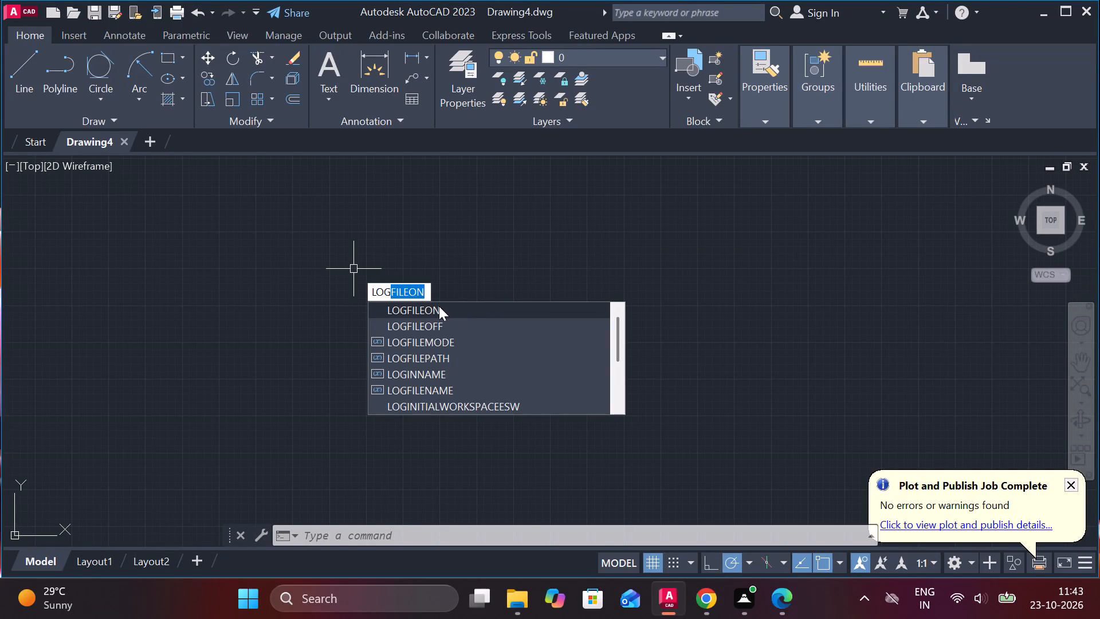
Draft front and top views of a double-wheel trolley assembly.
Turn on command log file recording with LOGFILEON.
double_click(439, 306)
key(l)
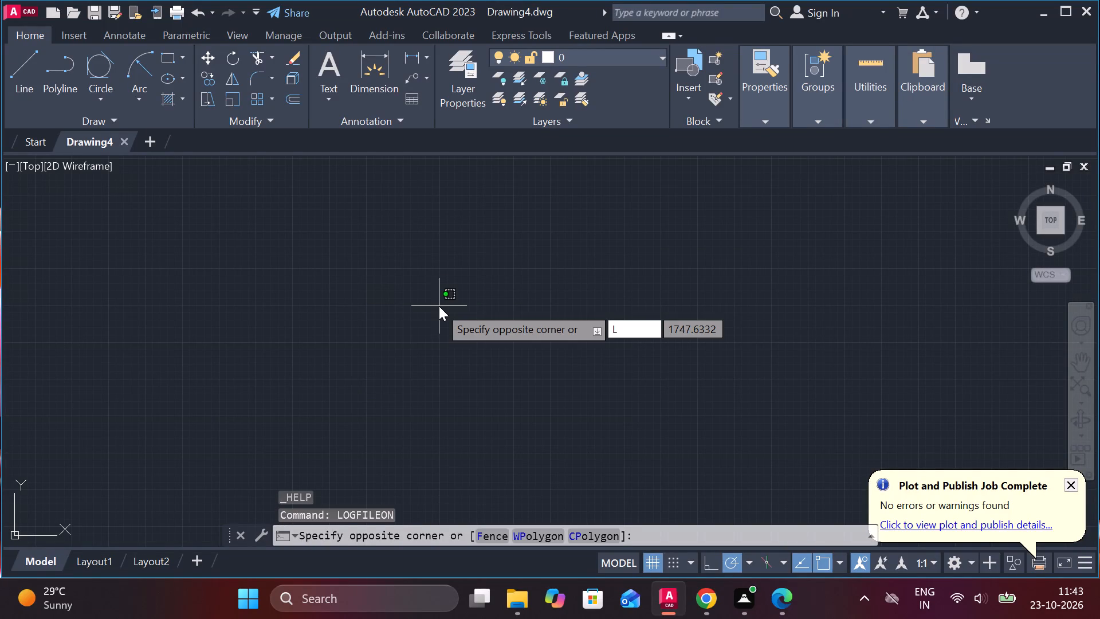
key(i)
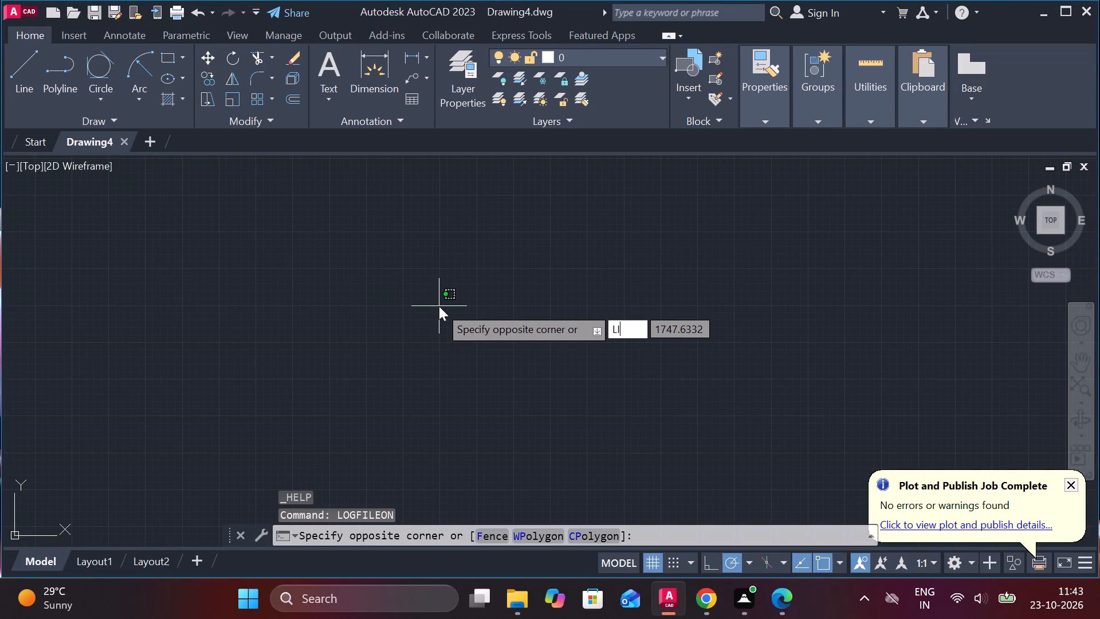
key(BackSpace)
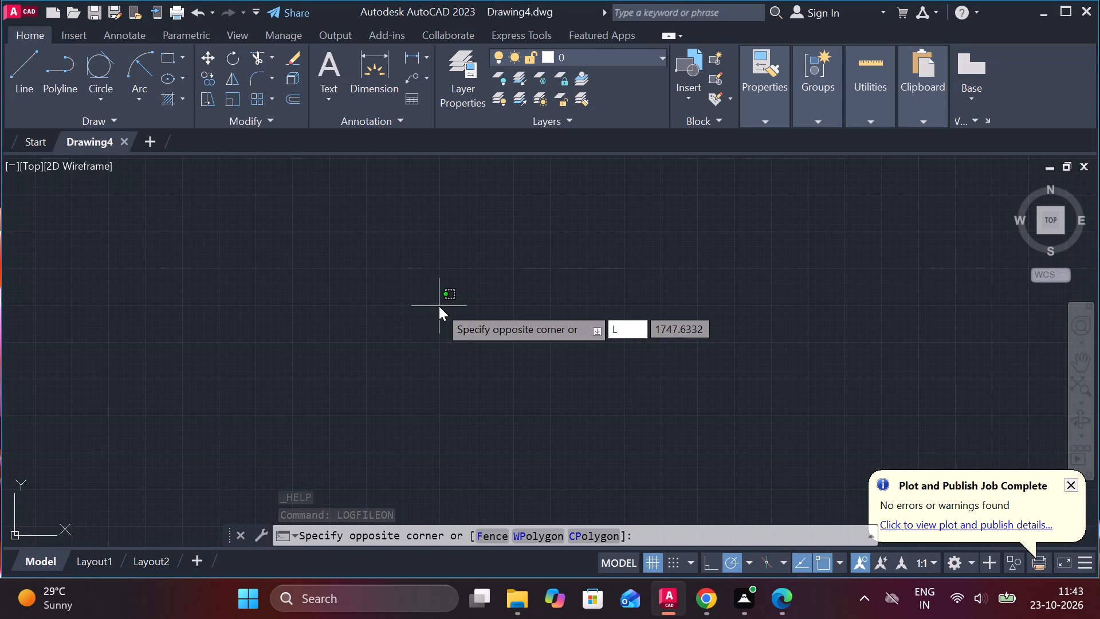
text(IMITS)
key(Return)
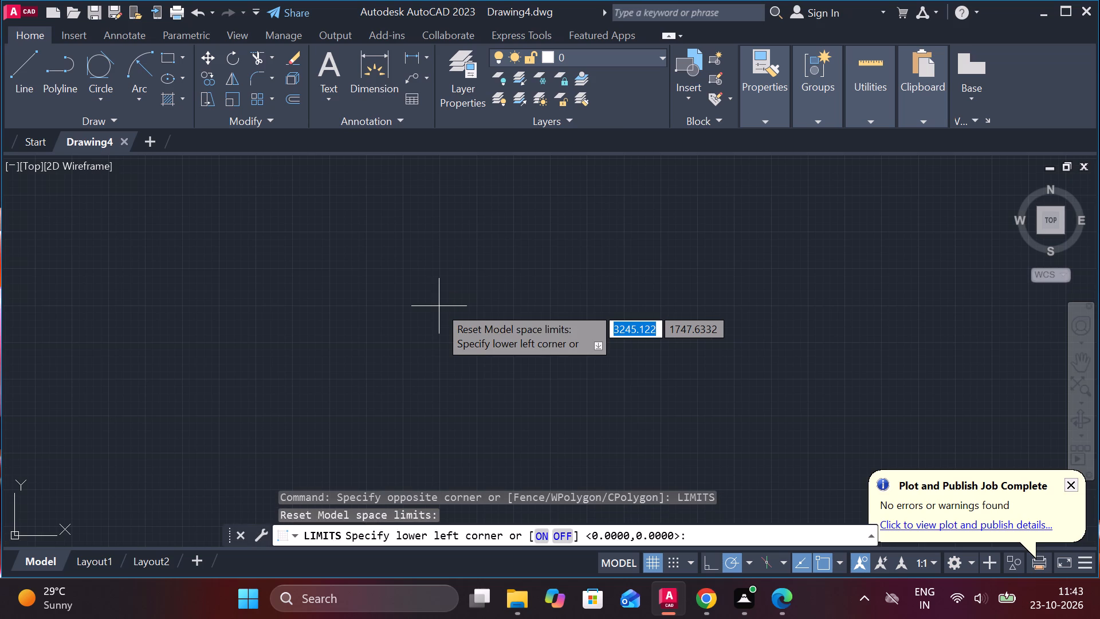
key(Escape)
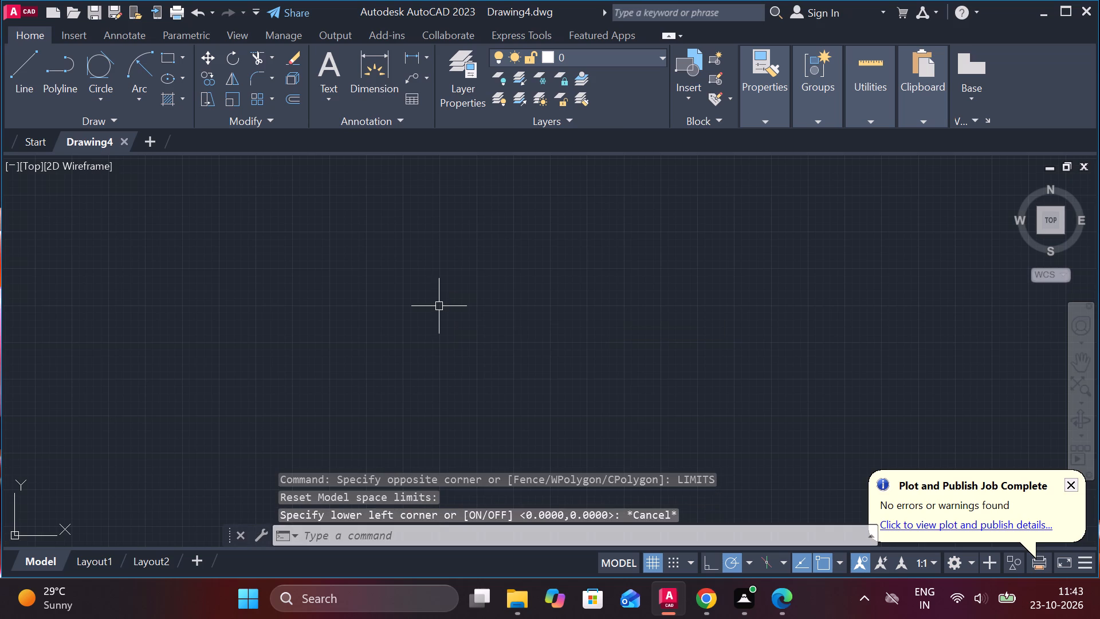
Check the Open and Save settings in the Options dialog, including the log file setting.
text(OPT)
click(653, 359)
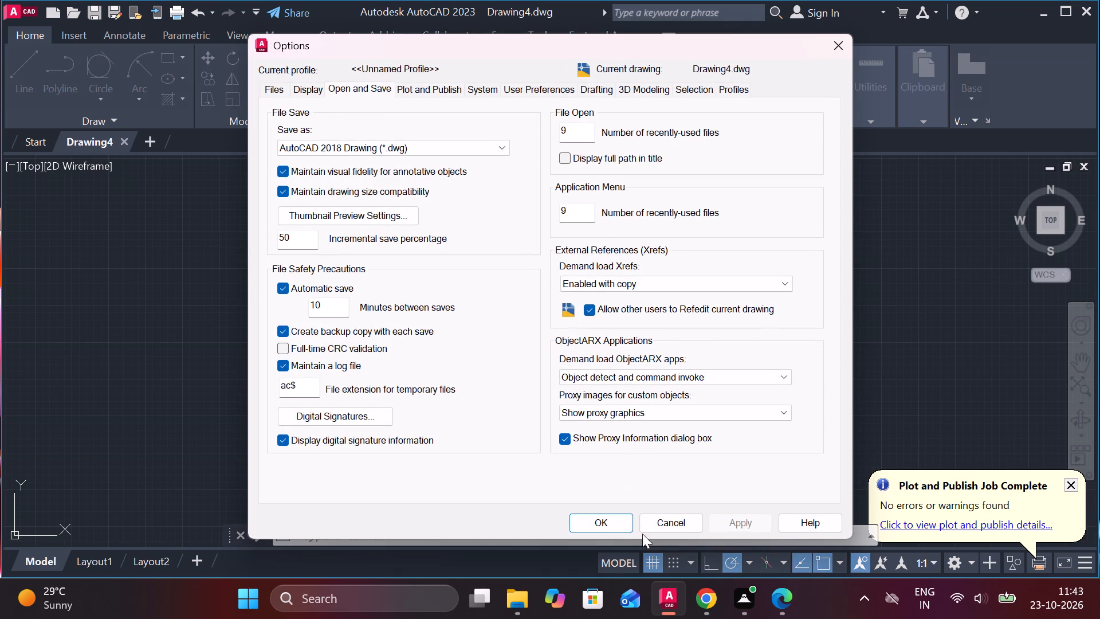
click(670, 527)
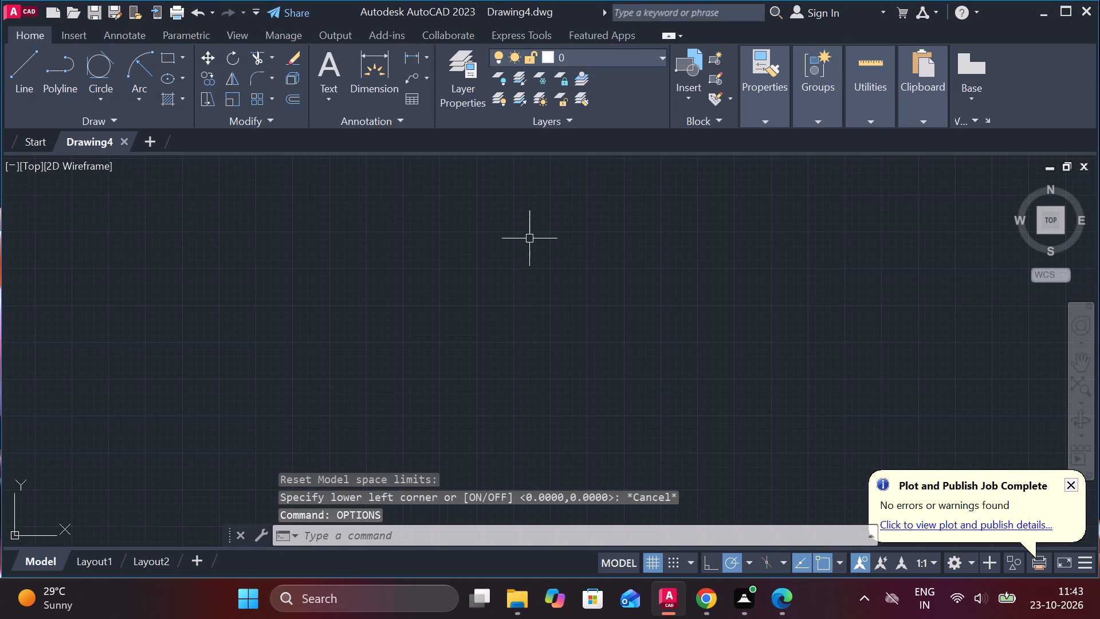
Set the model space limits with lower-left corner 0,0 and upper-right corner 297,210.
text(LIMITS)
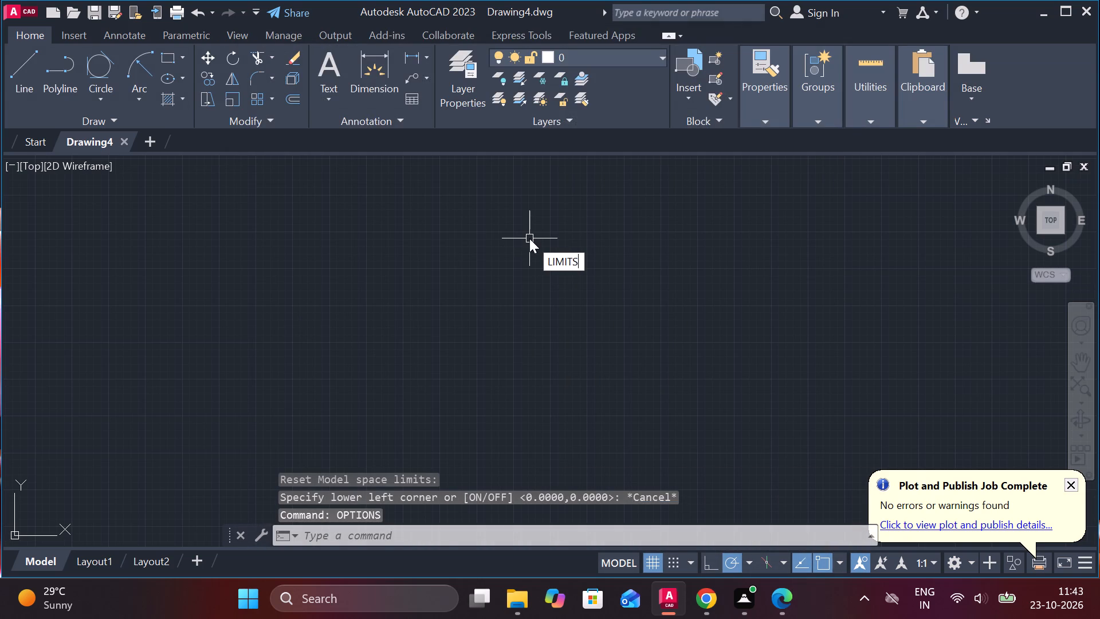
key(Return)
text(0,0)
key(Return)
text(297)
text(,210)
key(Return)
key(z)
key(Return)
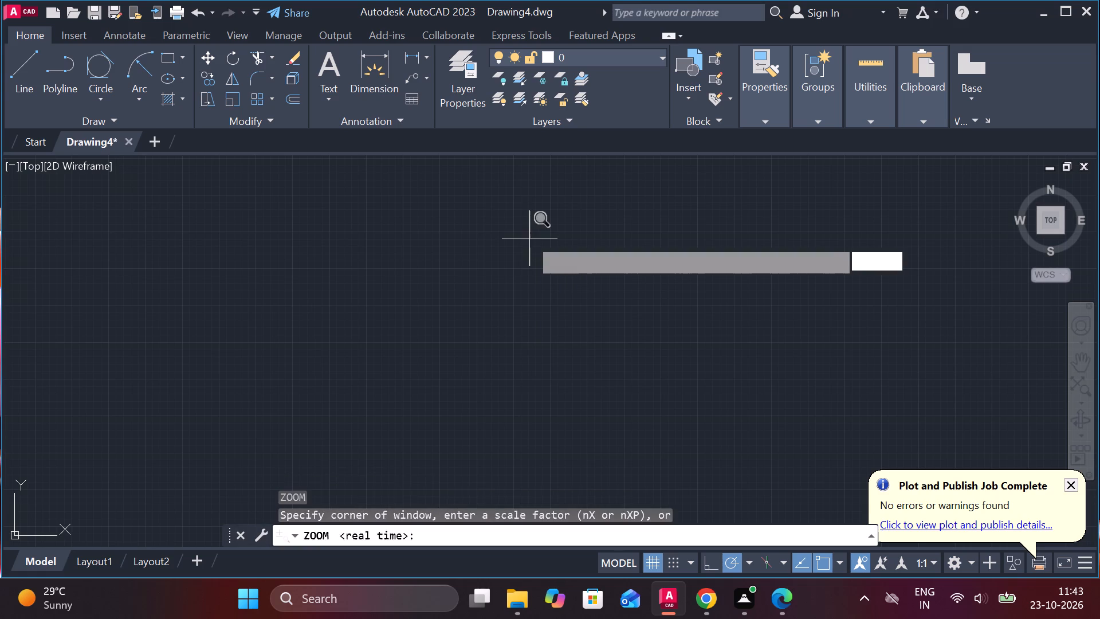
key(e)
key(Return)
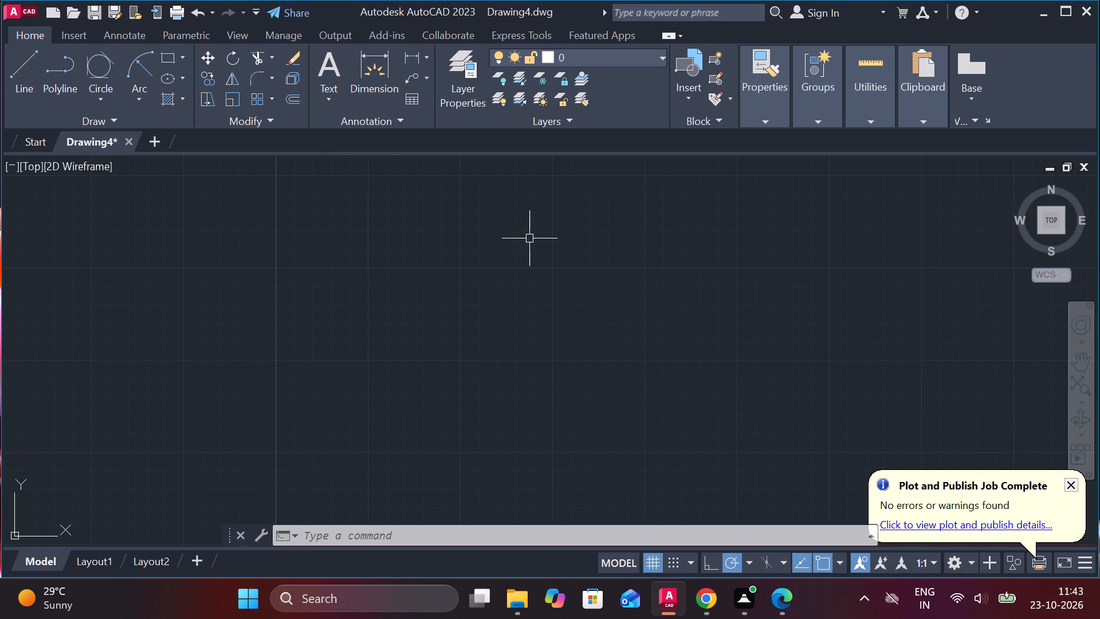
Draw a closed horizontal bar 420 long and 21 high from line segments, above and right of the origin.
click(30, 61)
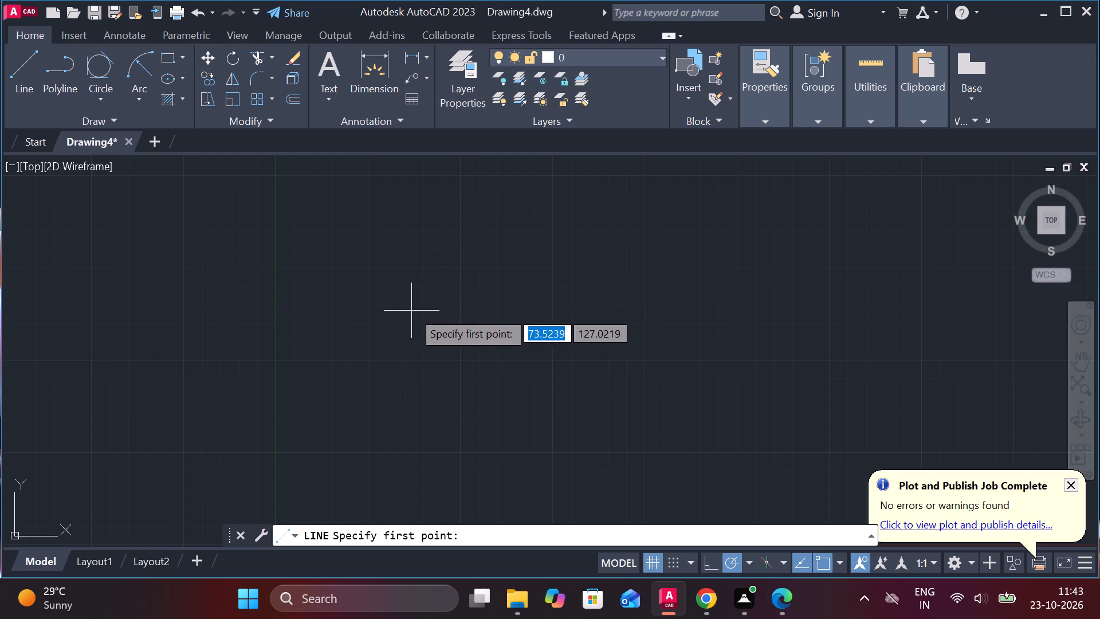
middle_drag(410, 311, 334, 314)
click(380, 311)
middle_drag(620, 322, 591, 322)
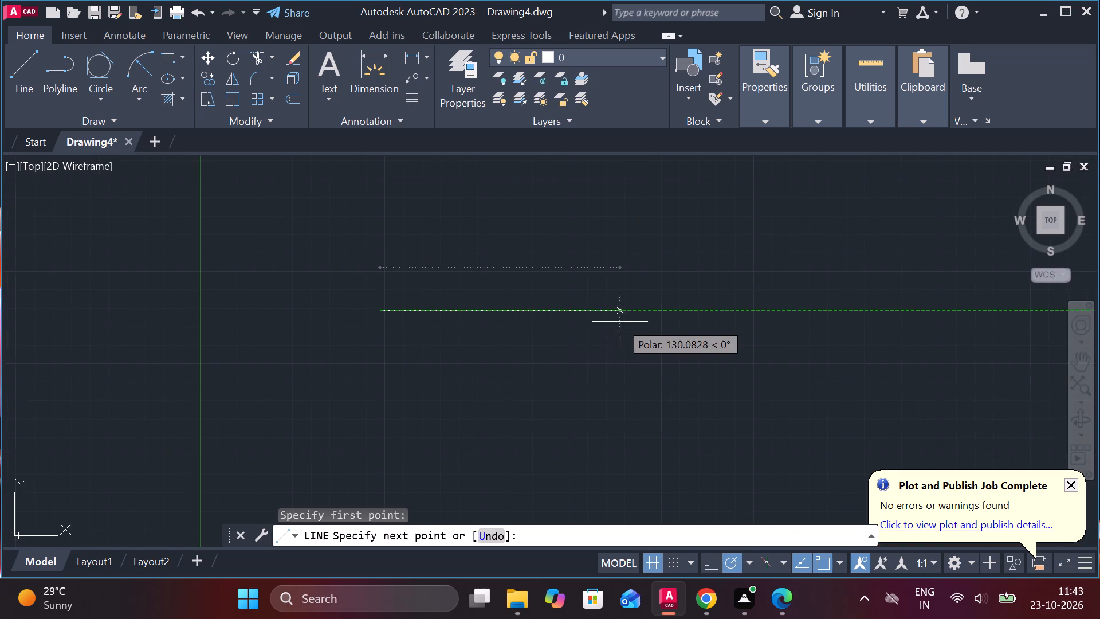
middle_drag(591, 322, 439, 329)
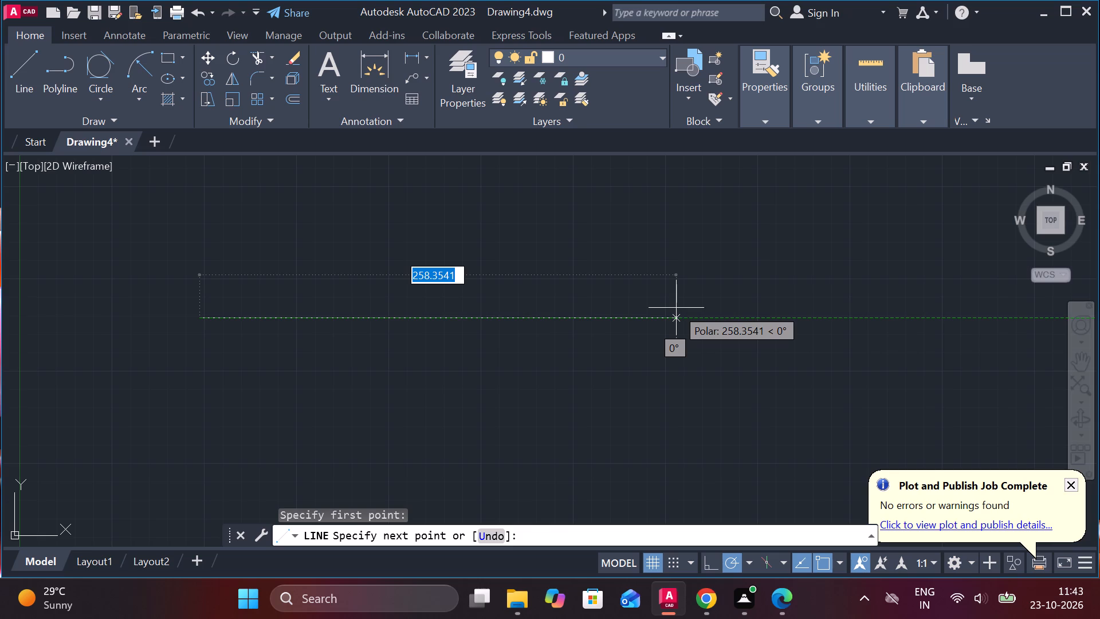
text(420)
key(Return)
middle_click(709, 308)
scroll(710, 308, down, 1)
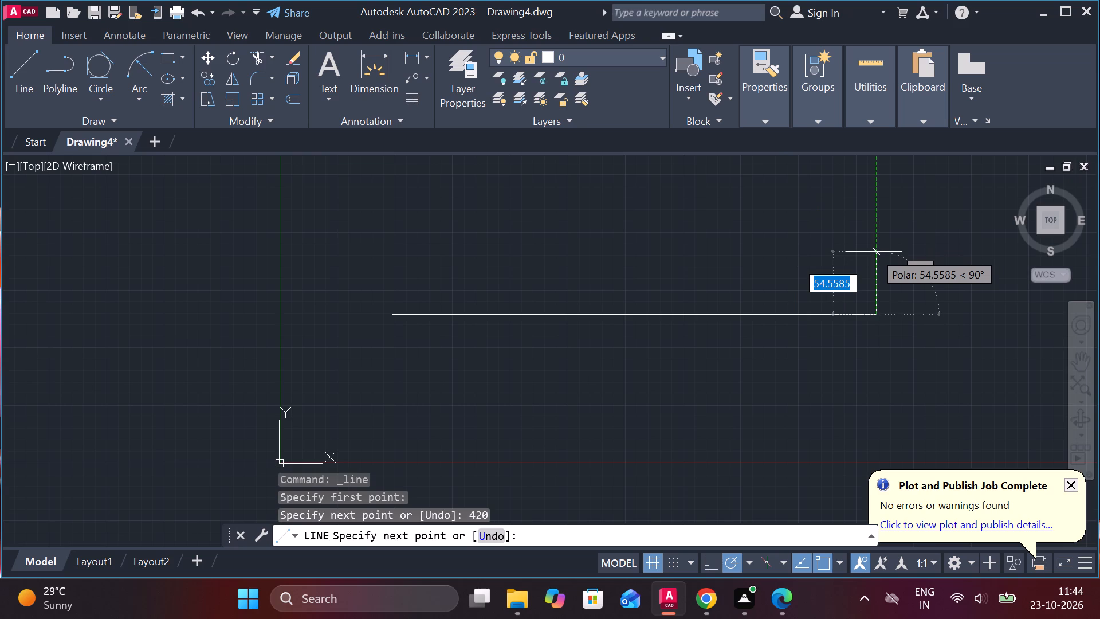
text(21)
key(Return)
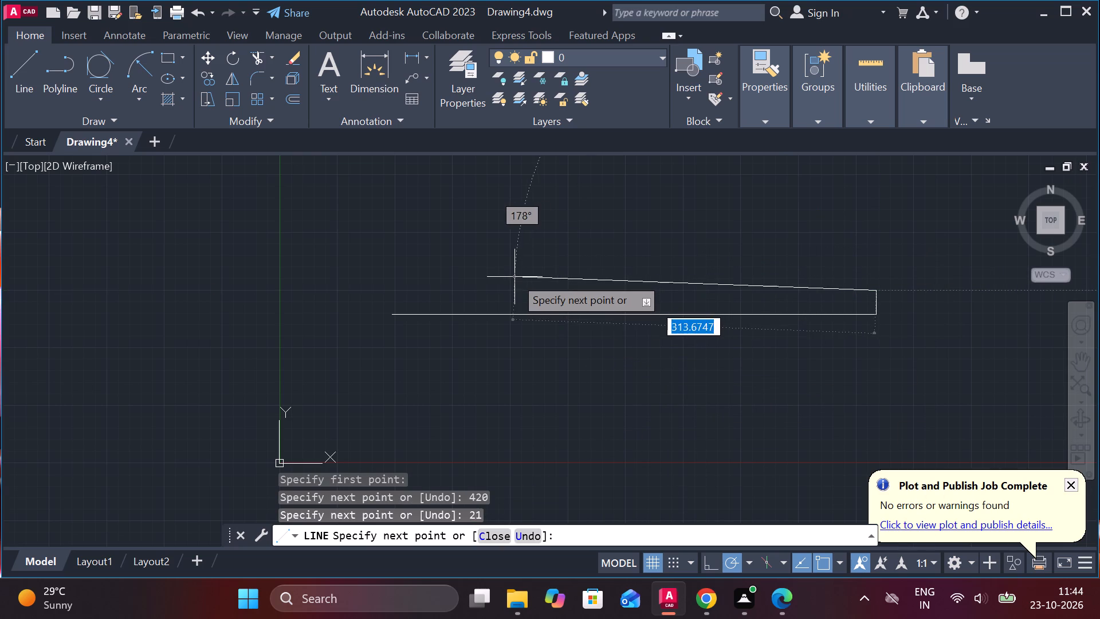
text(420)
key(Return)
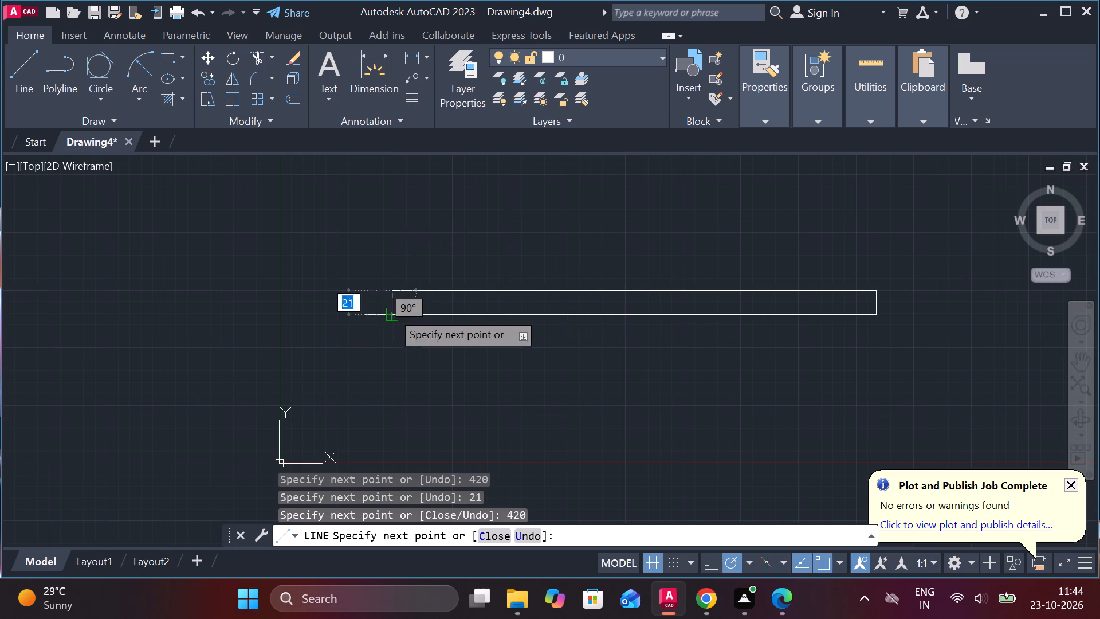
click(394, 315)
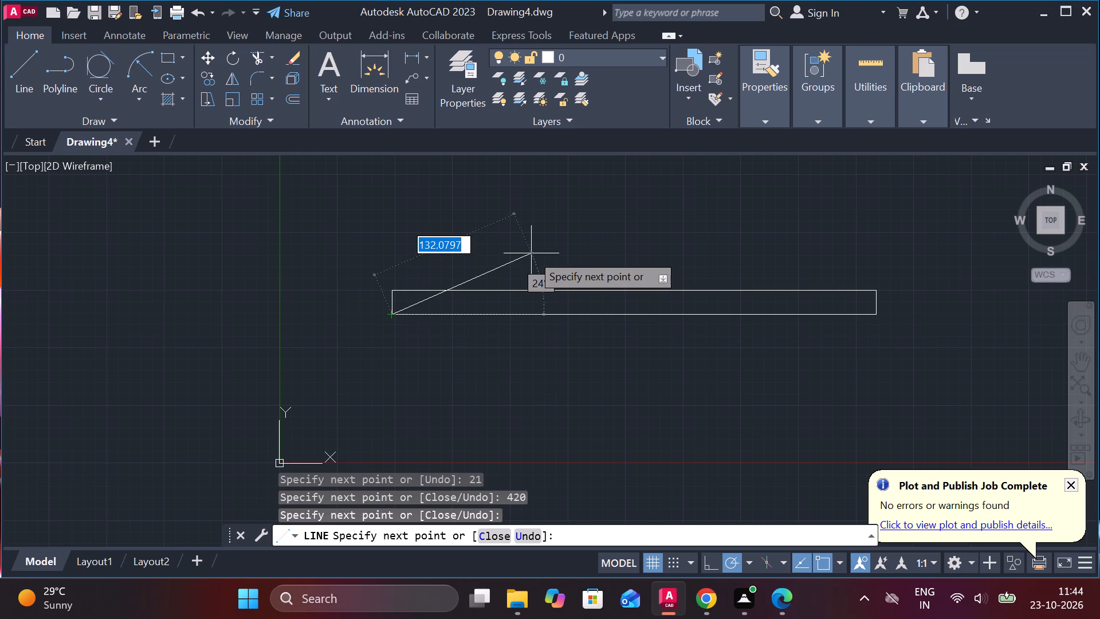
scroll(531, 253, down, 2)
key(Escape)
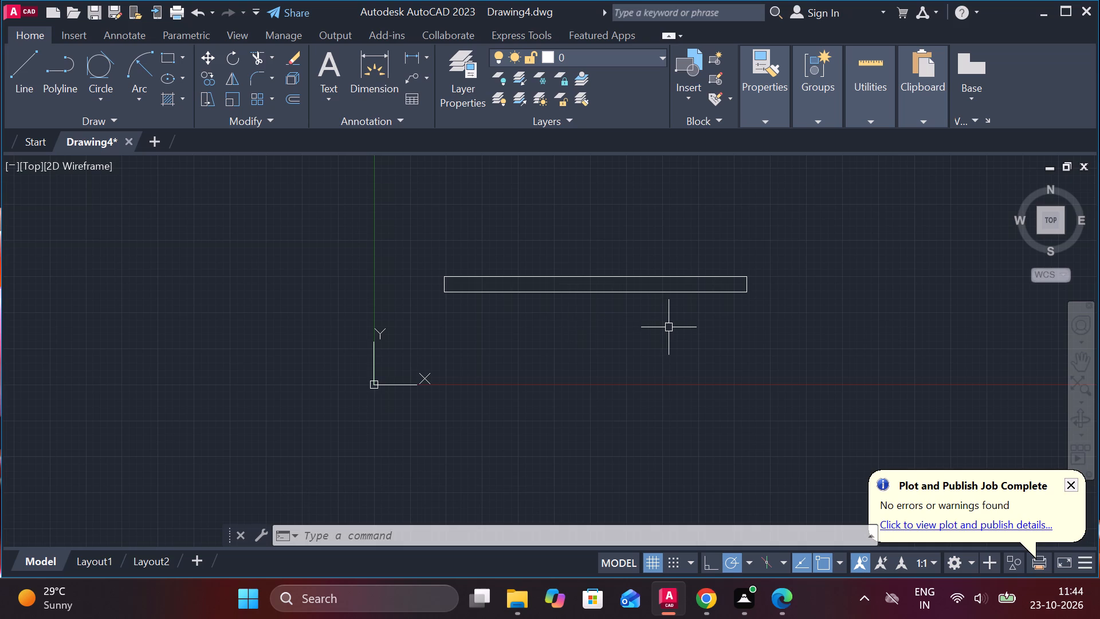
Draw a vertical line across the bar, joining the midpoints of its upper and lower edges.
key(l)
key(Return)
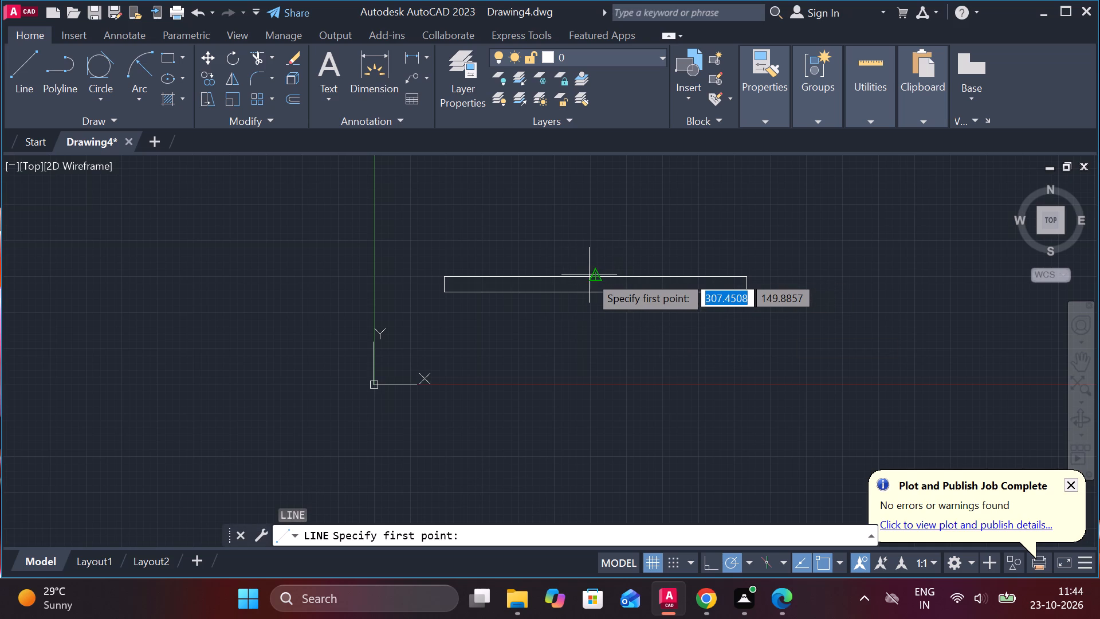
click(600, 275)
click(600, 296)
scroll(610, 311, up, 2)
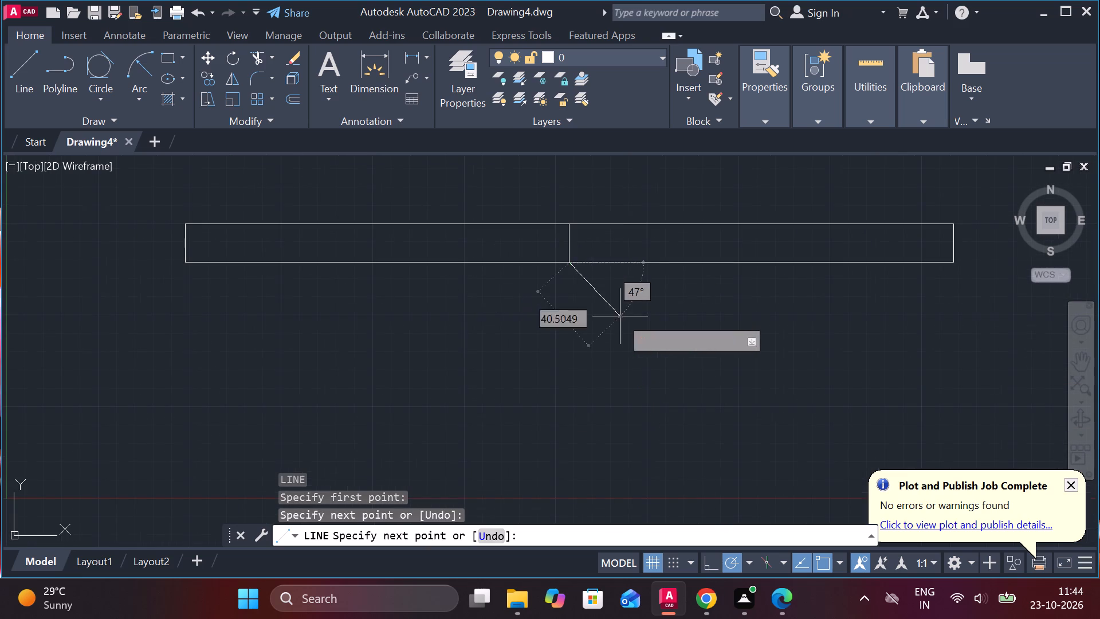
key(Escape)
Offset the bar's vertical centre line by 120 toward the bar's right end.
click(574, 246)
click(574, 246)
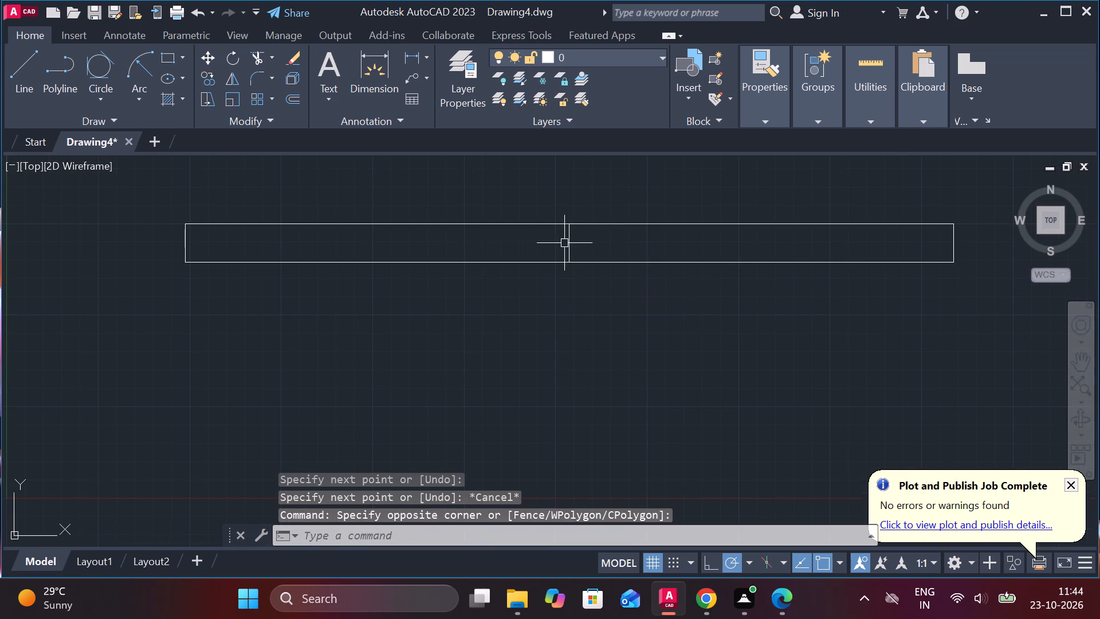
click(564, 243)
click(576, 240)
click(571, 240)
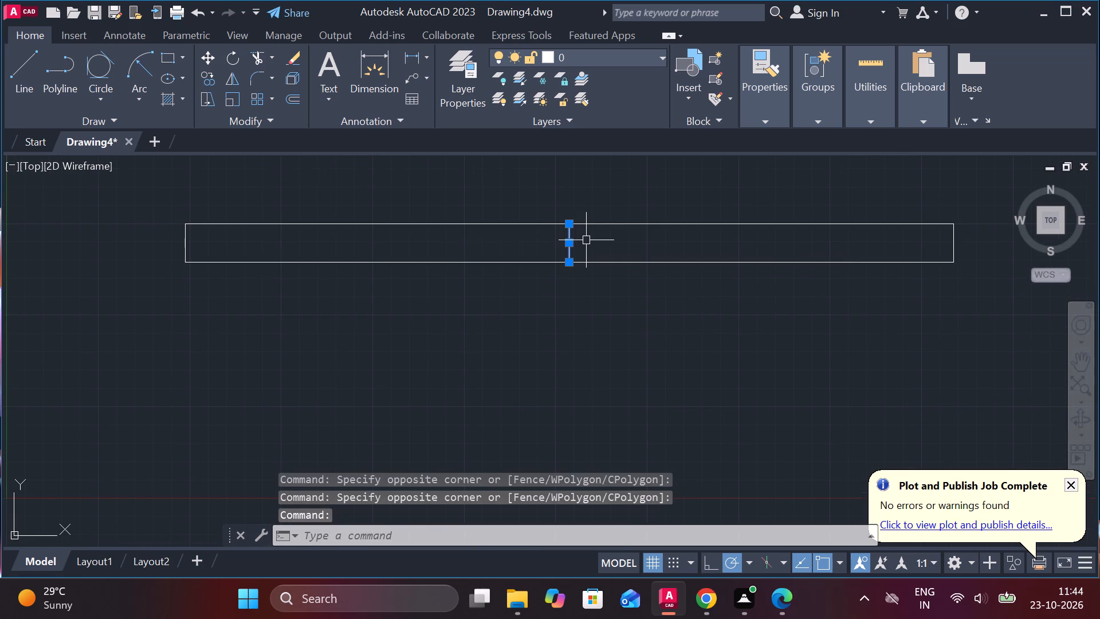
key(0)
key(BackSpace)
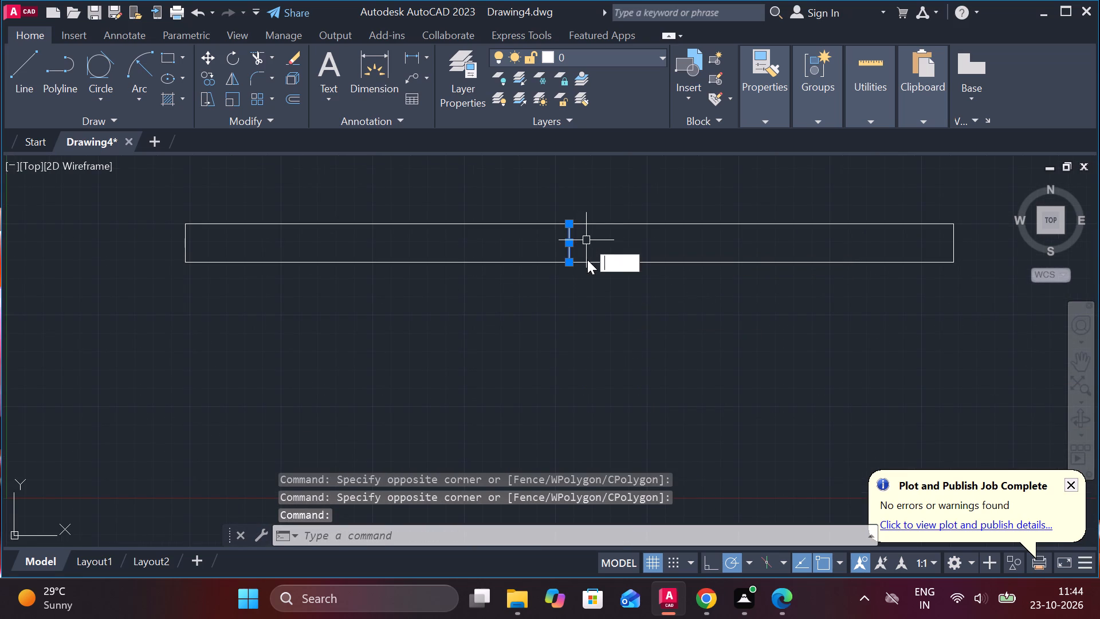
key(o)
key(Return)
key(Return)
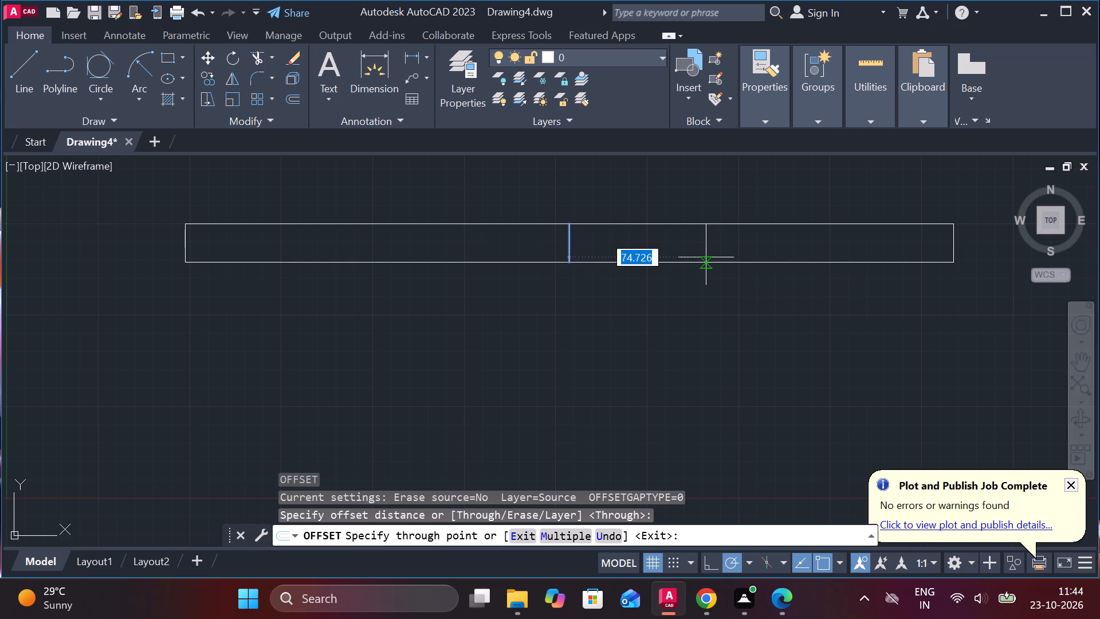
text(12)
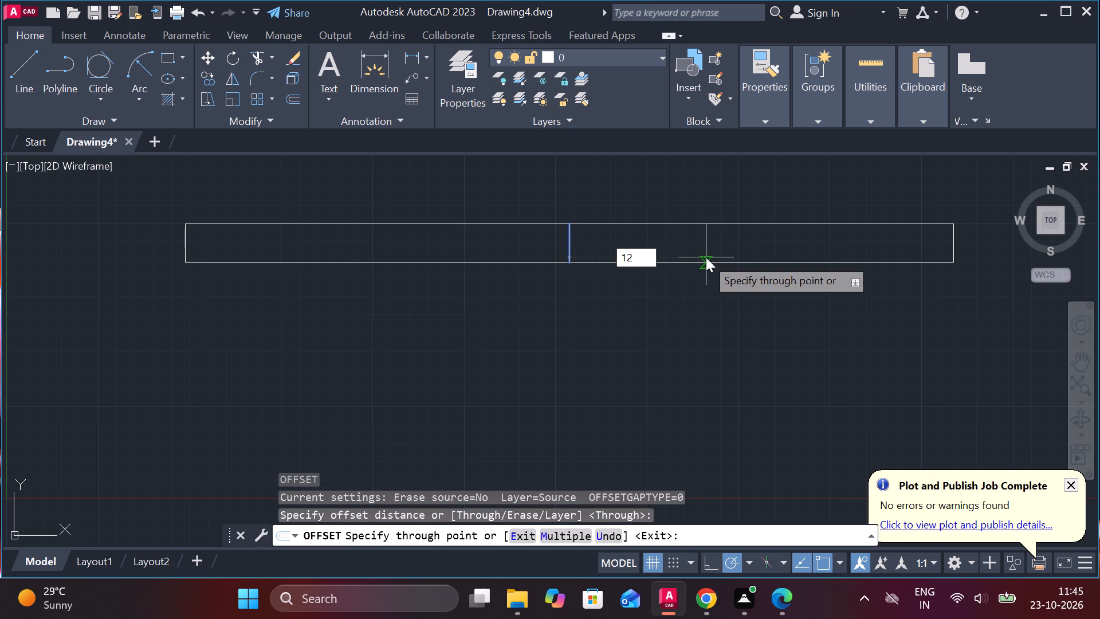
key(0)
key(Return)
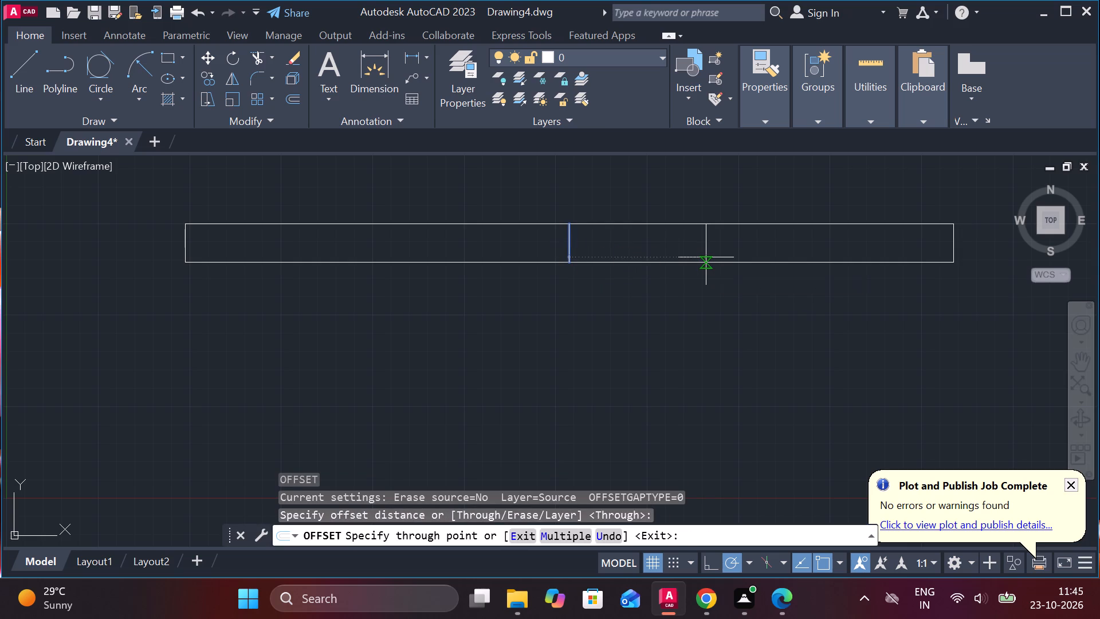
Offset the bar's vertical centre line by 120 toward the bar's left end.
click(567, 251)
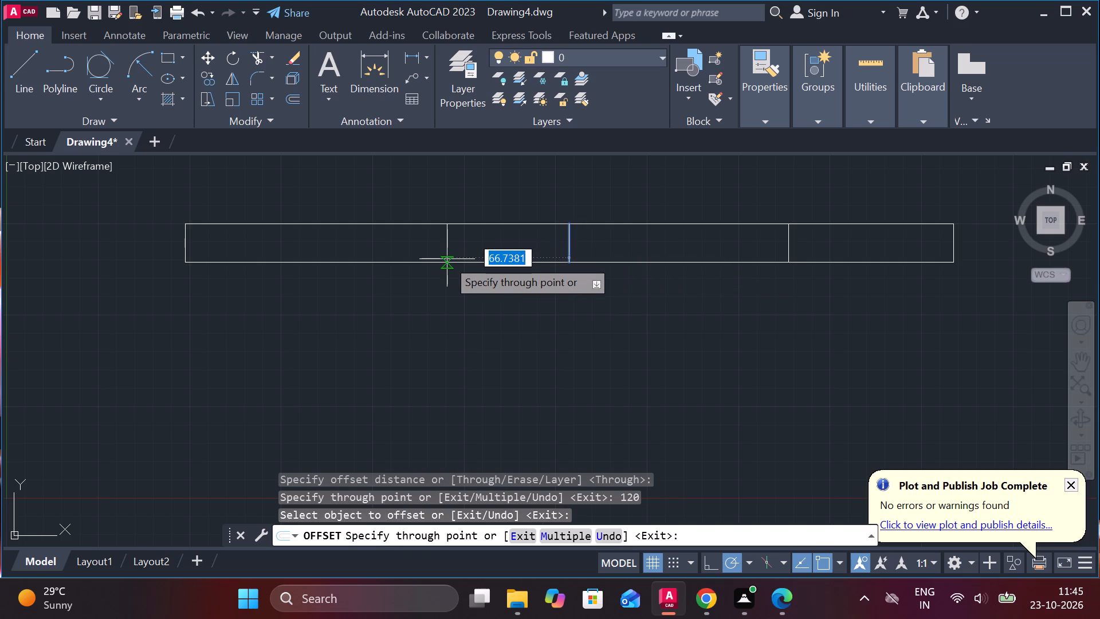
text(120)
key(Return)
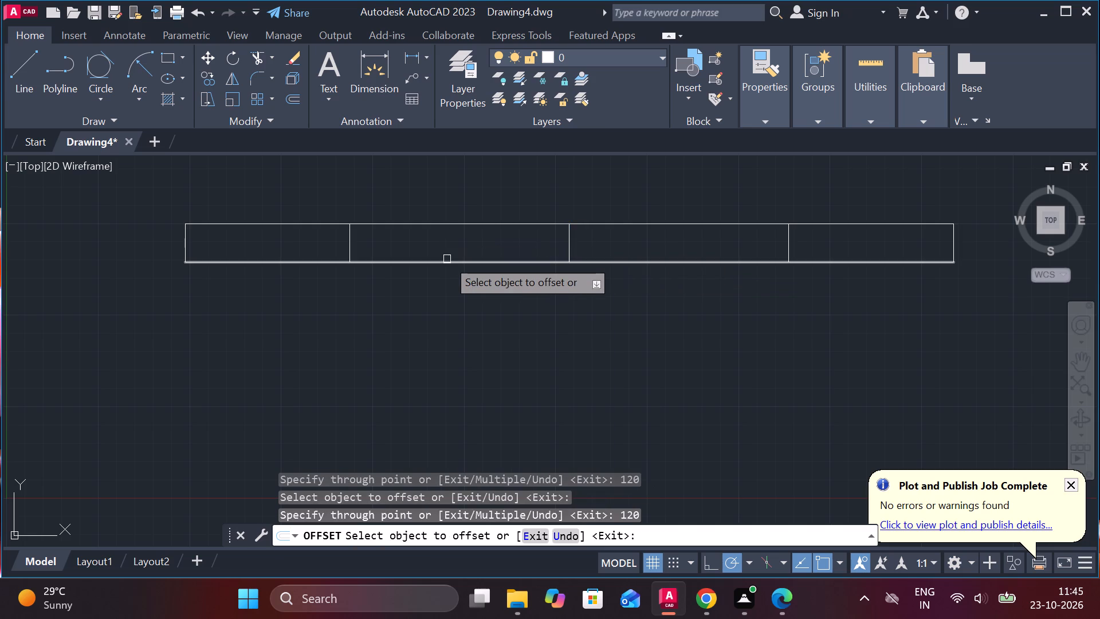
scroll(447, 259, down, 2)
scroll(453, 271, up, 2)
middle_drag(465, 281, 509, 318)
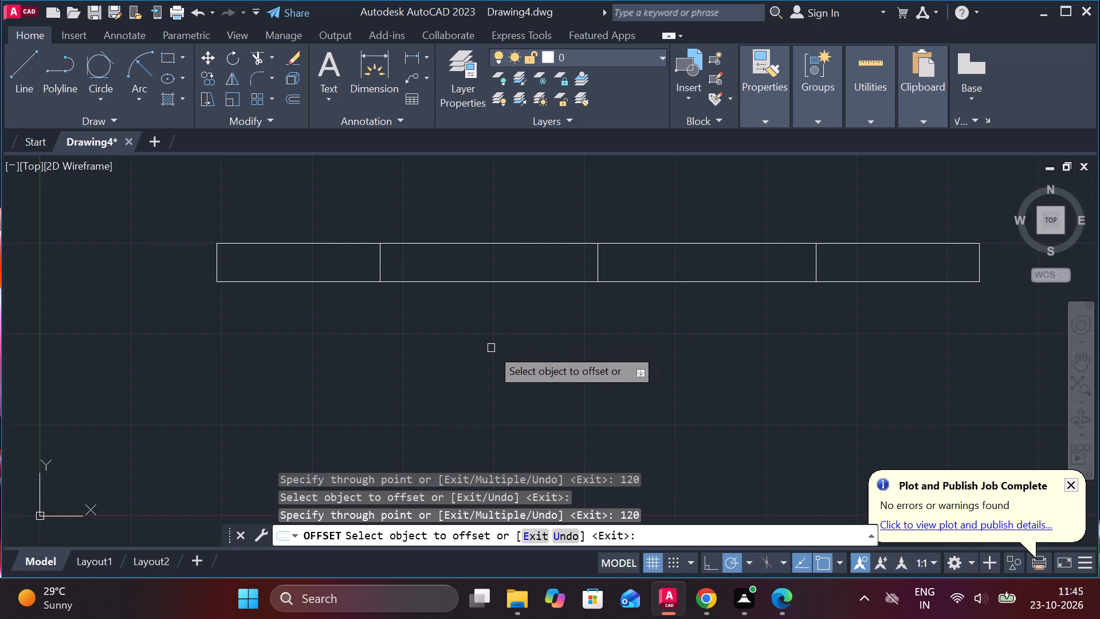
scroll(489, 356, down, 1)
middle_drag(489, 373, 459, 355)
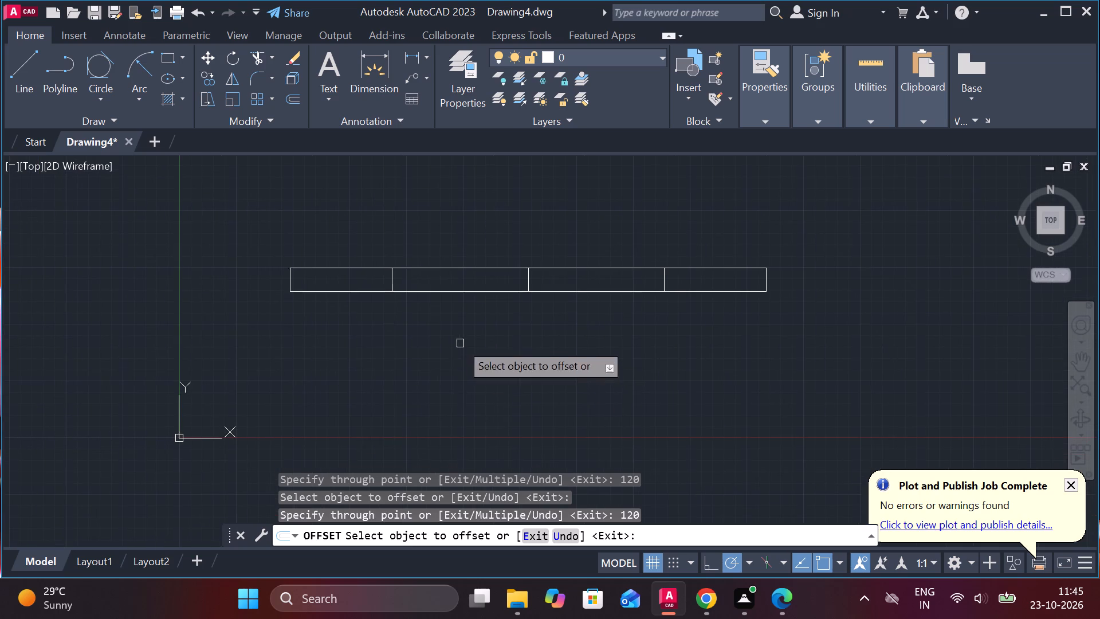
key(Escape)
Draw a closed rectangle 112 wide and 33 high from line segments, in the empty space right of the divided bar.
middle_drag(540, 383, 247, 353)
middle_drag(707, 363, 568, 370)
key(l)
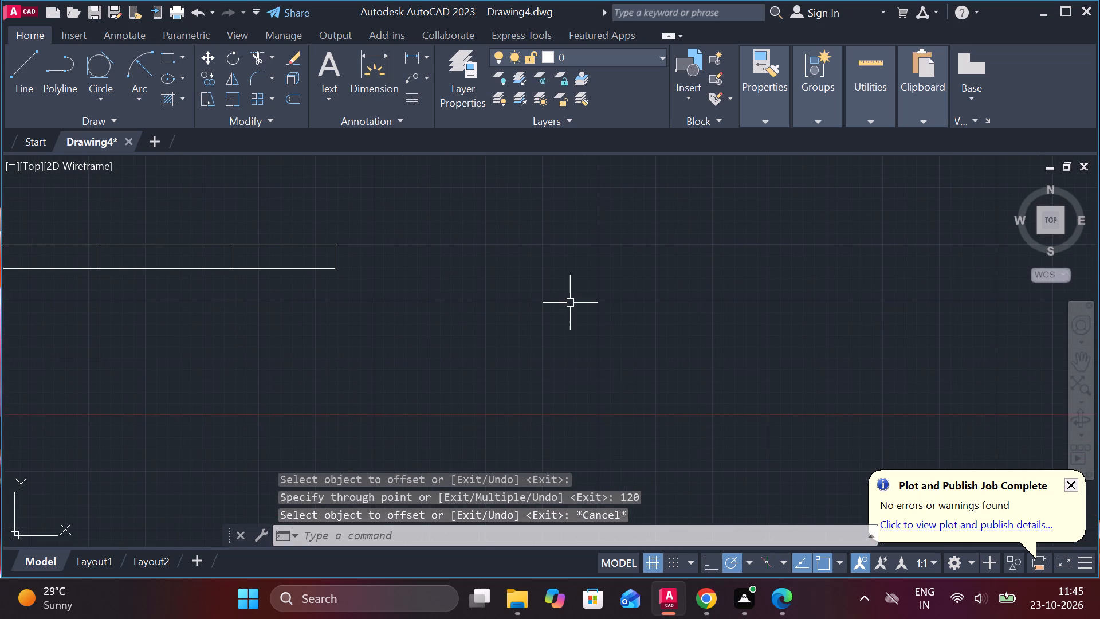
key(Return)
click(522, 268)
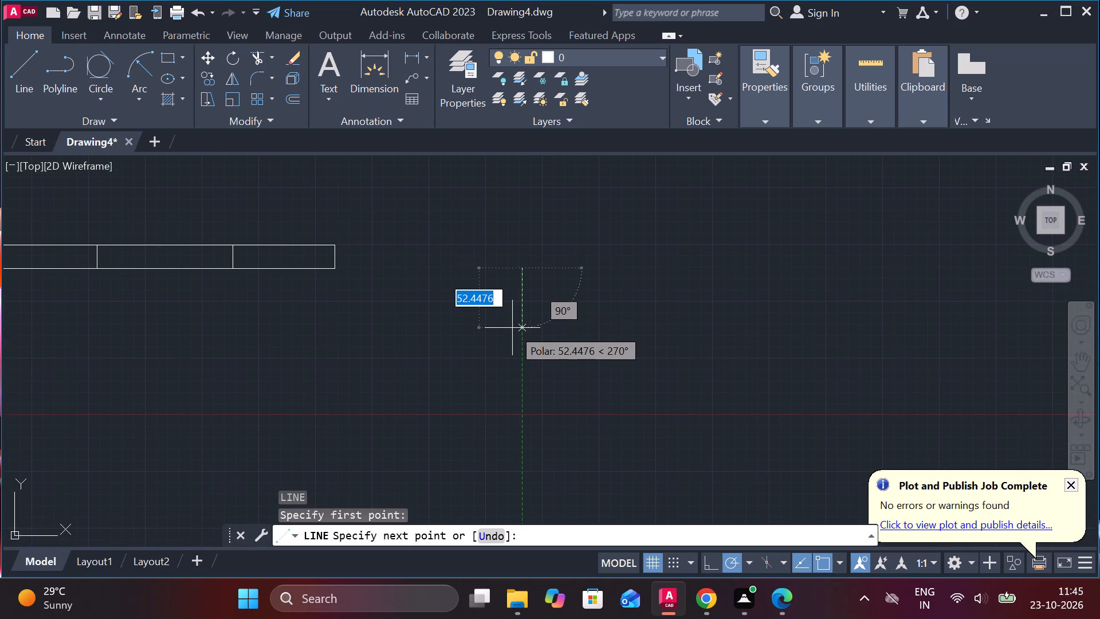
text(33)
key(space)
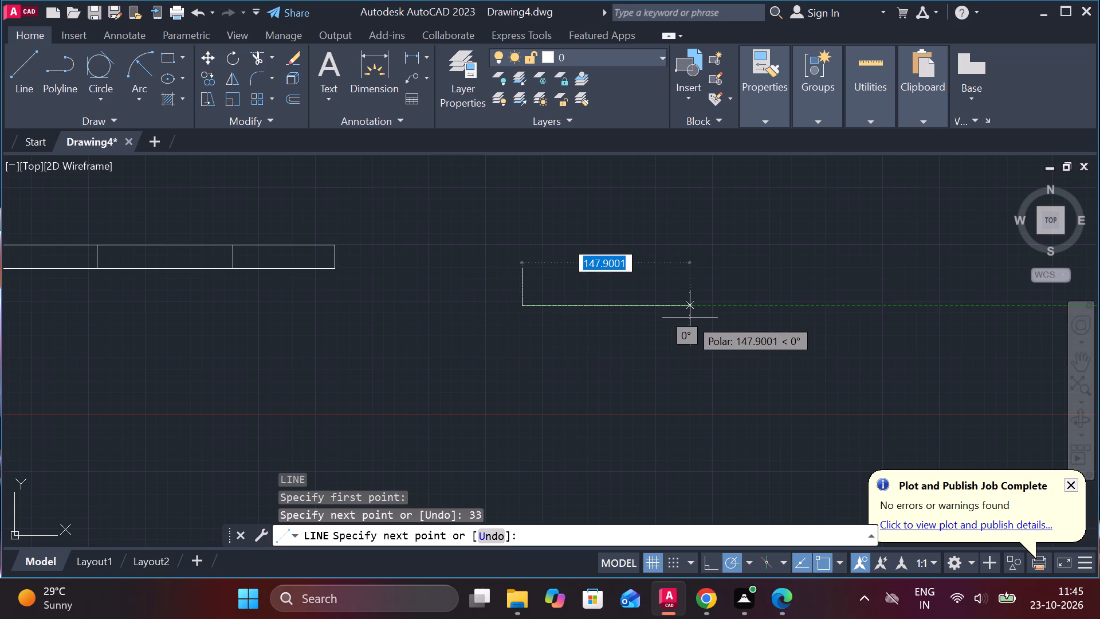
text(112)
key(Return)
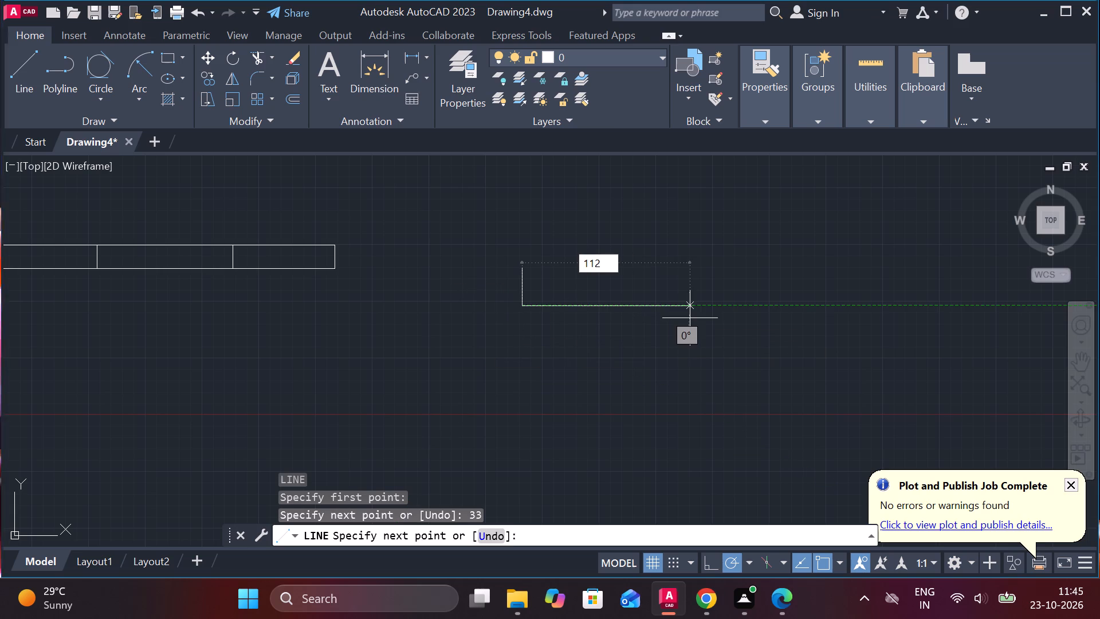
text(33)
key(space)
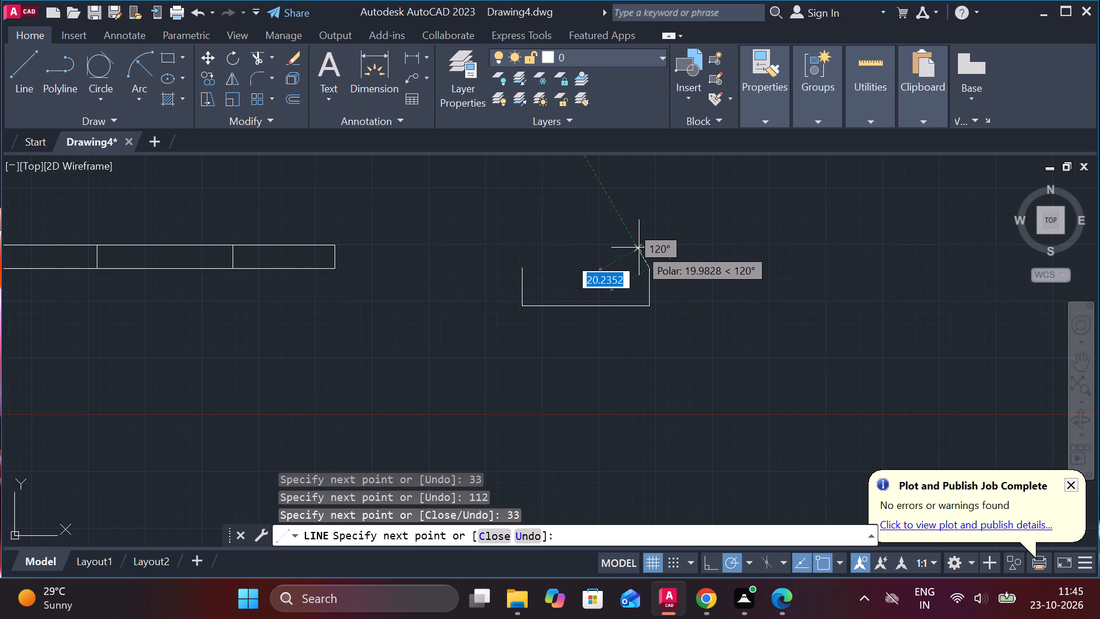
click(518, 272)
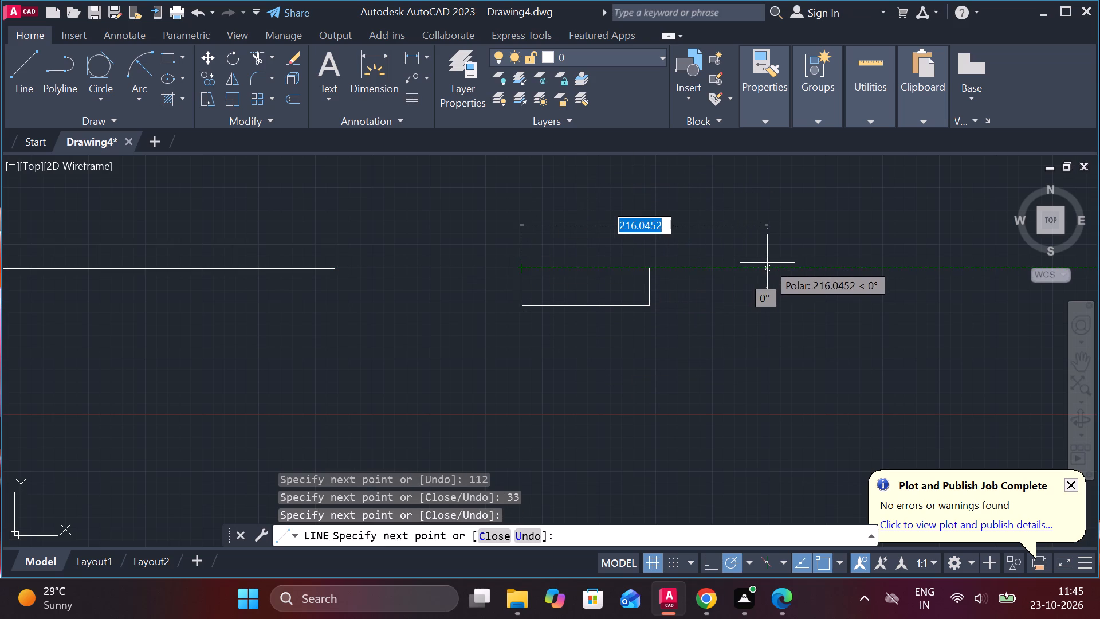
key(Escape)
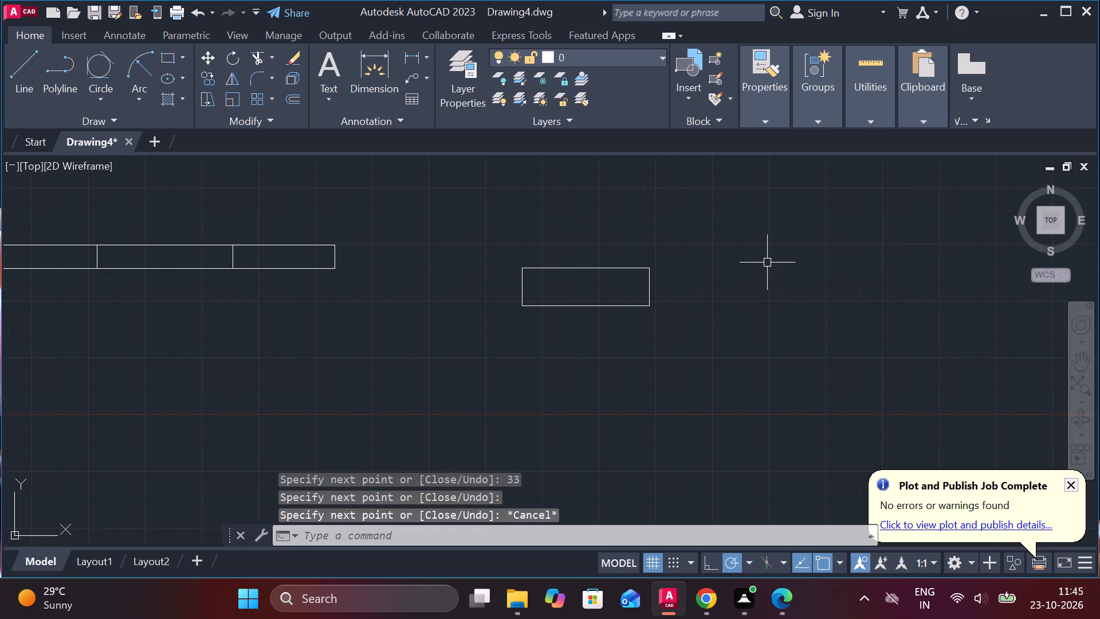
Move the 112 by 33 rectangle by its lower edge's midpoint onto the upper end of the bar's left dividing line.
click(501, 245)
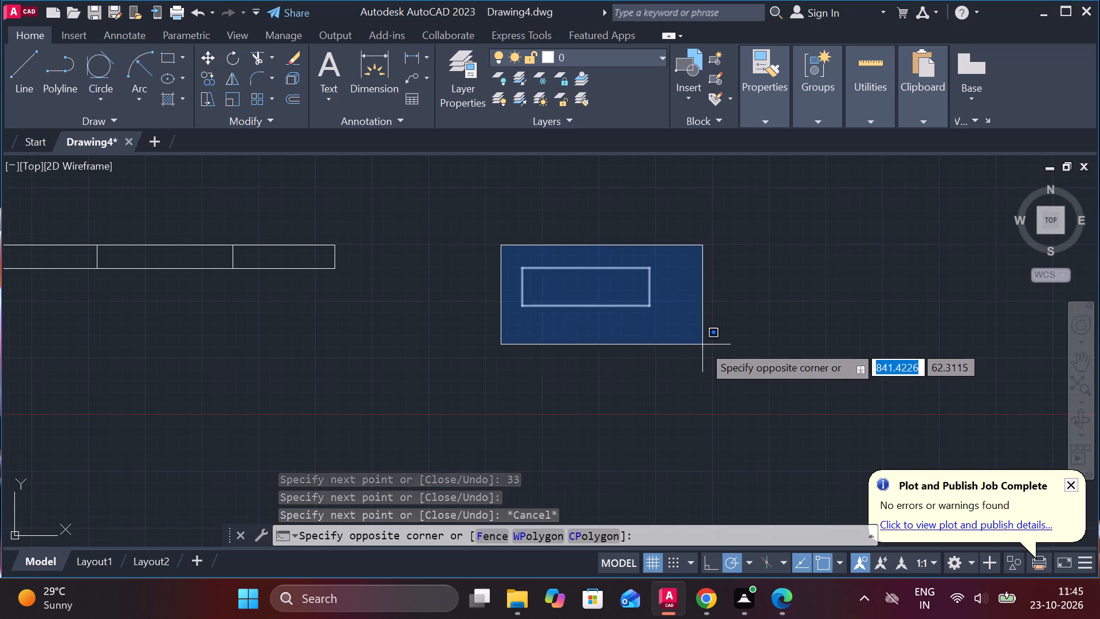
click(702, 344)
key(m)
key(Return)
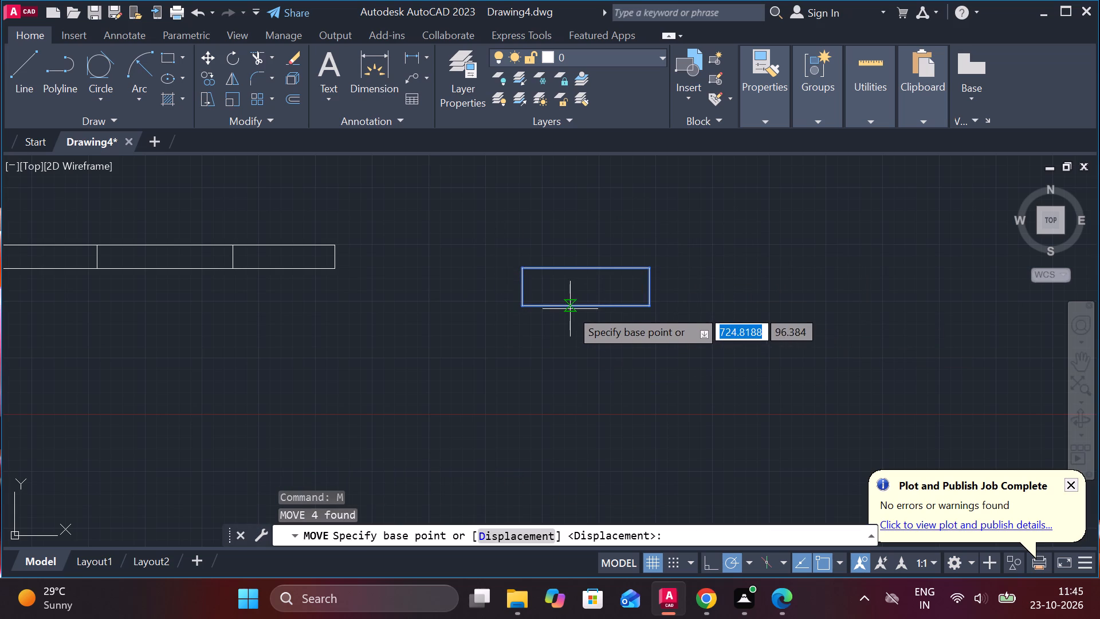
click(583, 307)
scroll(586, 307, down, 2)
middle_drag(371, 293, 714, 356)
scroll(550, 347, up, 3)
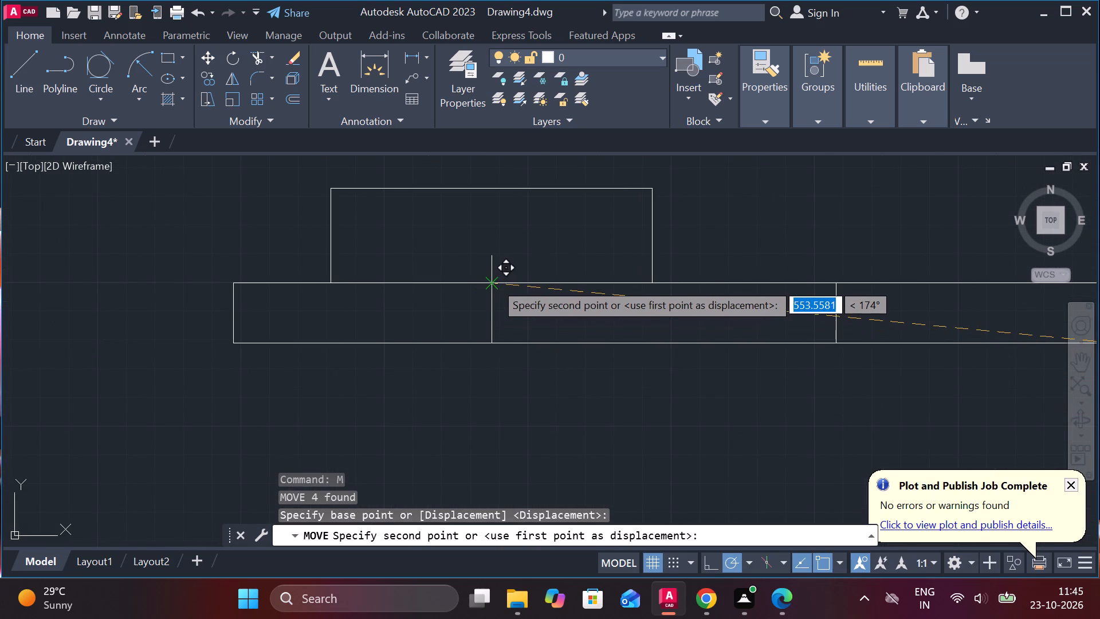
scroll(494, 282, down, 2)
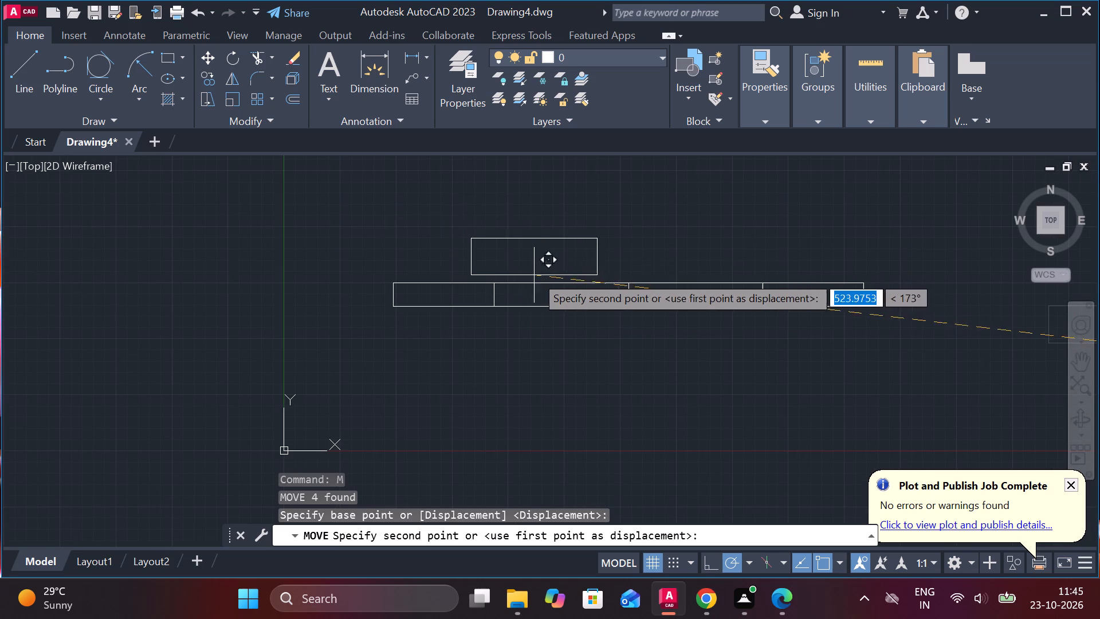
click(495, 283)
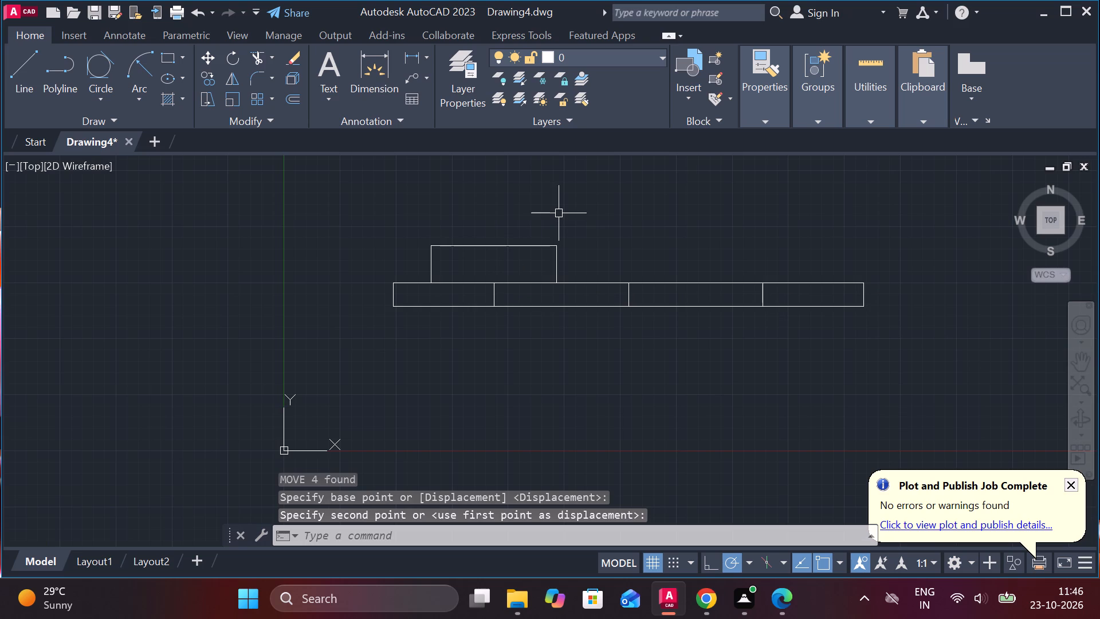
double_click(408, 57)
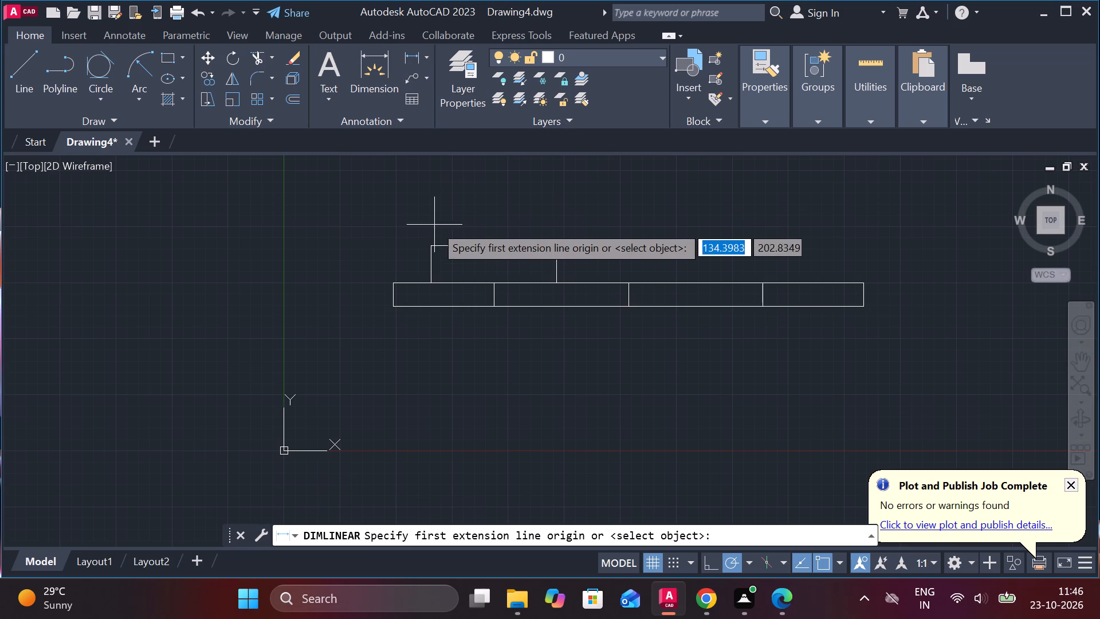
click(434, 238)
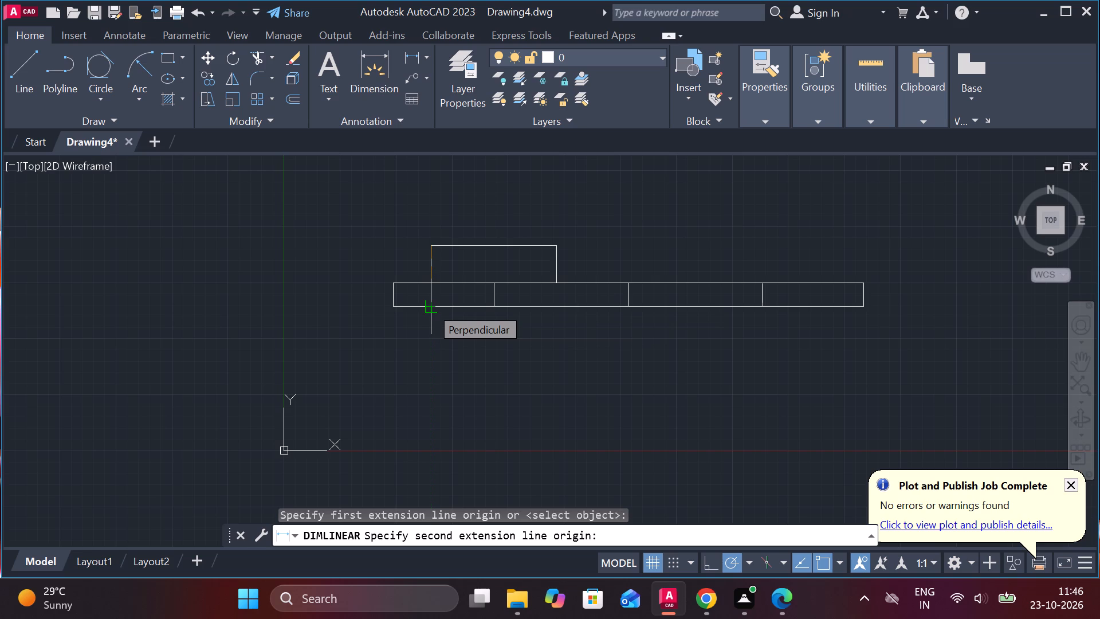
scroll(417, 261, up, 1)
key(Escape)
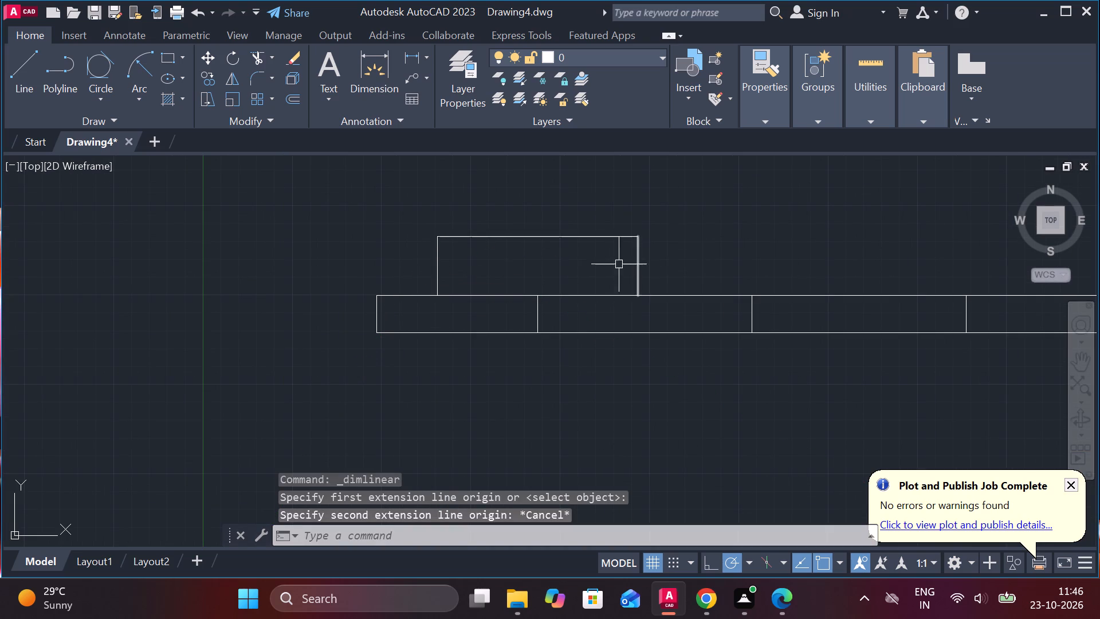
Join the four lines of the 112 by 33 rectangle into one polyline.
click(638, 260)
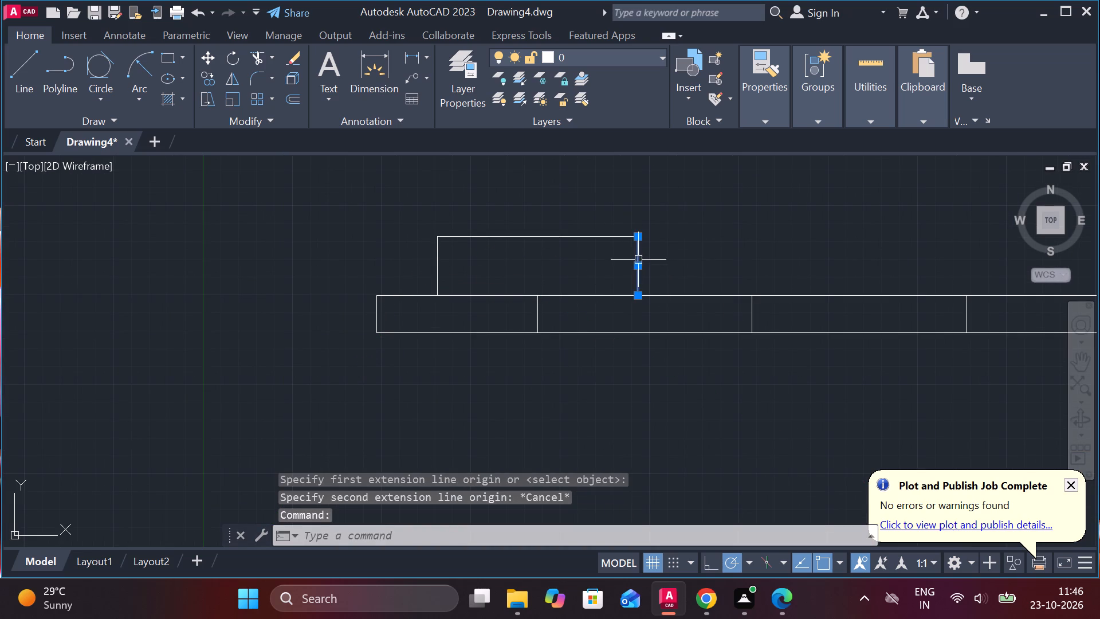
click(598, 240)
click(579, 299)
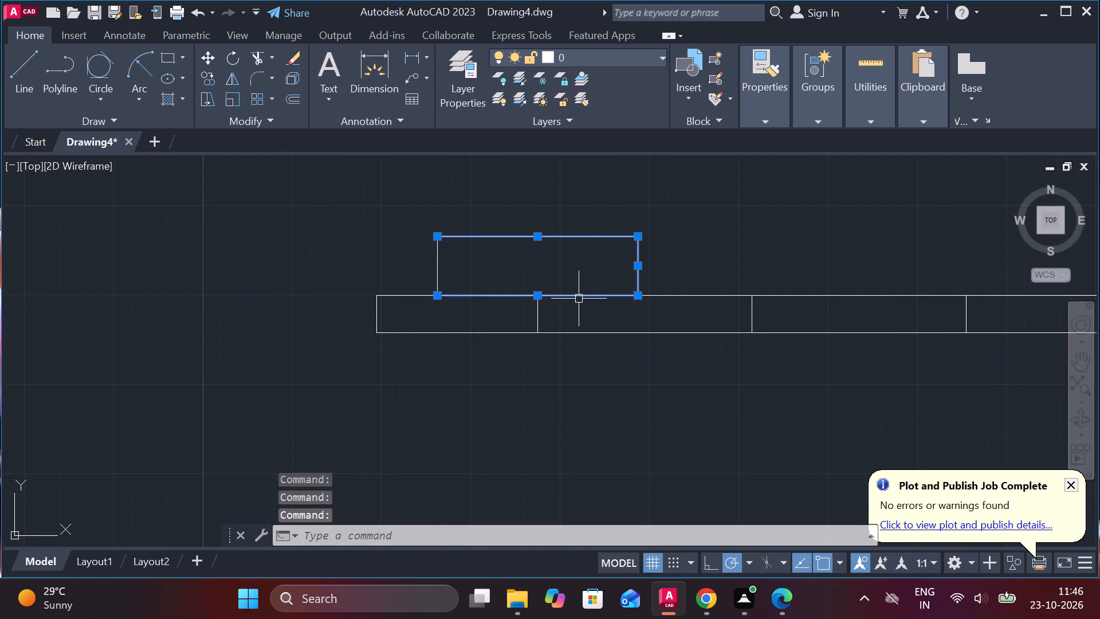
click(435, 260)
key(j)
key(Return)
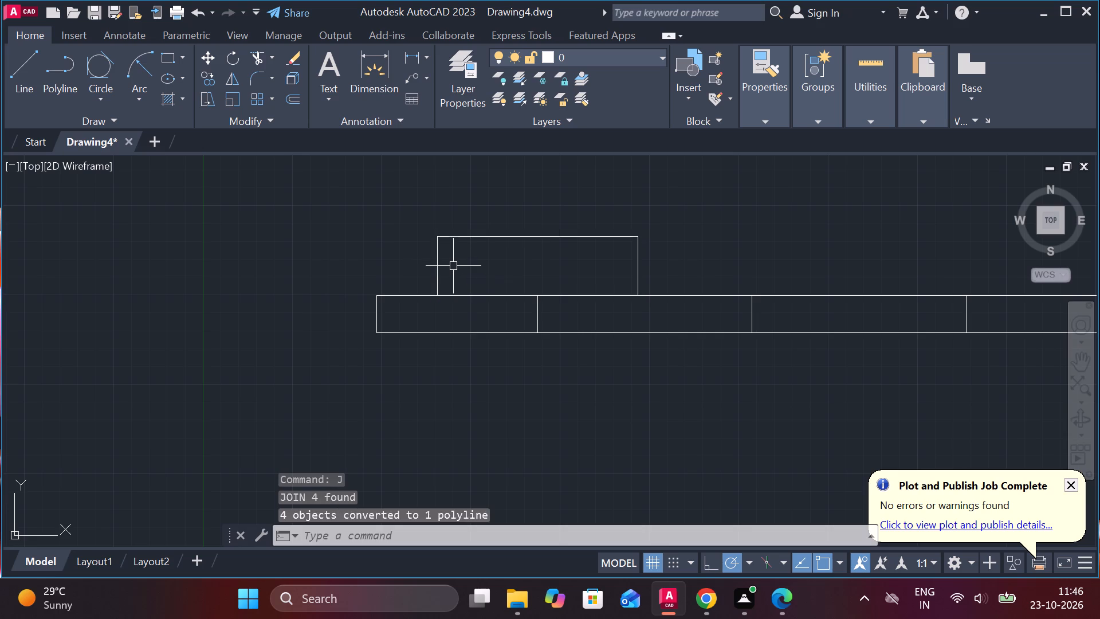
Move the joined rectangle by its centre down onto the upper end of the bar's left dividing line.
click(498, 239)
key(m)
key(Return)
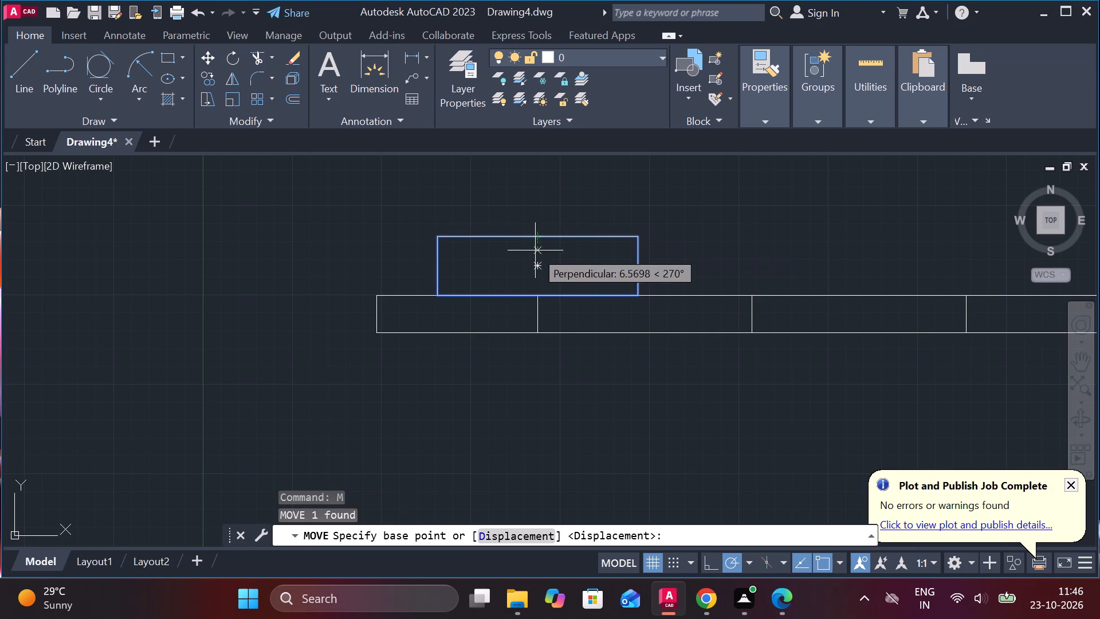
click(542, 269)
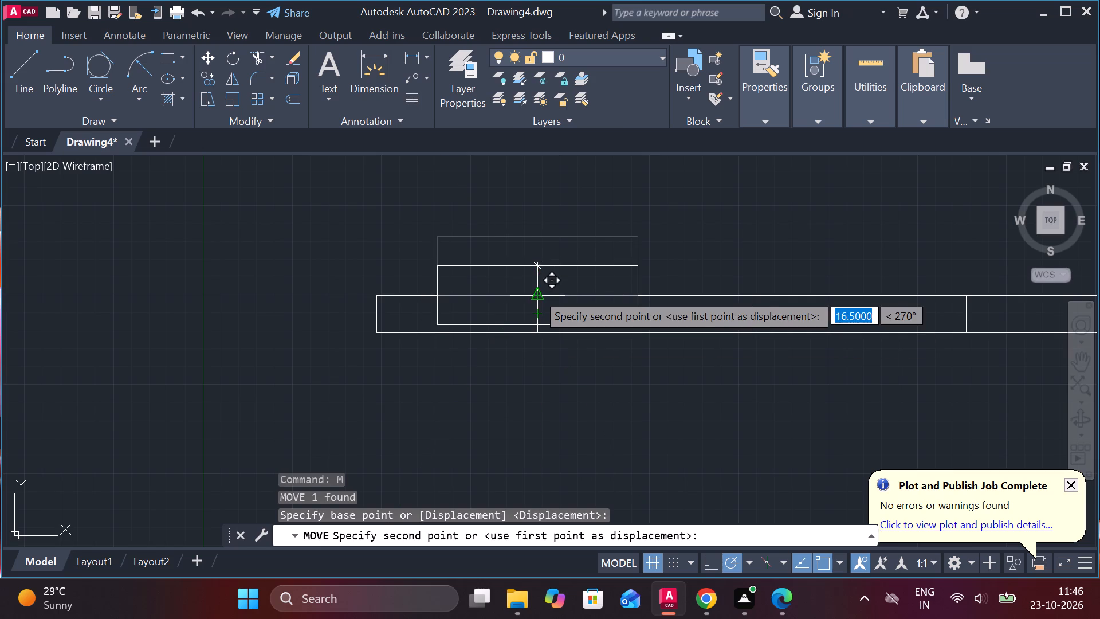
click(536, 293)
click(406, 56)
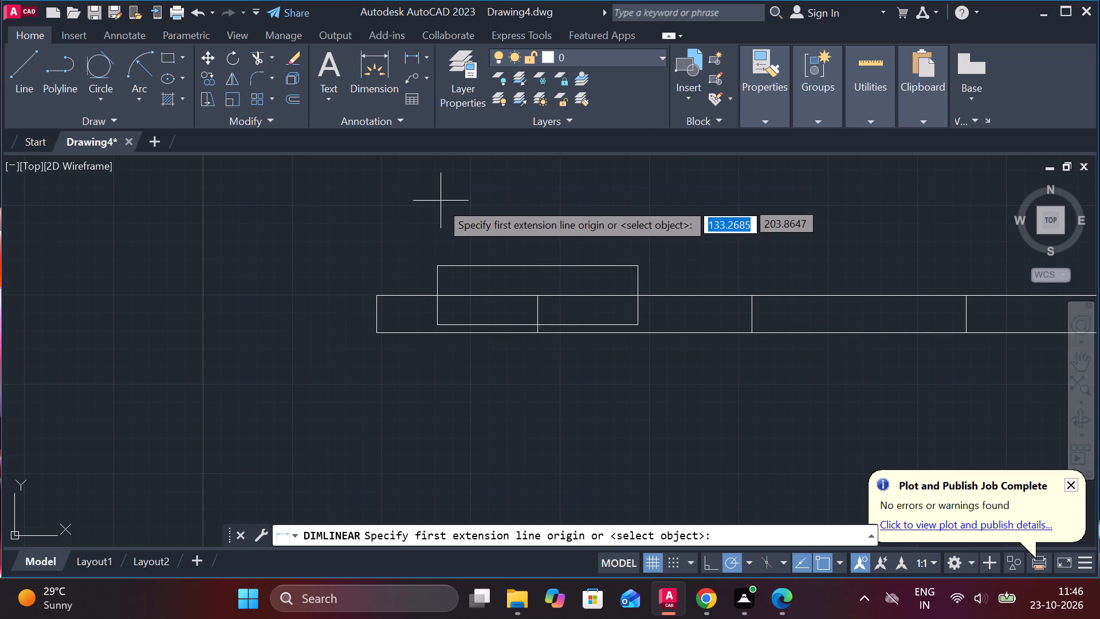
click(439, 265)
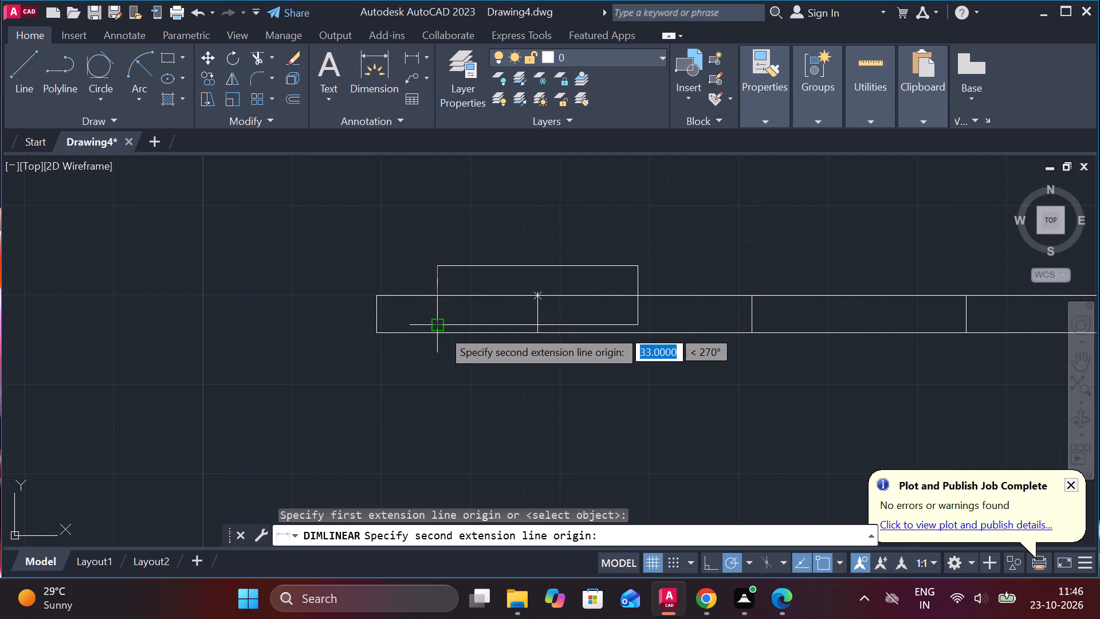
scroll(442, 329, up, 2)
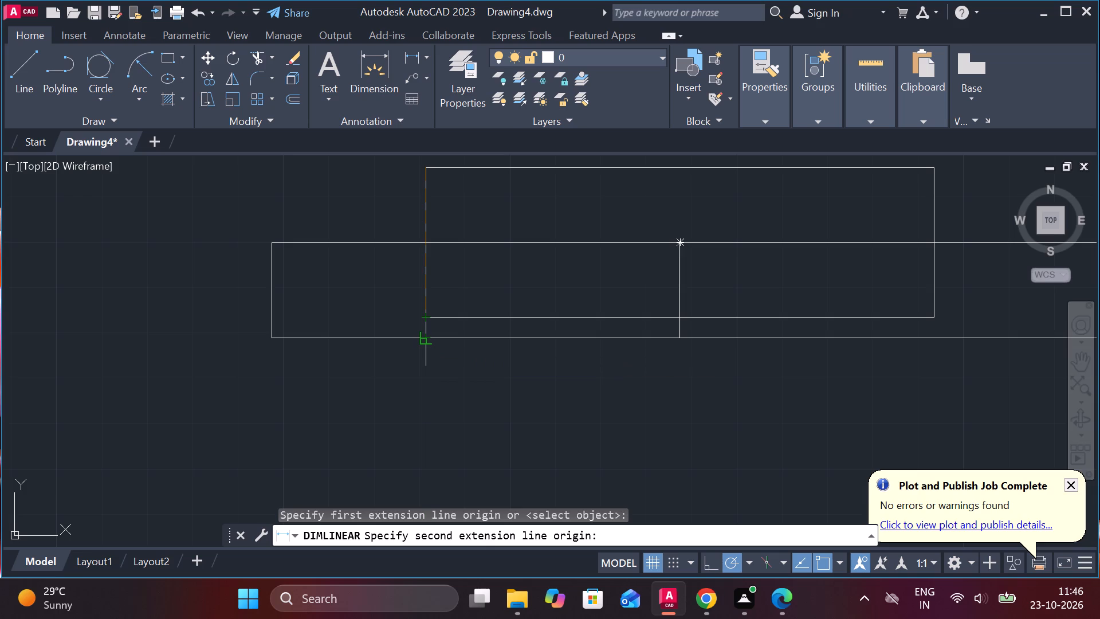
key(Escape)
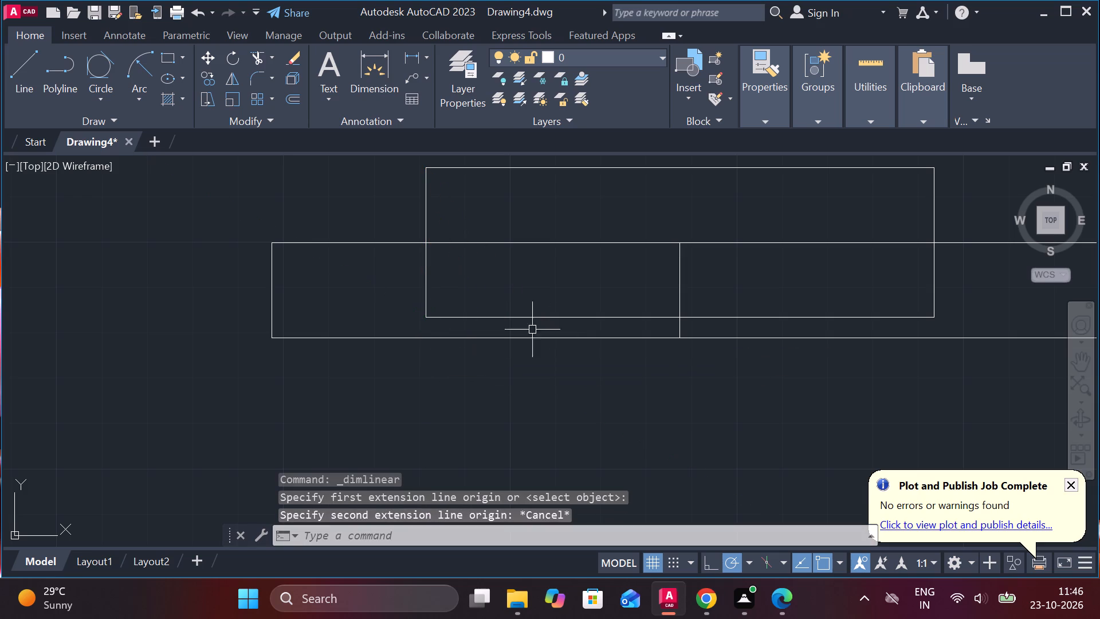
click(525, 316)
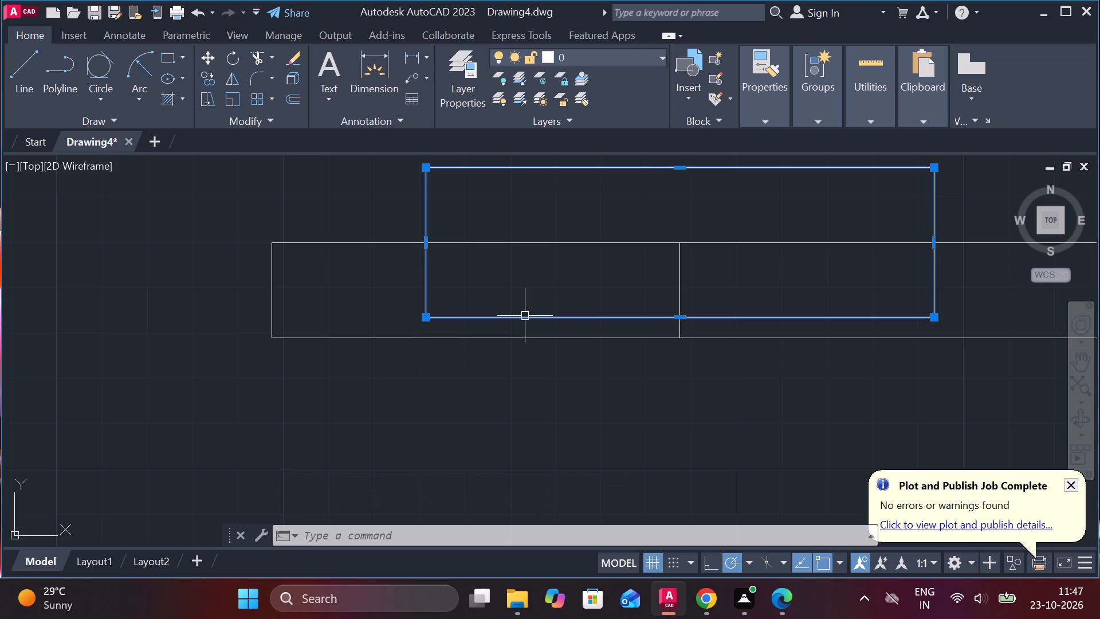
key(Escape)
Draw a line 33 straight up from the bar's lower-left corner, continued horizontally rightward to beyond the rectangle's right side.
scroll(527, 315, down, 2)
key(l)
key(Return)
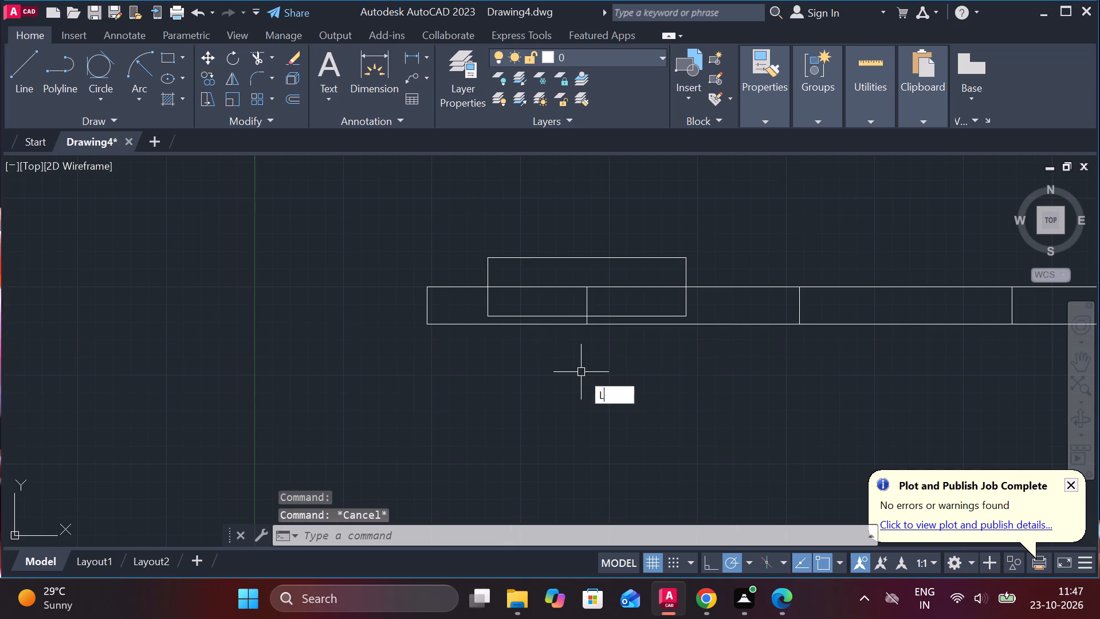
click(433, 327)
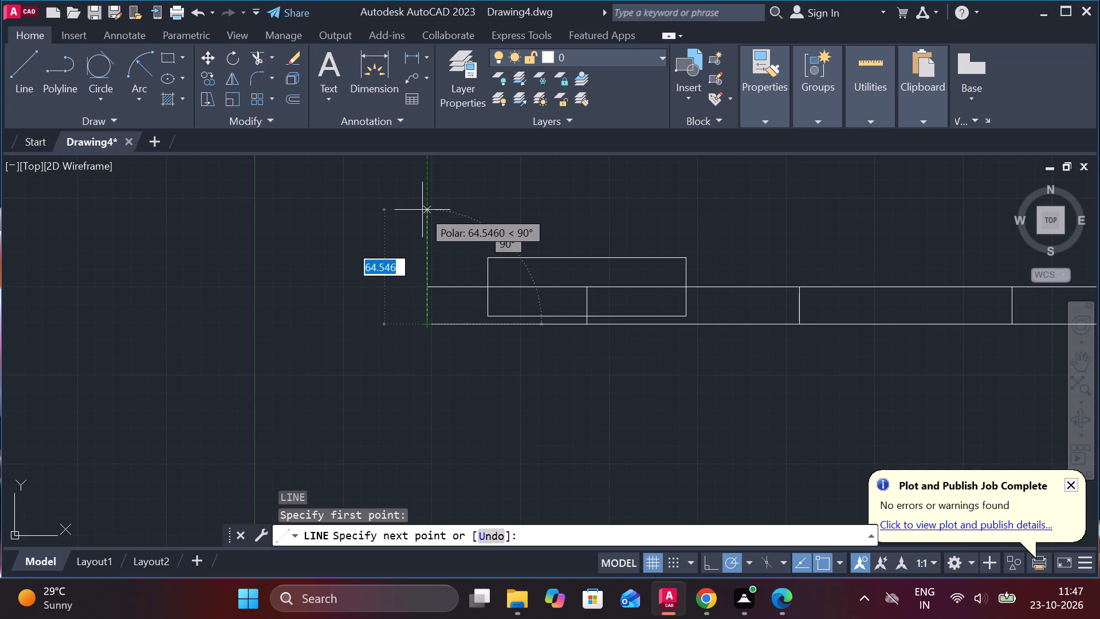
text(33)
key(Return)
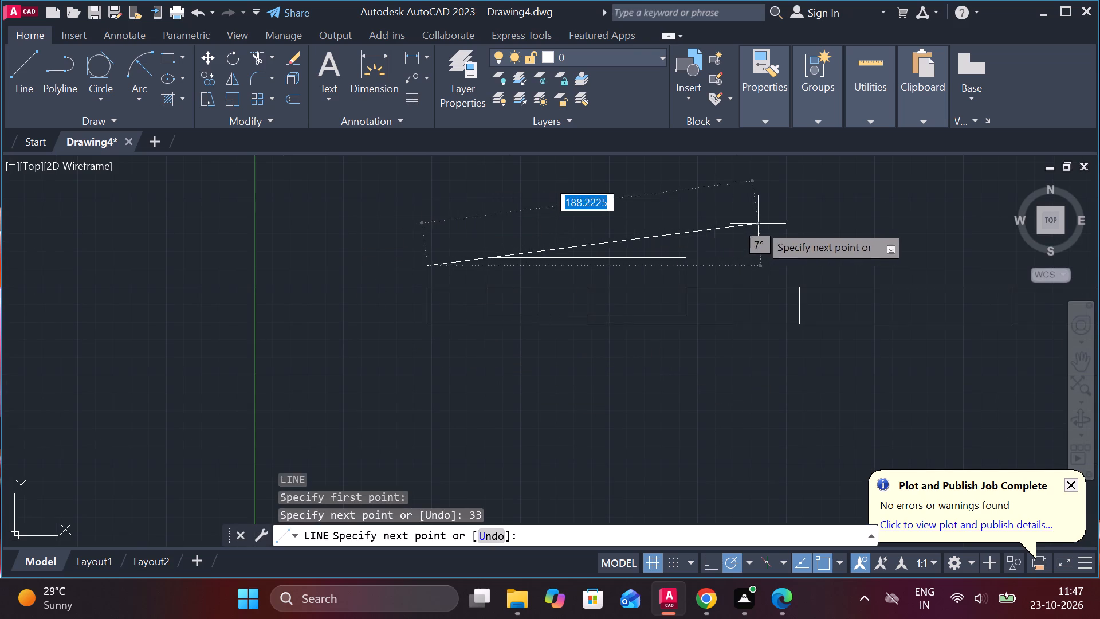
click(749, 261)
key(Escape)
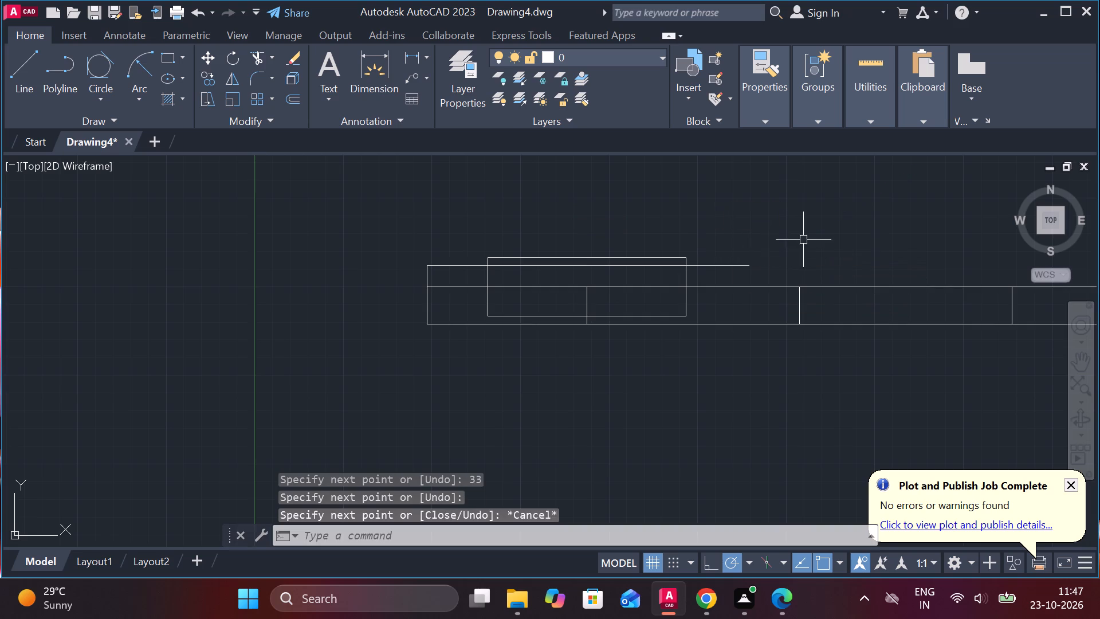
Move the joined rectangle by its upper edge's midpoint to the empty space above the bar, clear of the other lines.
scroll(649, 255, up, 1)
click(628, 256)
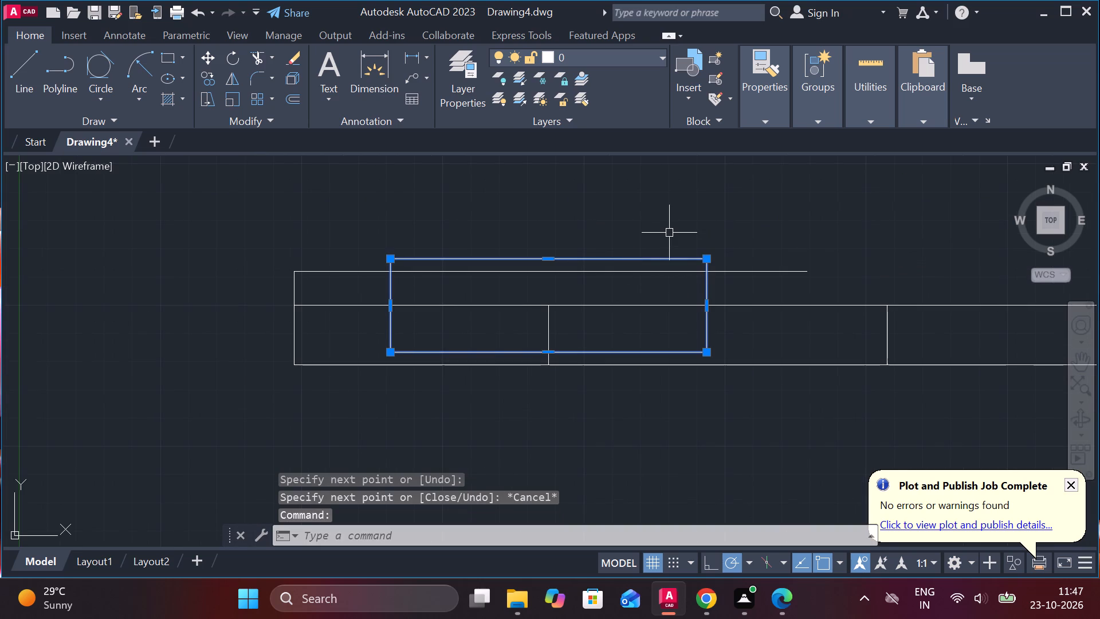
key(m)
key(Return)
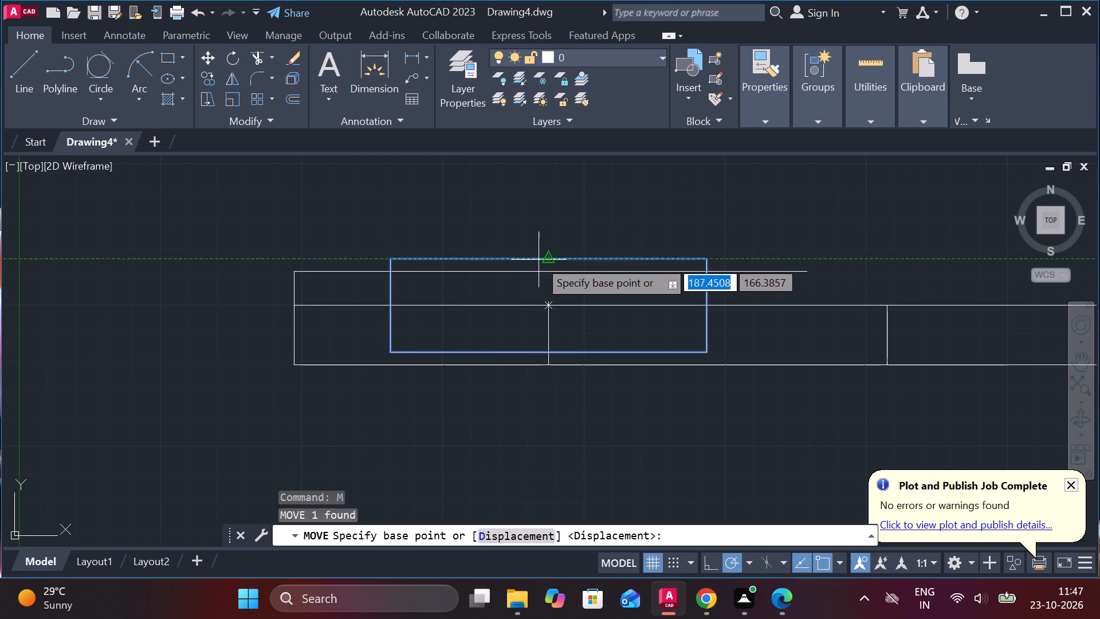
click(553, 259)
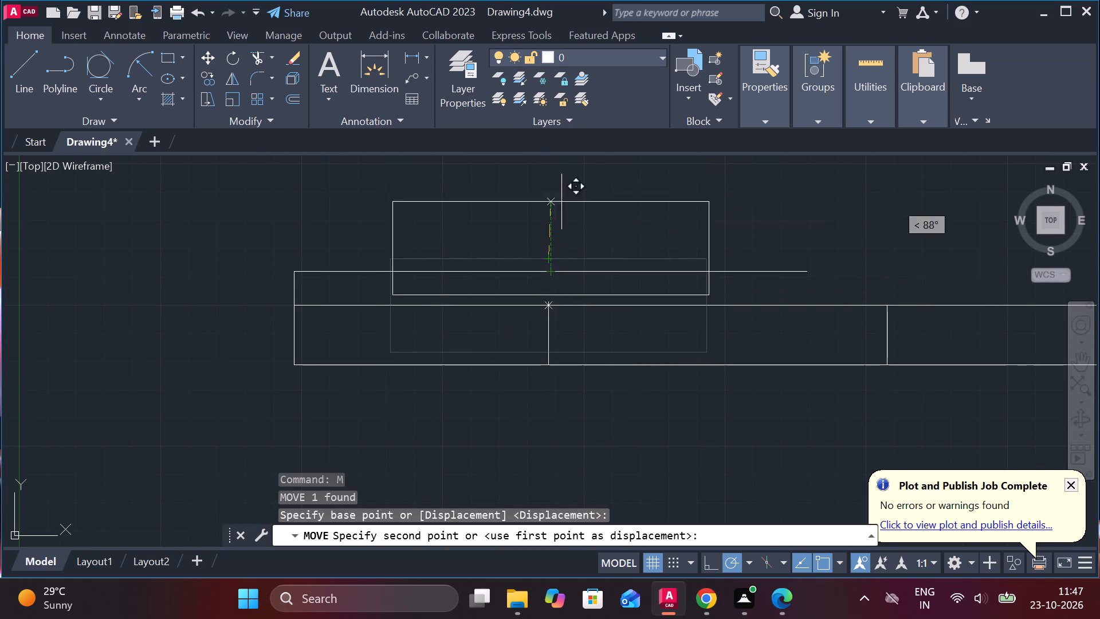
middle_drag(720, 171, 627, 220)
scroll(740, 199, down, 1)
click(754, 180)
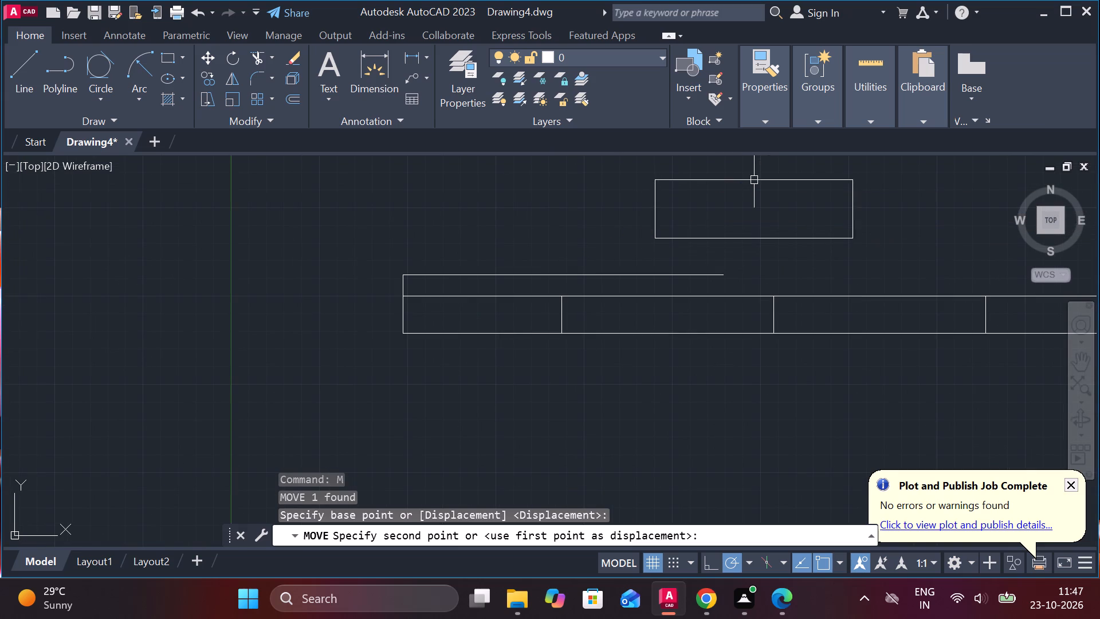
key(Escape)
Stretch the upper end of the bar's left dividing line vertically to well above the 33-high reference line.
click(560, 322)
click(562, 293)
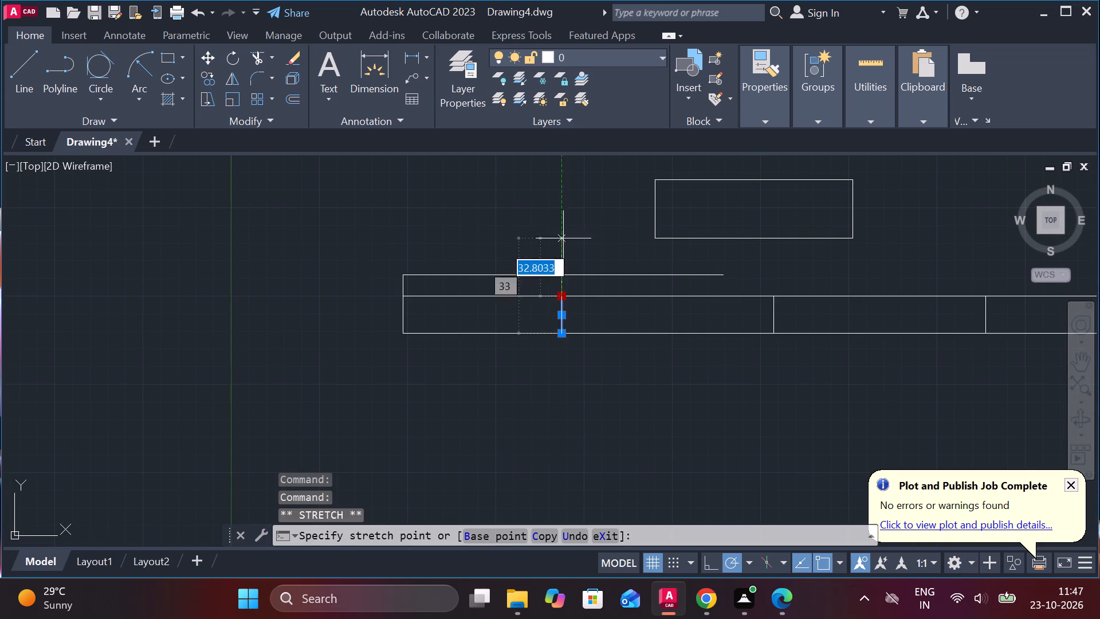
click(565, 182)
key(Escape)
click(608, 178)
drag(610, 178, 628, 178)
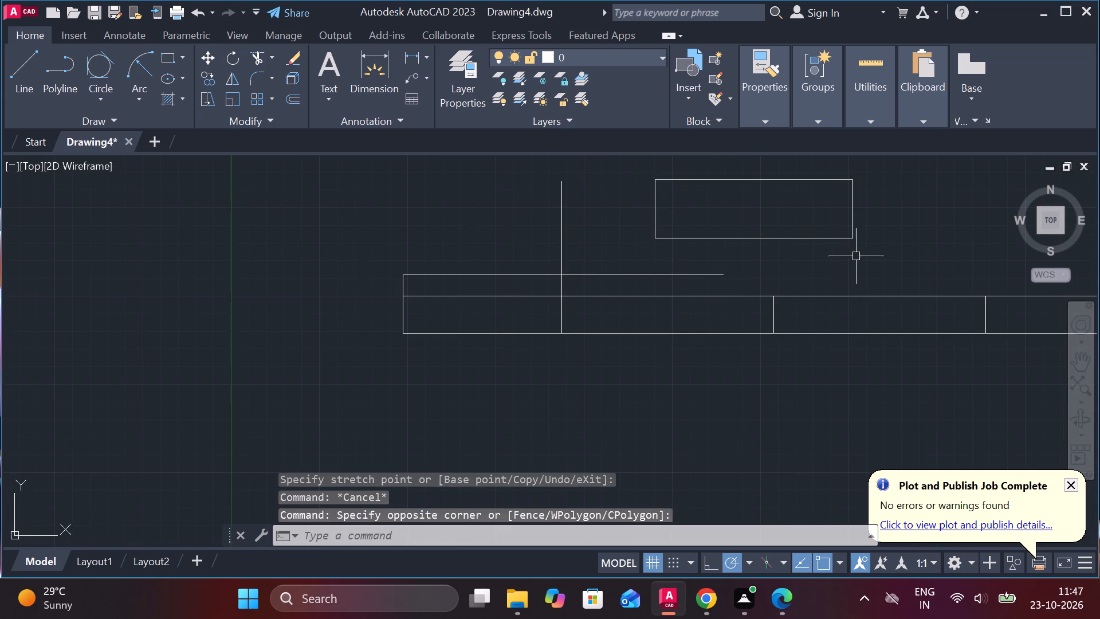
Move the 112 by 33 rectangle by its upper edge's midpoint to where the extended dividing line crosses the 33-high reference line.
click(845, 241)
key(m)
key(Return)
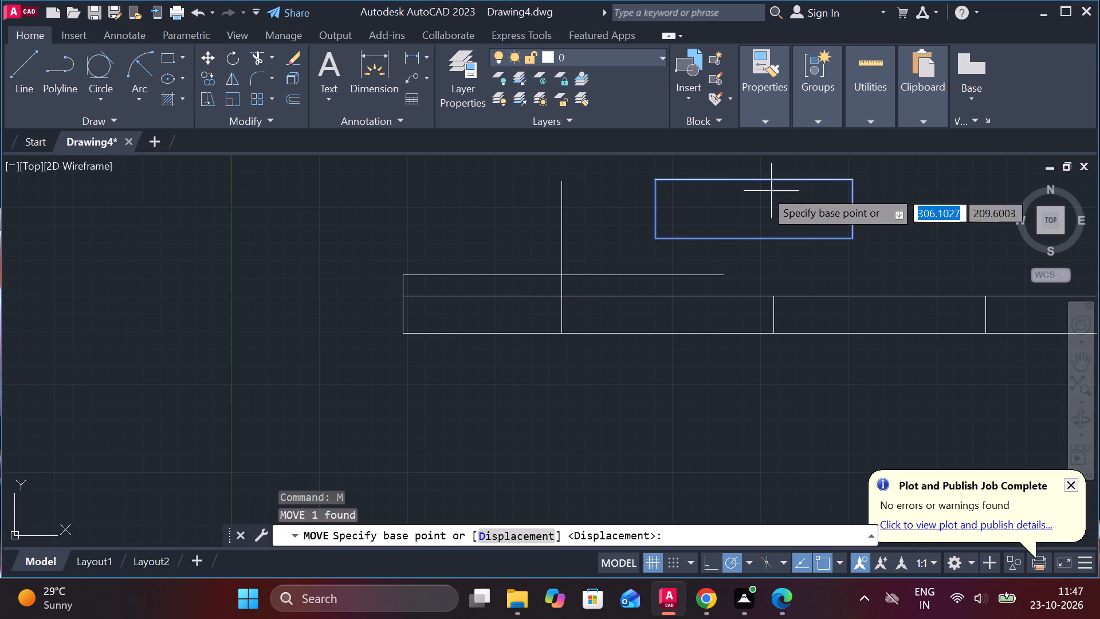
click(752, 179)
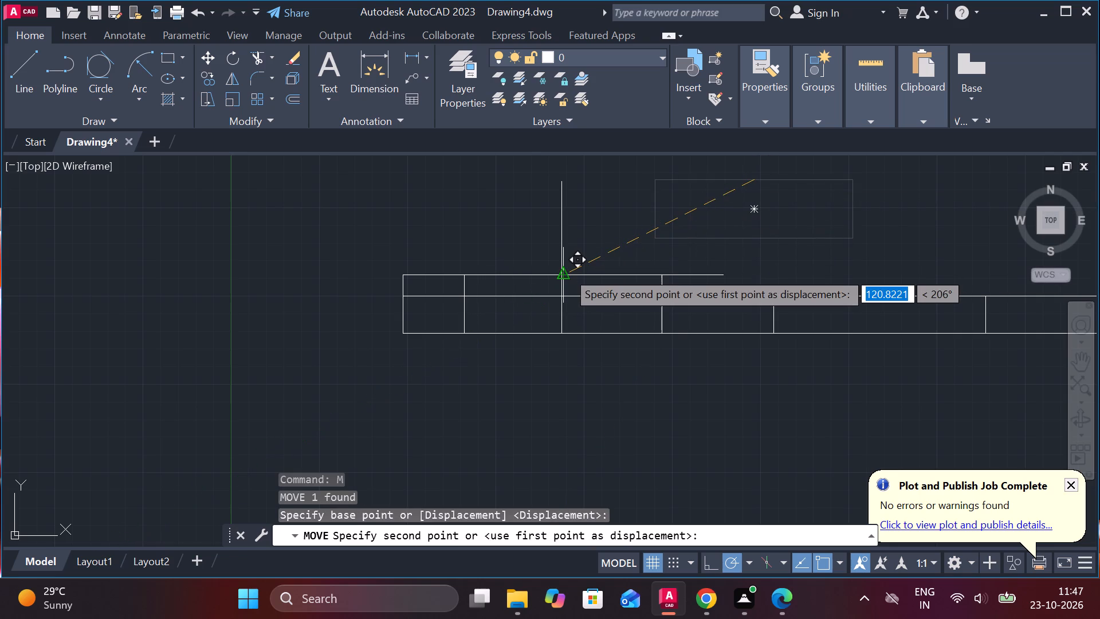
click(567, 271)
key(Escape)
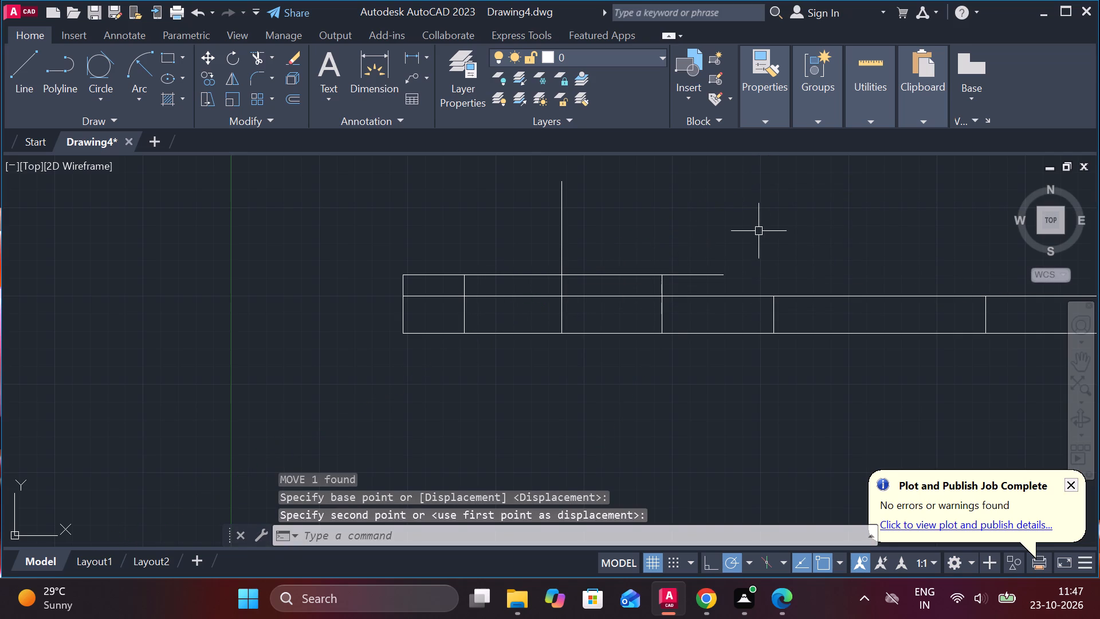
Trim away the 33-high reference lines outside the rectangle and the bar's upper edge inside the rectangle.
text(TR)
key(space)
click(687, 279)
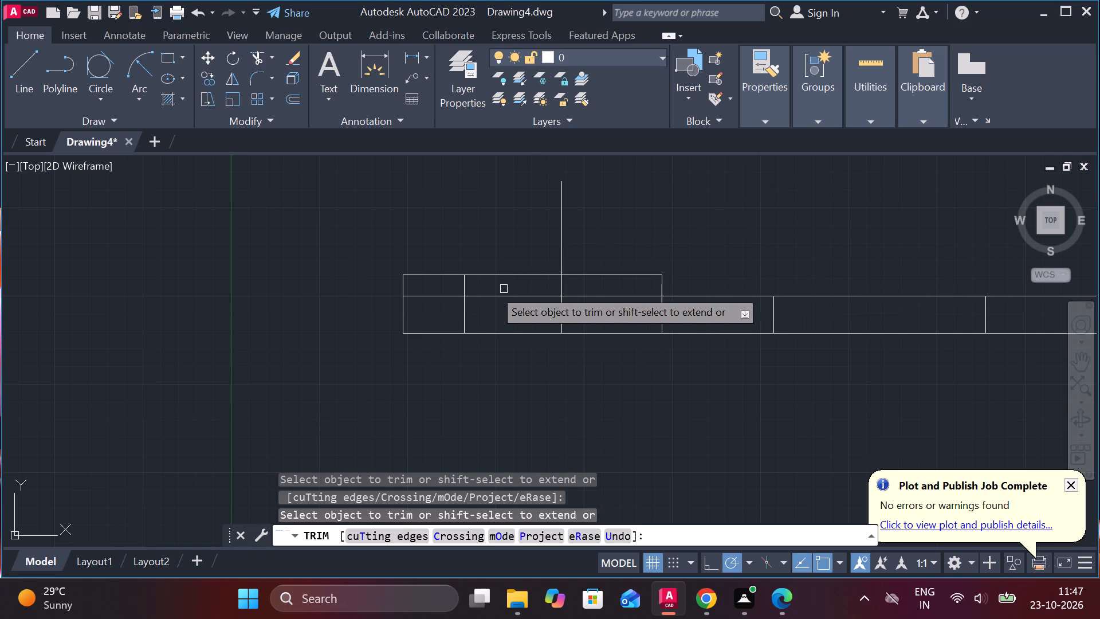
click(449, 274)
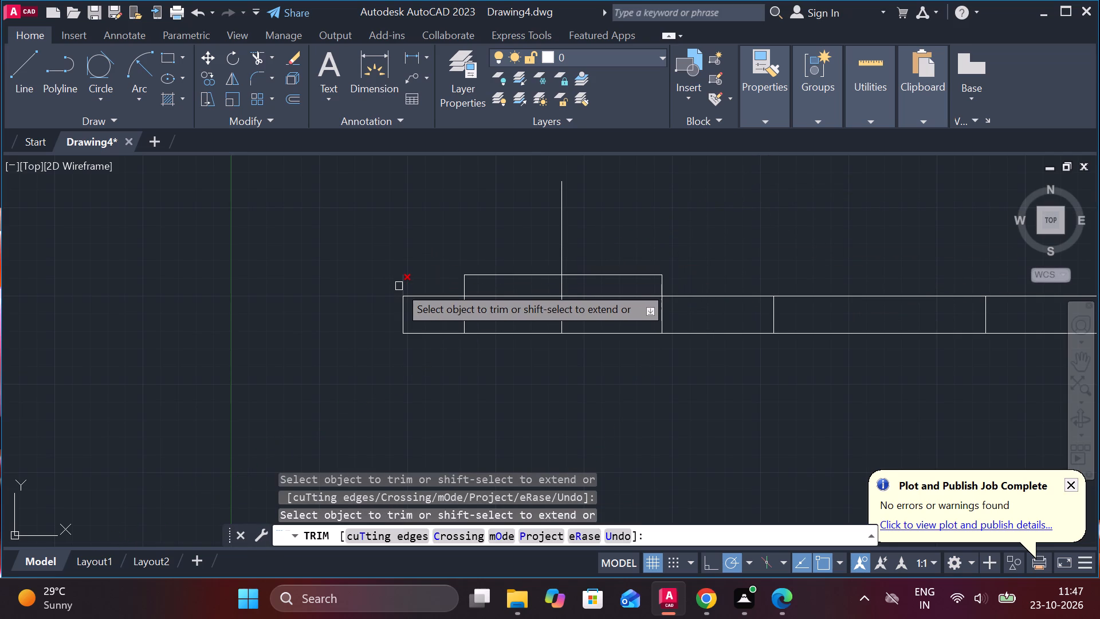
click(399, 286)
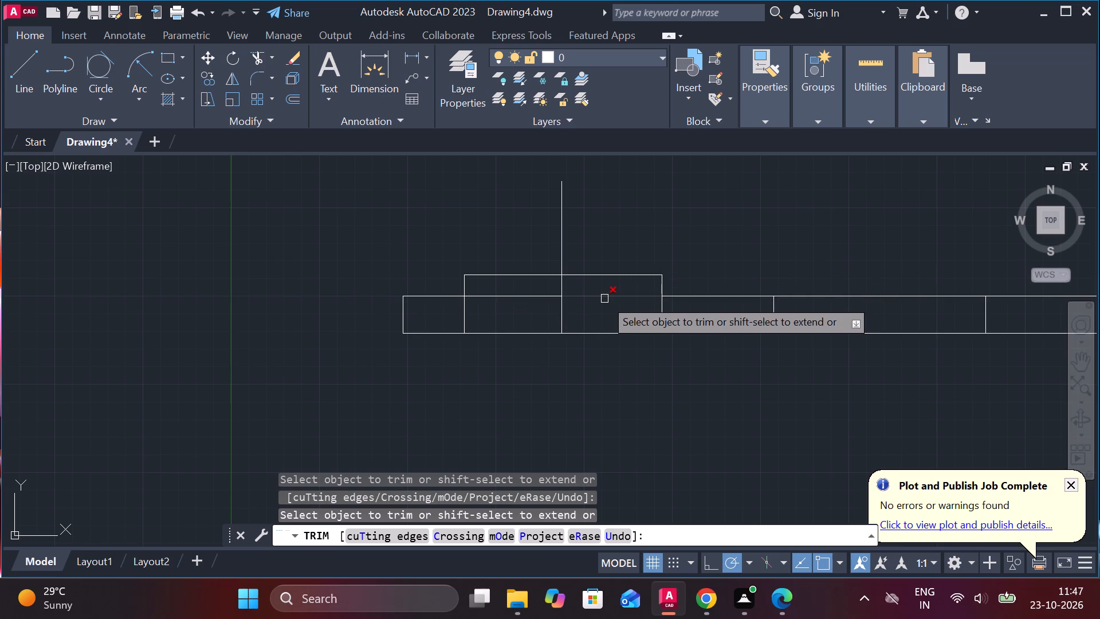
click(626, 293)
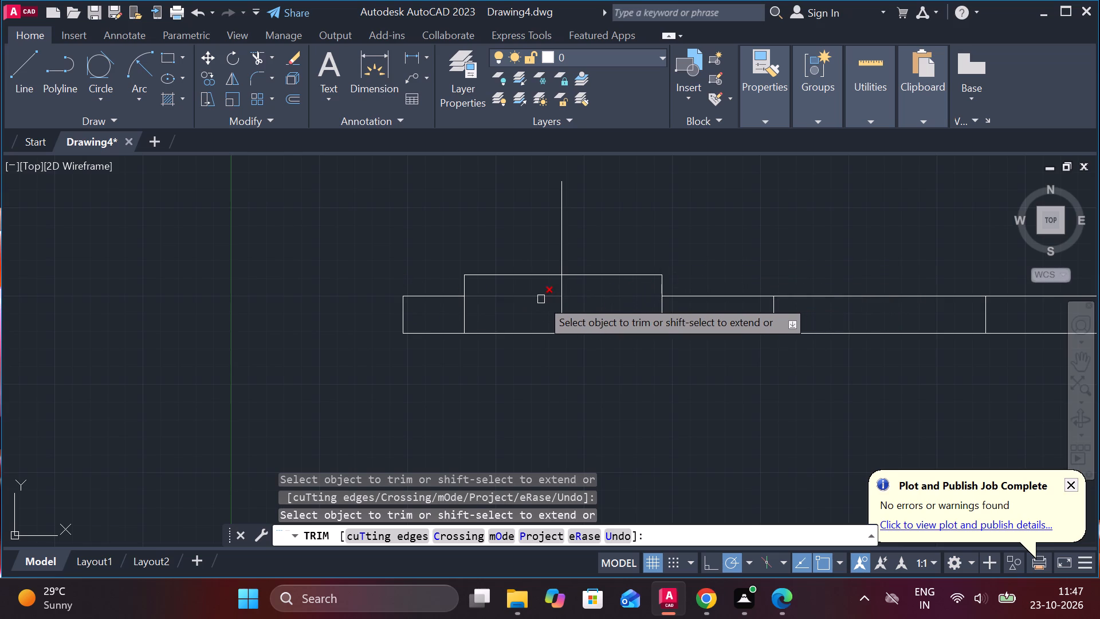
click(541, 299)
middle_drag(802, 263, 748, 244)
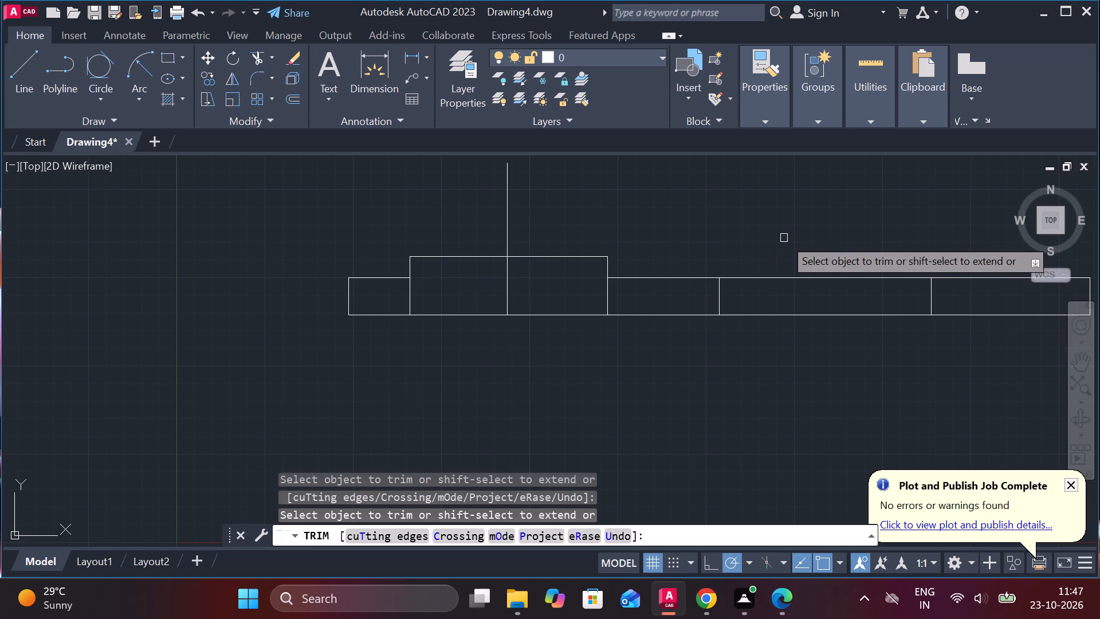
key(Escape)
Offset the bar's upper edge, from the rectangle's right side to the bar's right end, upward by 3.
middle_drag(756, 319, 705, 326)
scroll(694, 321, down, 1)
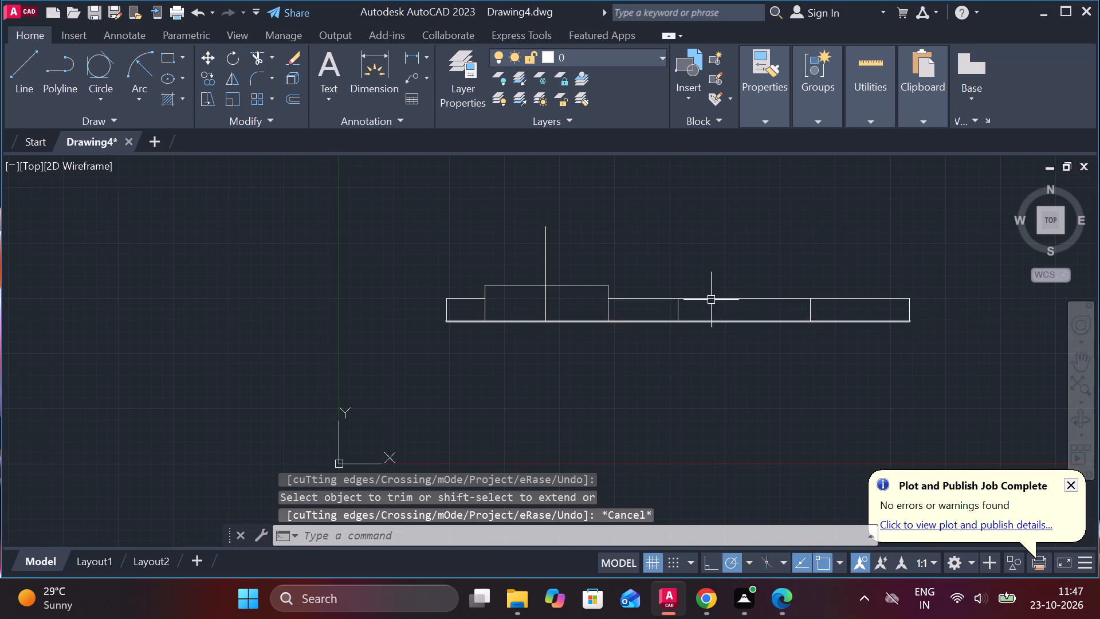
click(707, 294)
scroll(714, 292, up, 2)
key(Escape)
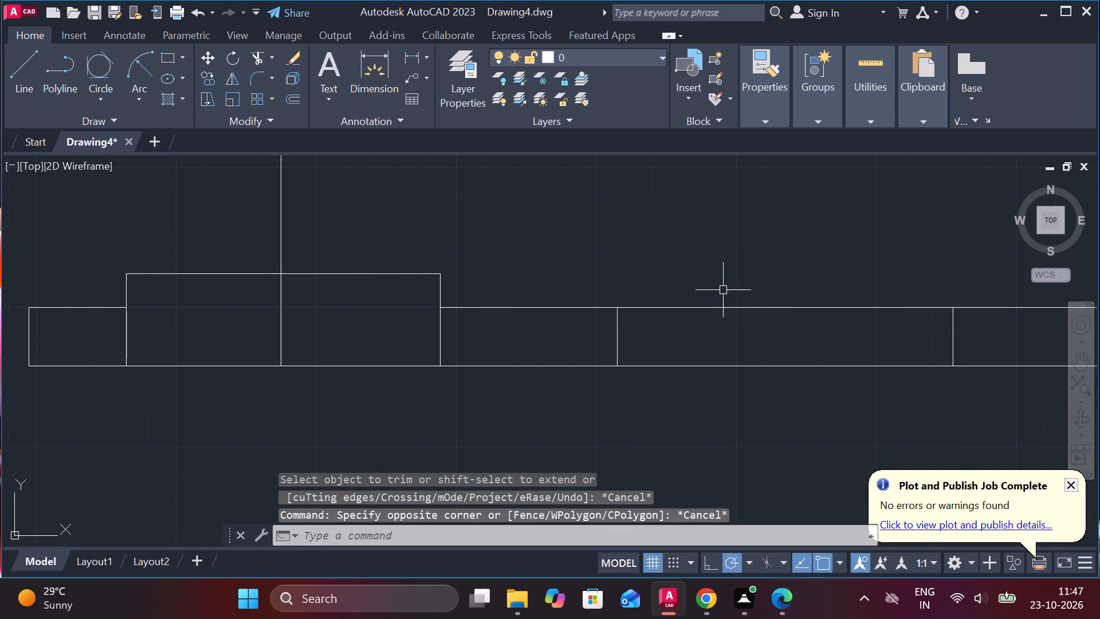
click(708, 305)
key(o)
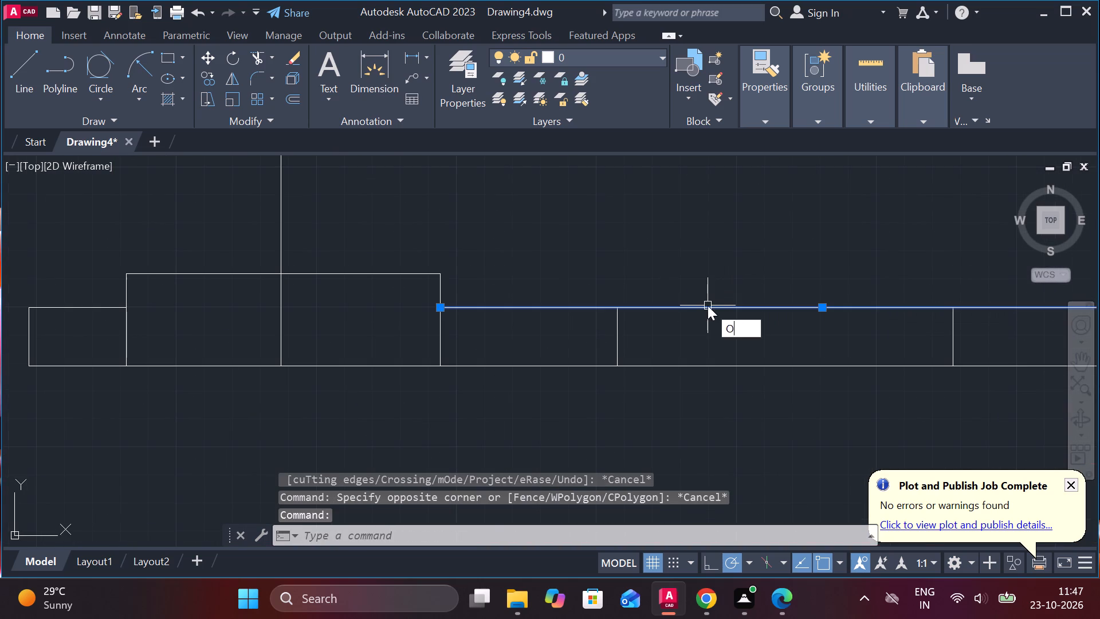
key(Return)
key(Return)
key(3)
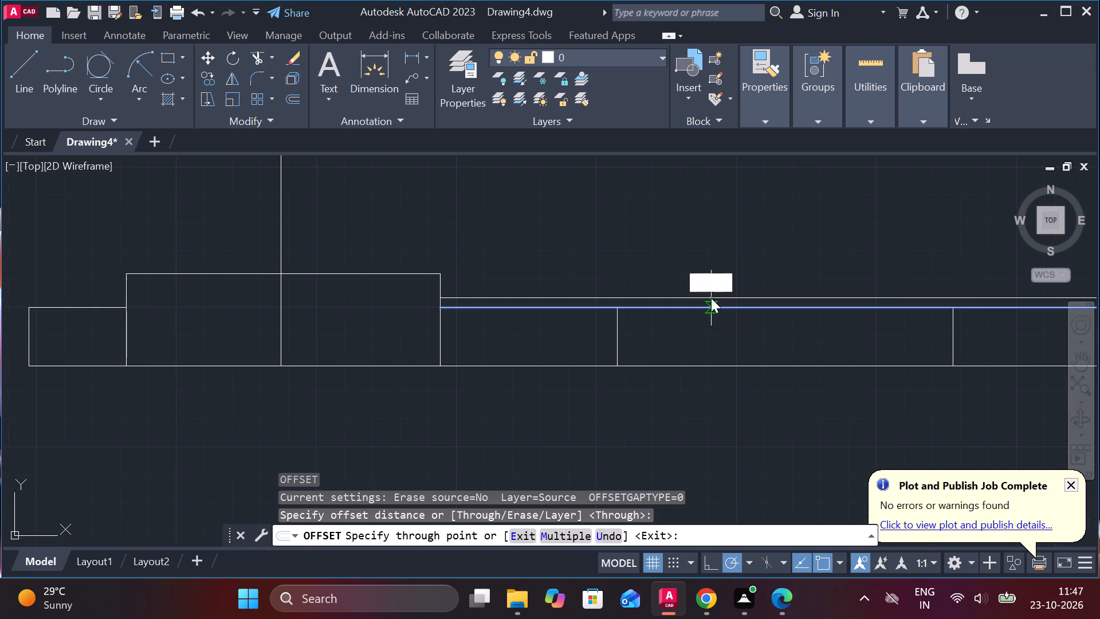
key(Return)
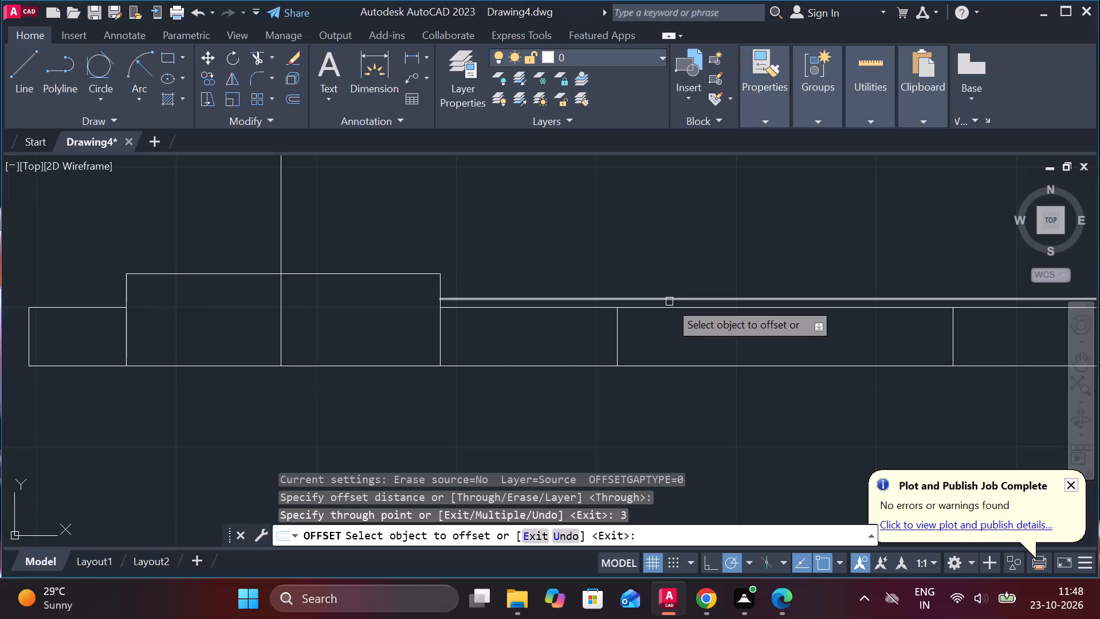
scroll(669, 301, down, 1)
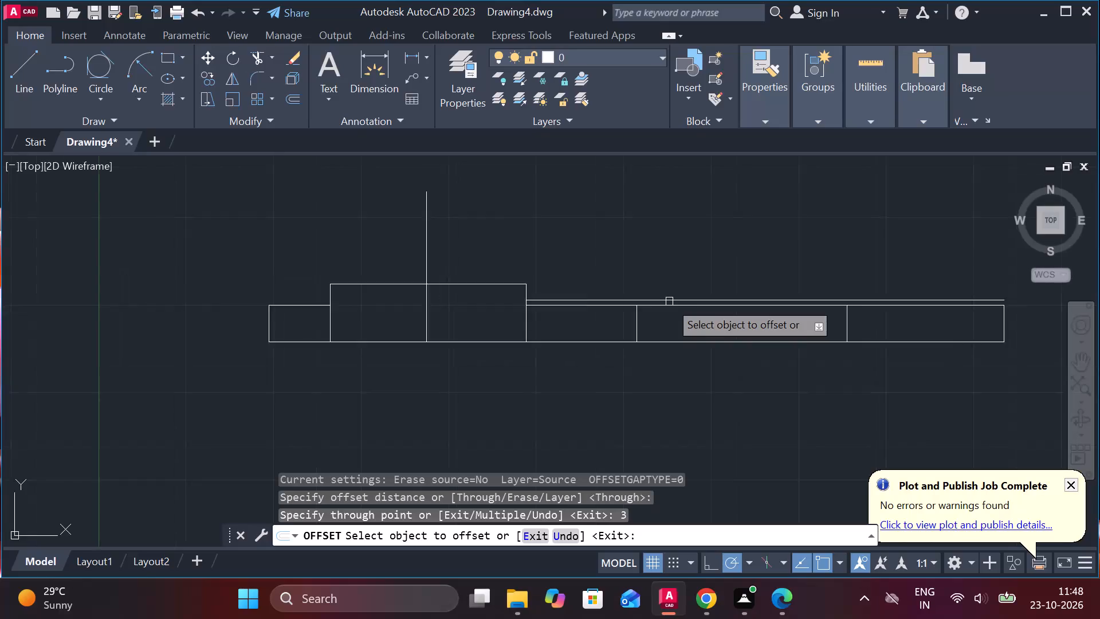
scroll(669, 301, down, 1)
scroll(554, 242, up, 2)
middle_drag(563, 250, 687, 219)
key(Escape)
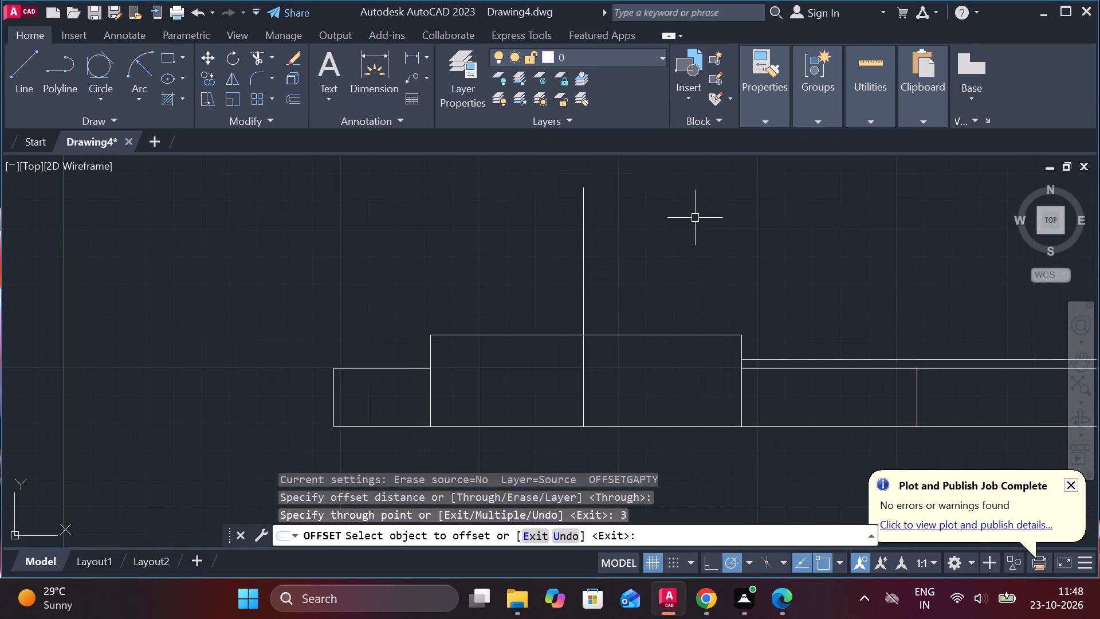
Draw a closed 96 by 72 rectangle from lines in the empty space above and left of the bar.
scroll(690, 218, down, 1)
key(l)
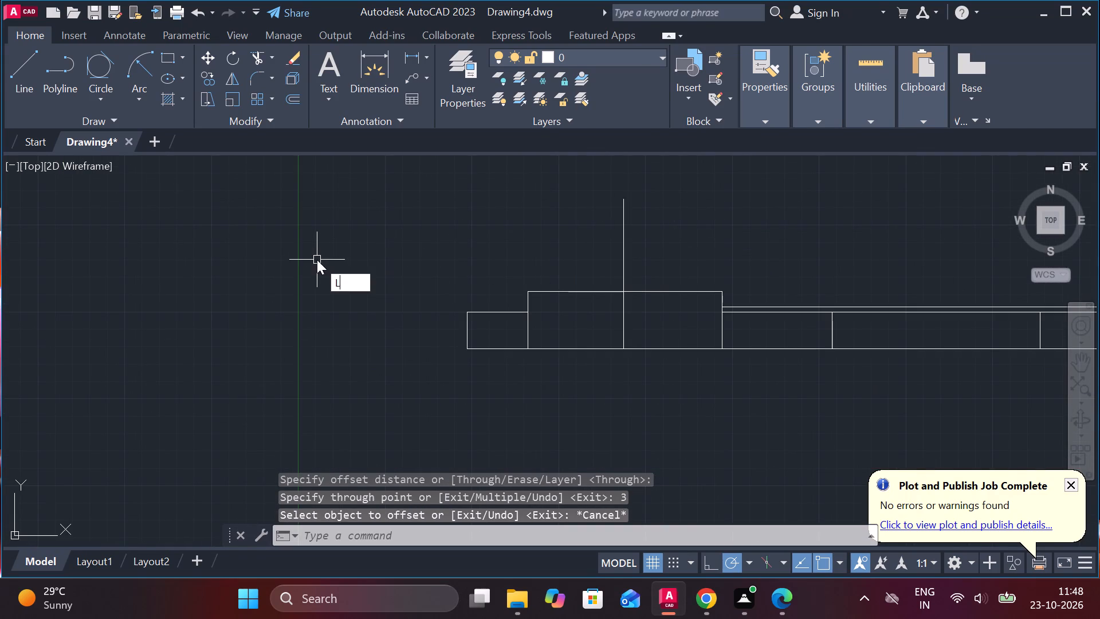
key(Return)
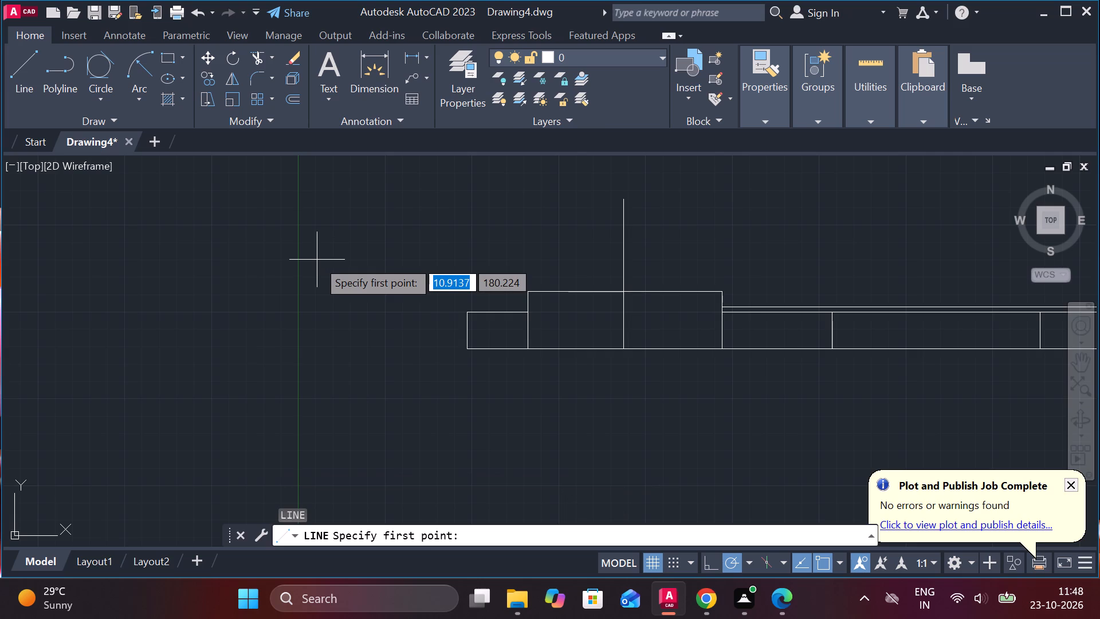
click(308, 247)
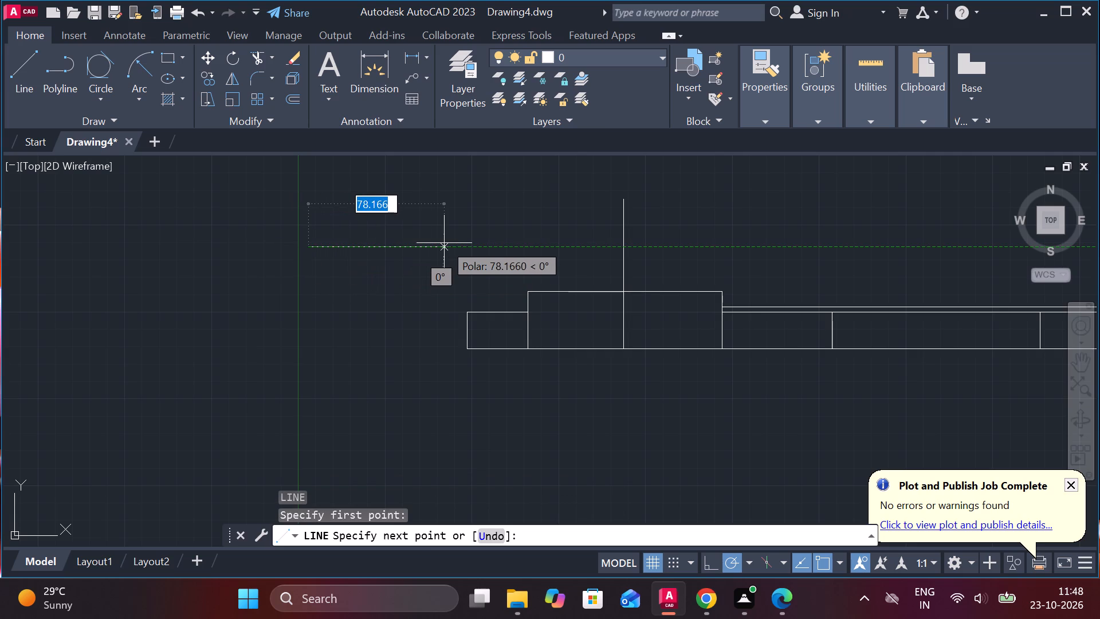
key(9)
key(6)
key(Return)
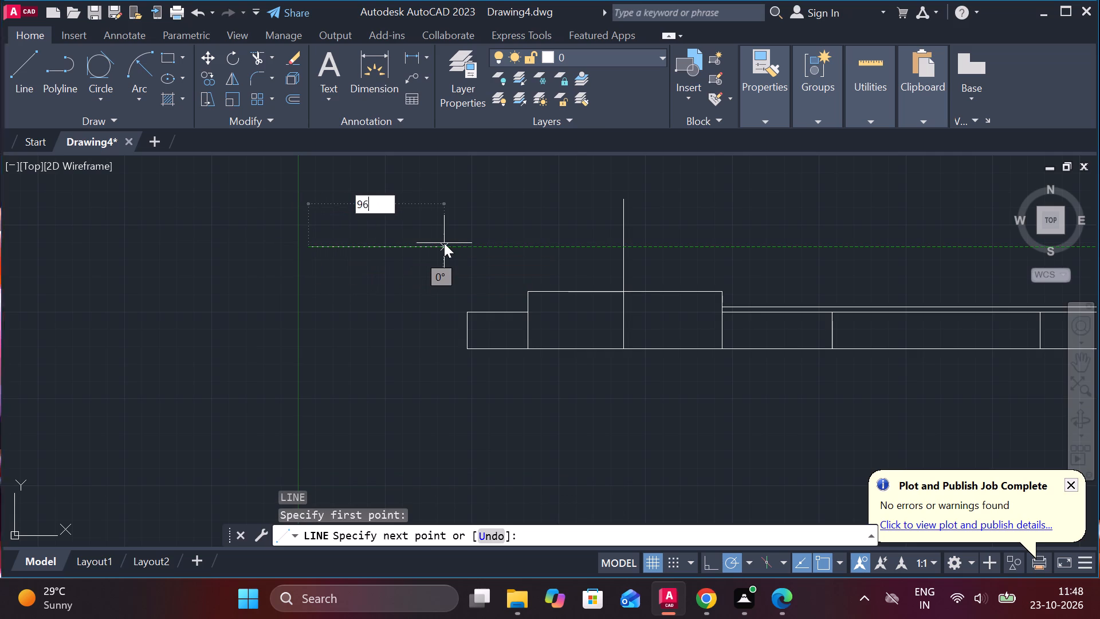
middle_drag(481, 220, 477, 287)
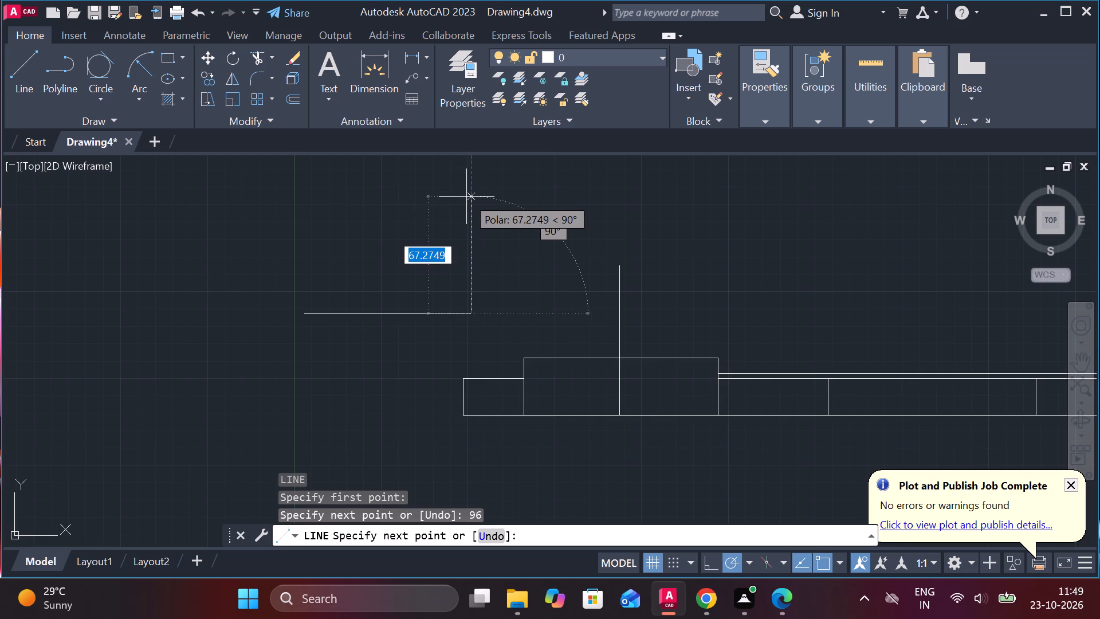
key(7)
text(2)
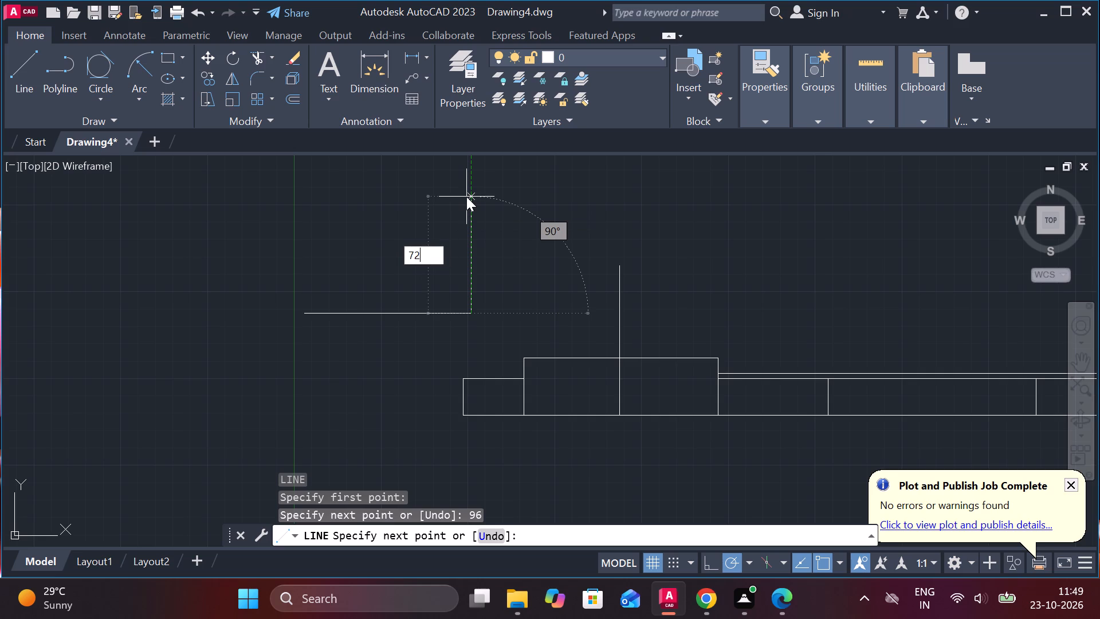
key(space)
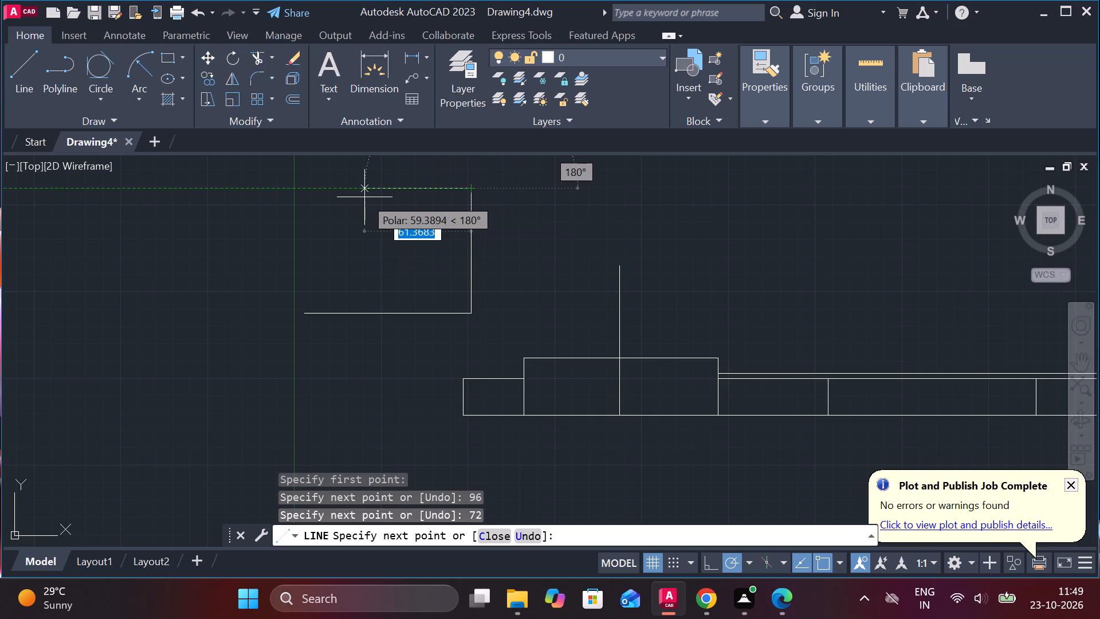
text(96)
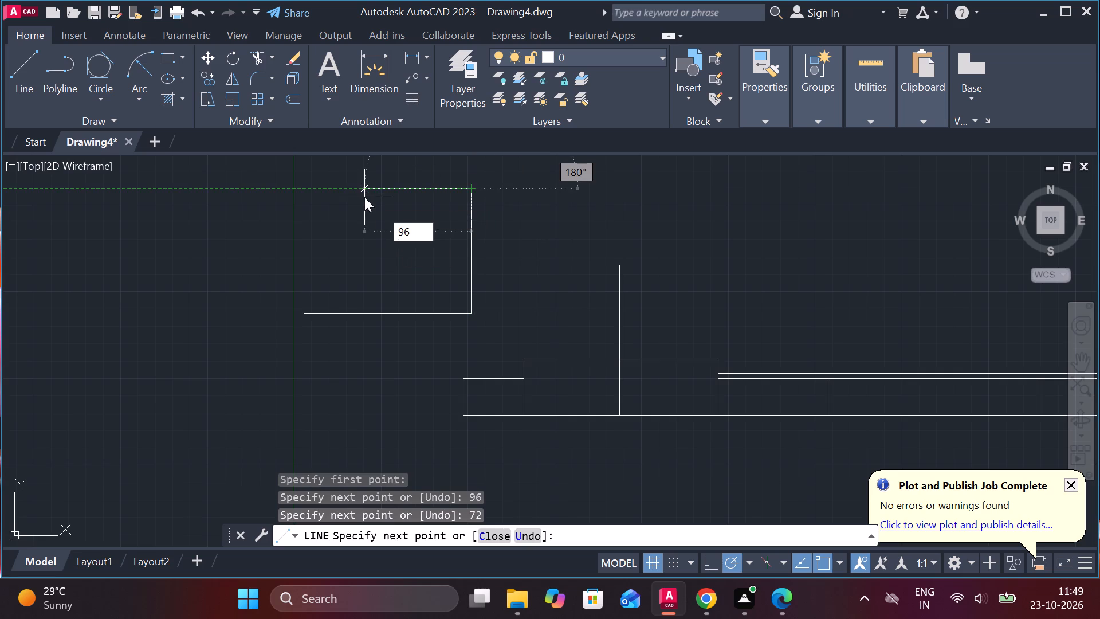
key(Return)
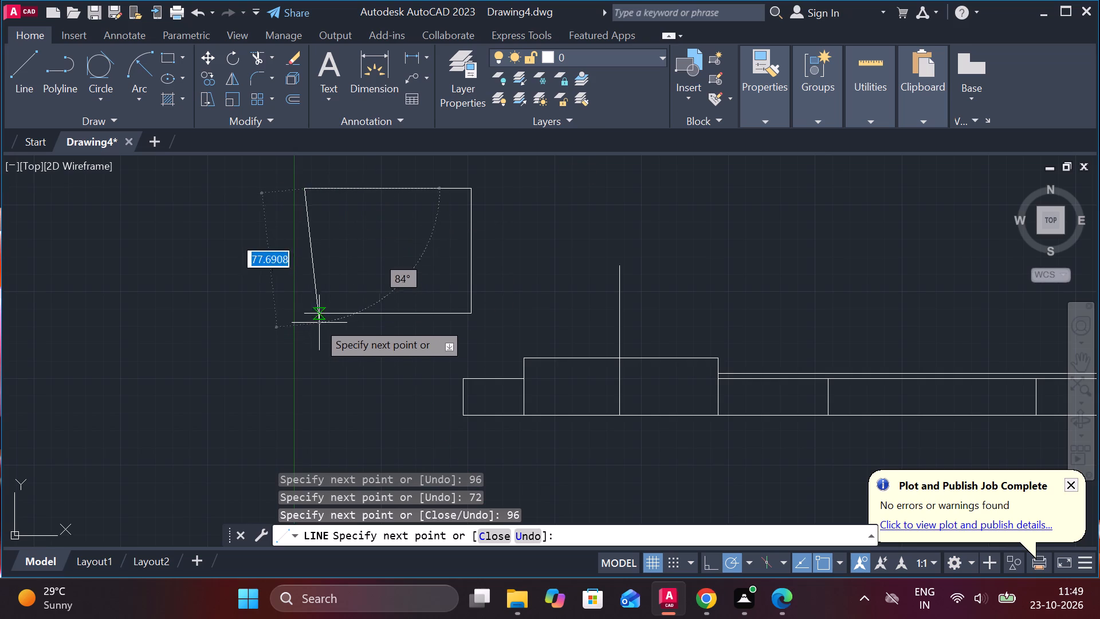
click(302, 311)
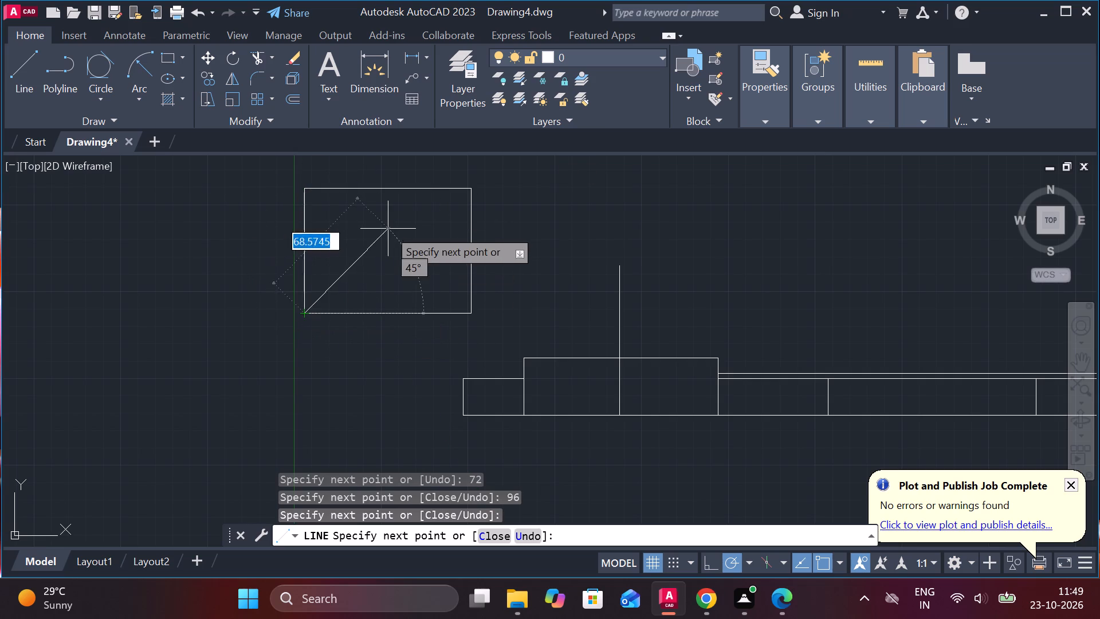
key(Escape)
Draw a line 36 rightward from the midpoint of the 96 by 72 rectangle's upper edge, continued to its lower-right corner.
middle_drag(399, 229, 457, 314)
key(l)
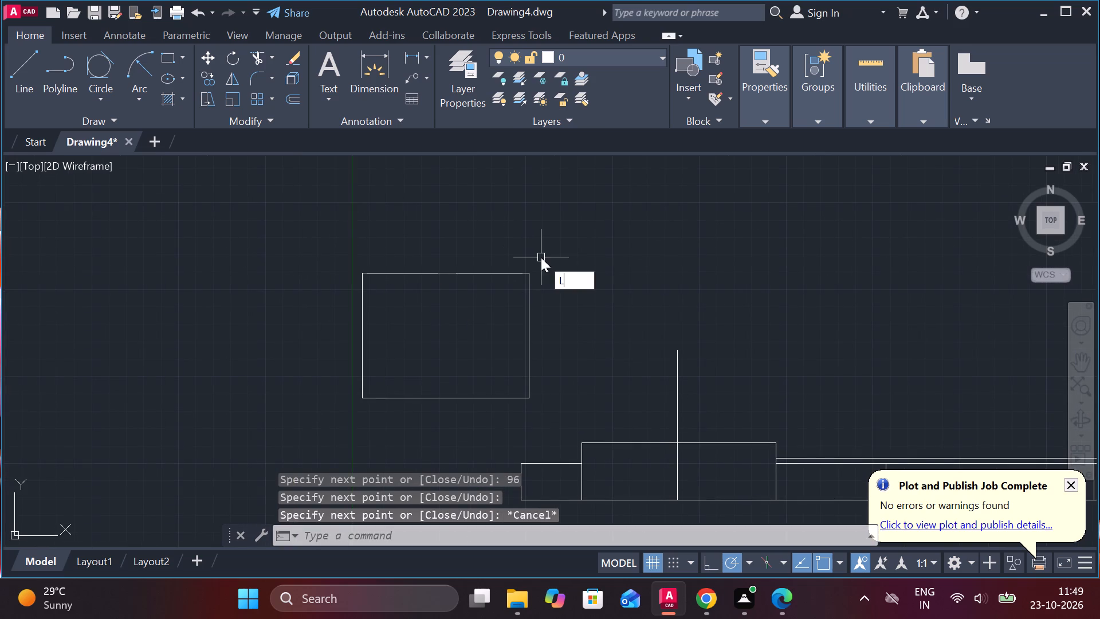
key(Return)
click(445, 276)
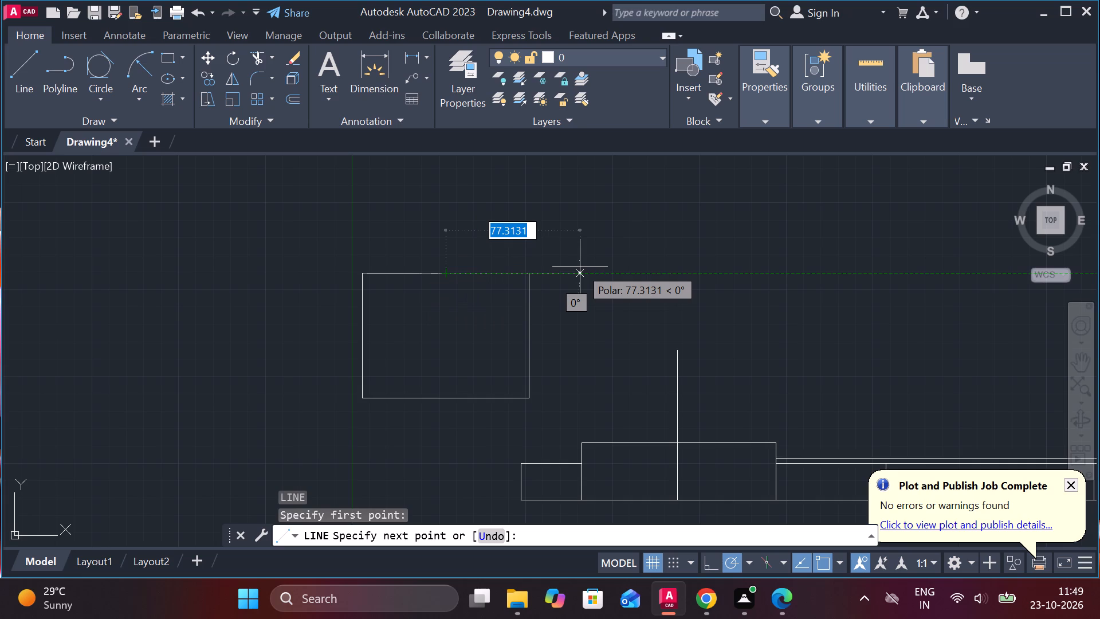
key(3)
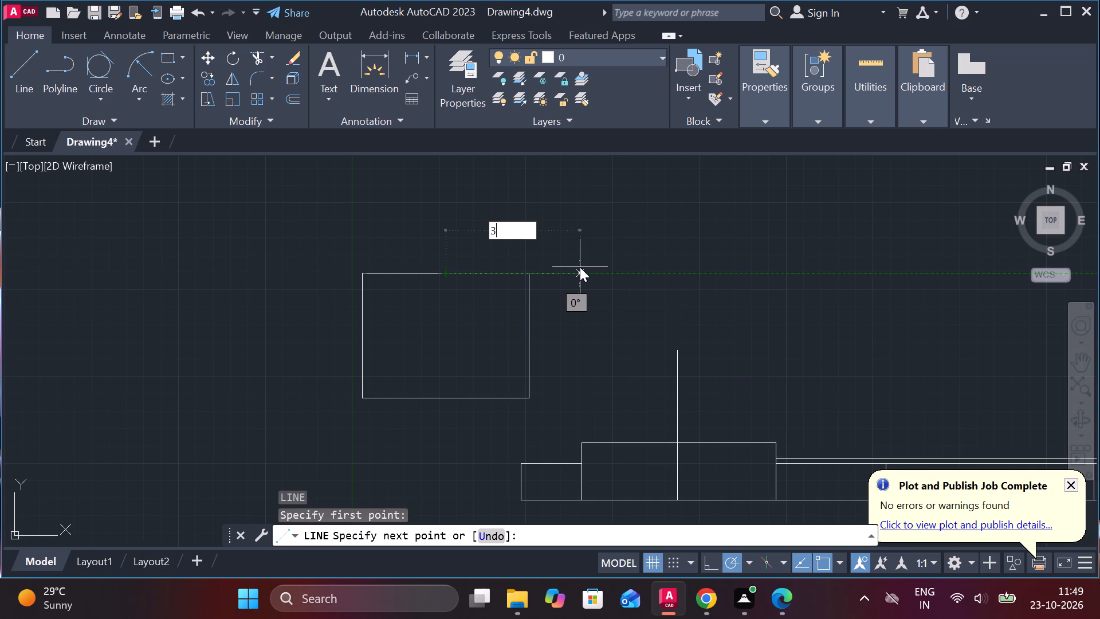
key(6)
key(Return)
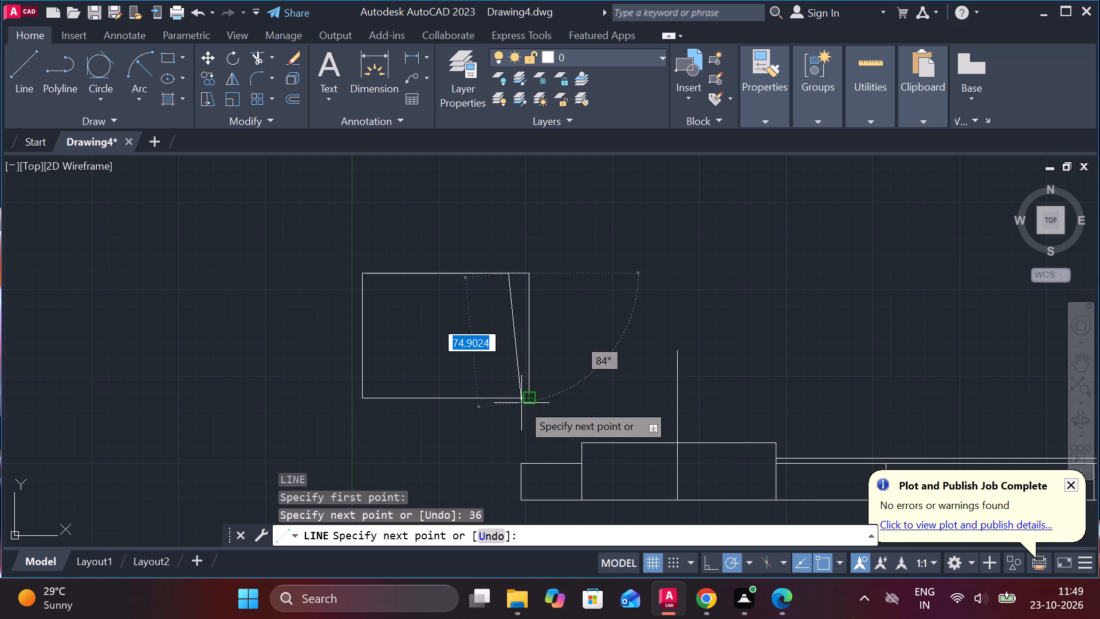
click(530, 398)
key(Escape)
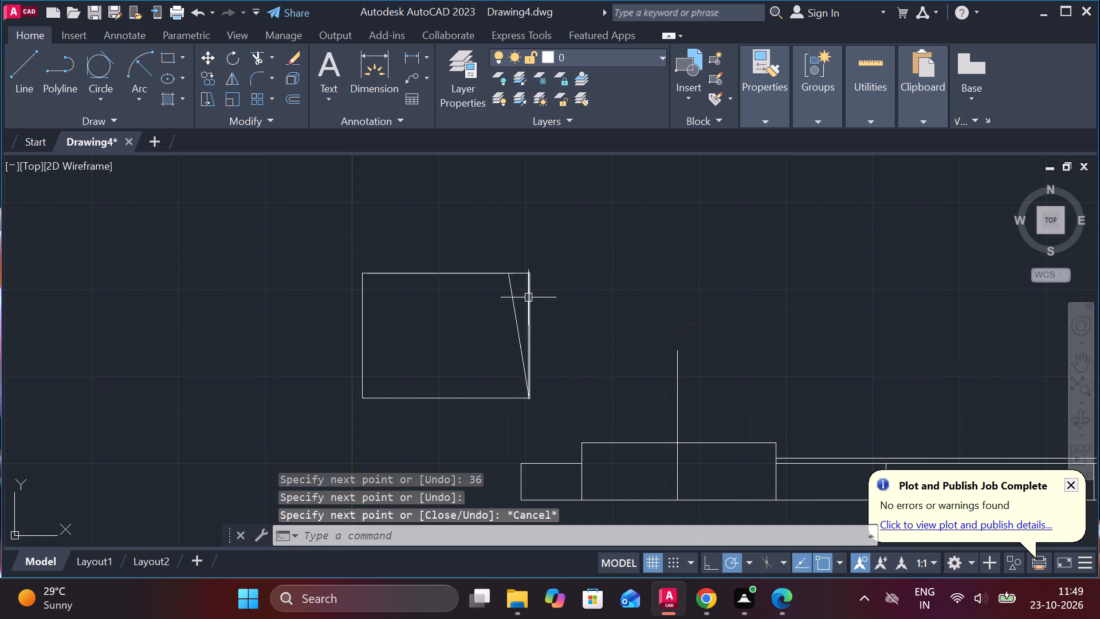
Mirror the slanted line about the 96 by 72 rectangle's vertical centreline, keeping the original.
click(512, 300)
text(MI)
key(Return)
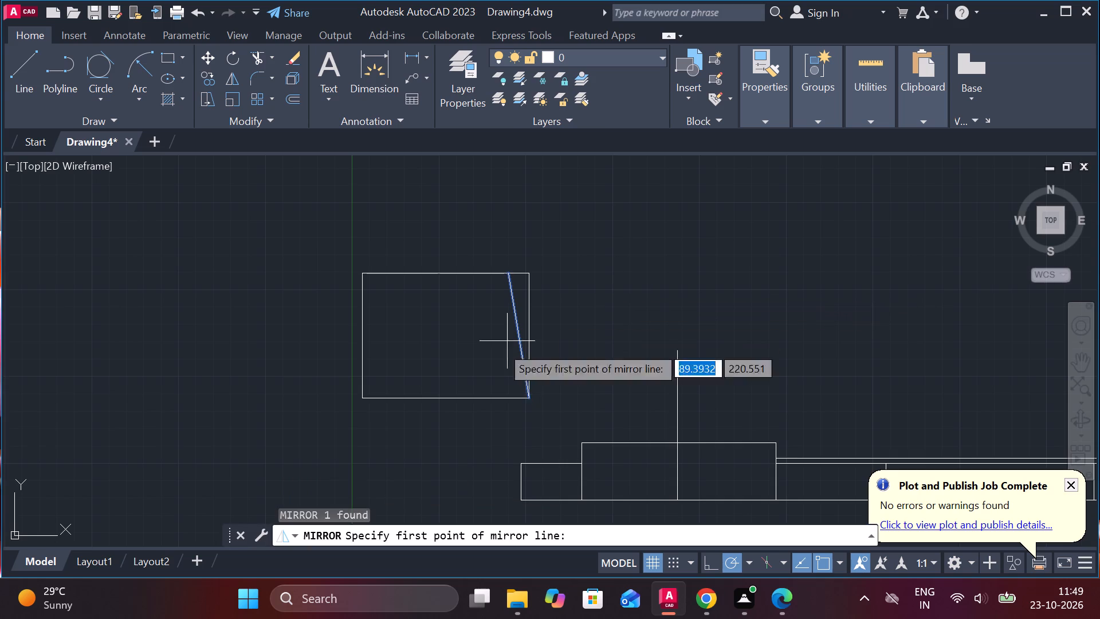
click(446, 398)
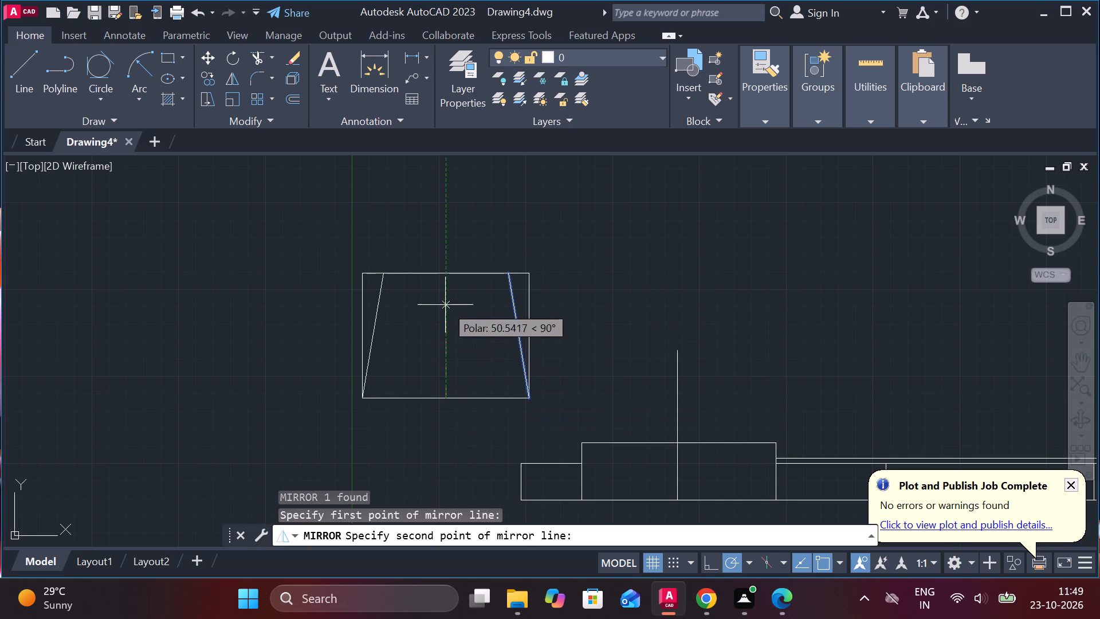
click(444, 278)
drag(492, 343, 444, 278)
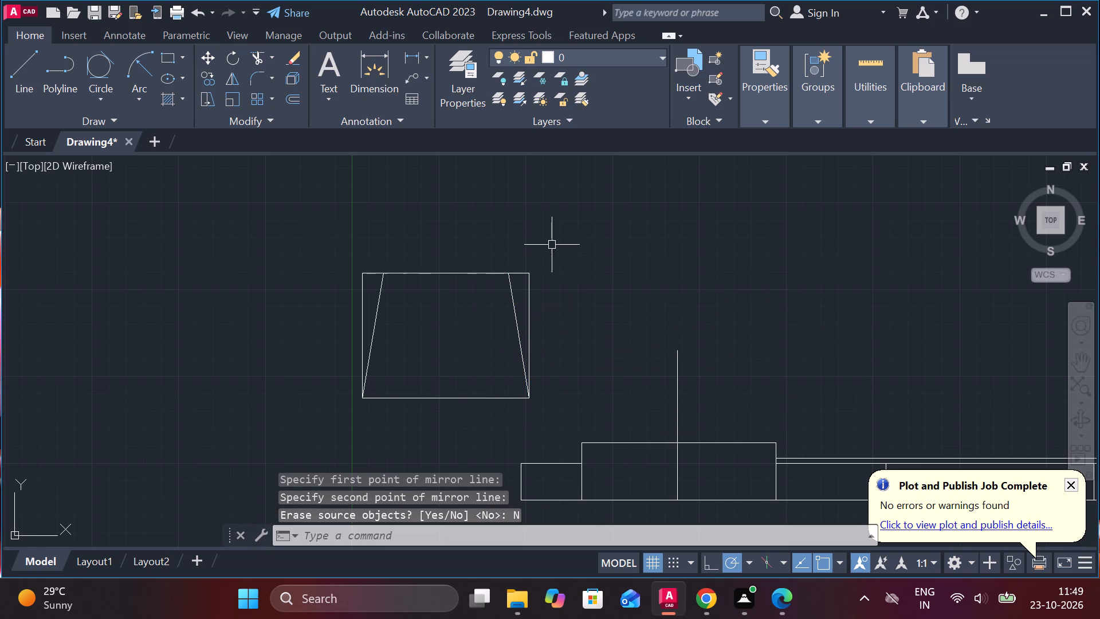
Trim away the parts of the 96 by 72 rectangle's upper and side edges outside the two slanted lines.
key(Escape)
text(TR)
key(space)
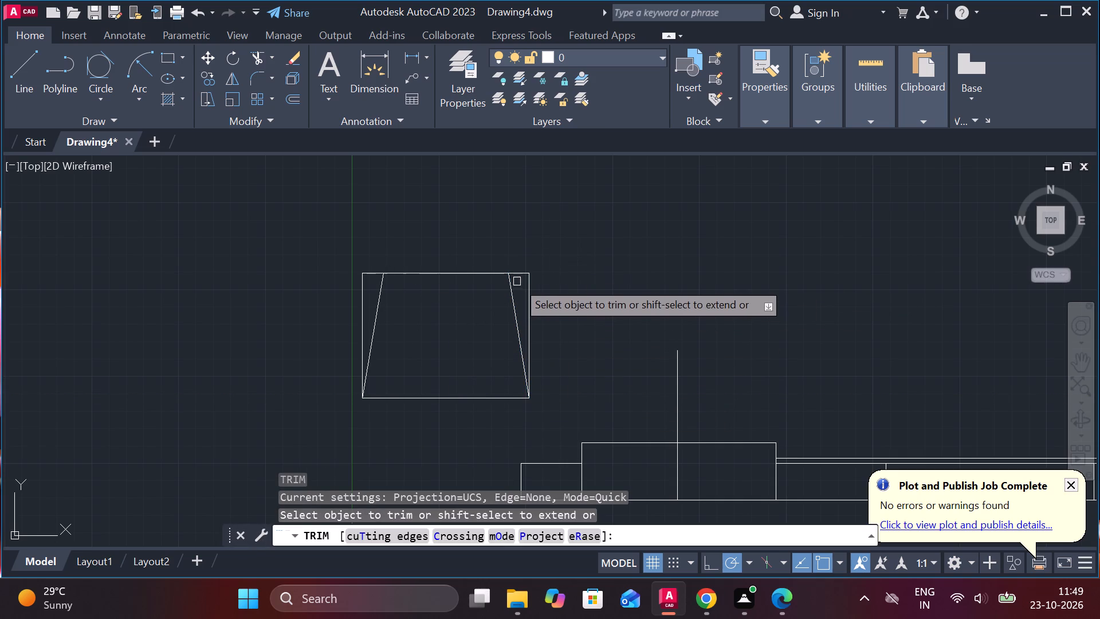
click(517, 277)
click(525, 288)
click(371, 275)
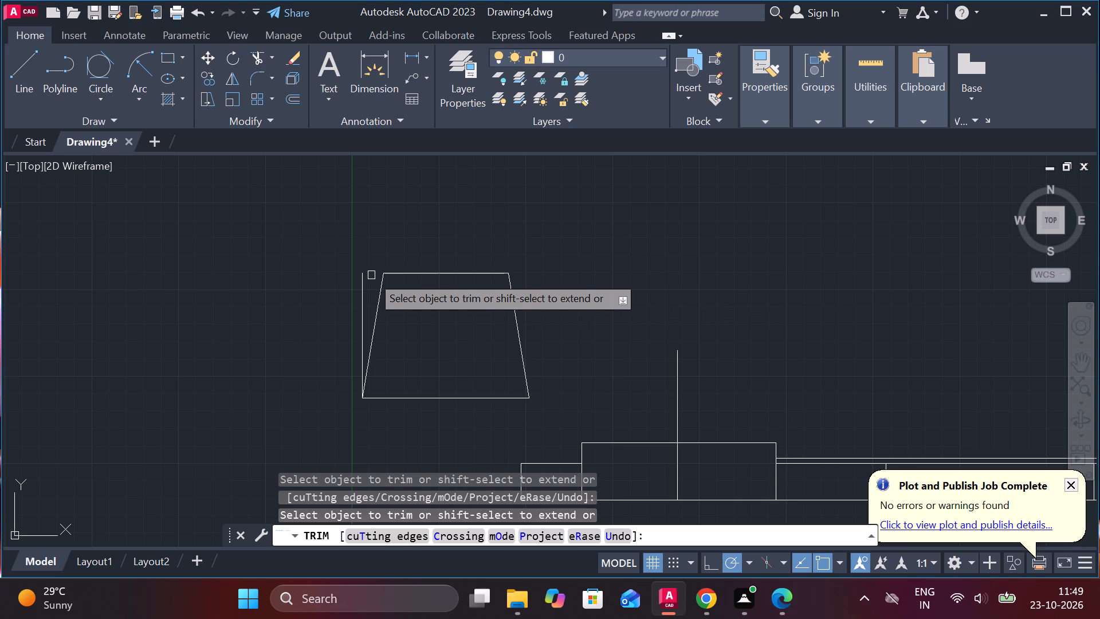
click(361, 294)
scroll(519, 253, down, 1)
key(Escape)
Move the trapezoid by its lower edge's midpoint to where the bar block's upper edge meets the vertical centre line.
click(381, 227)
drag(386, 241, 394, 252)
key(Escape)
double_click(353, 241)
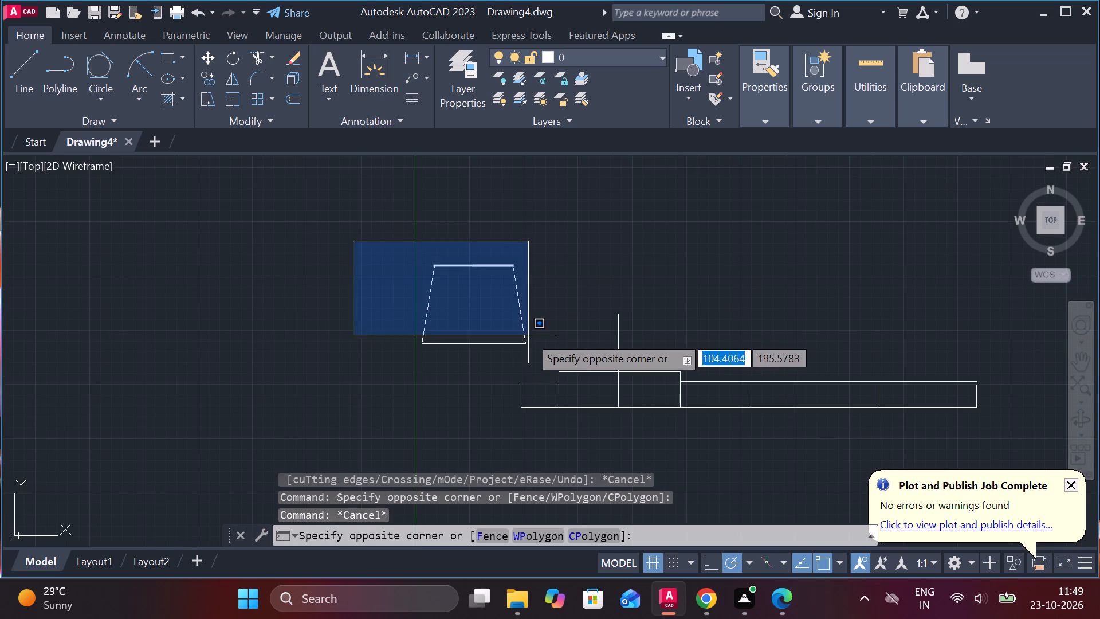
click(538, 356)
key(m)
key(Return)
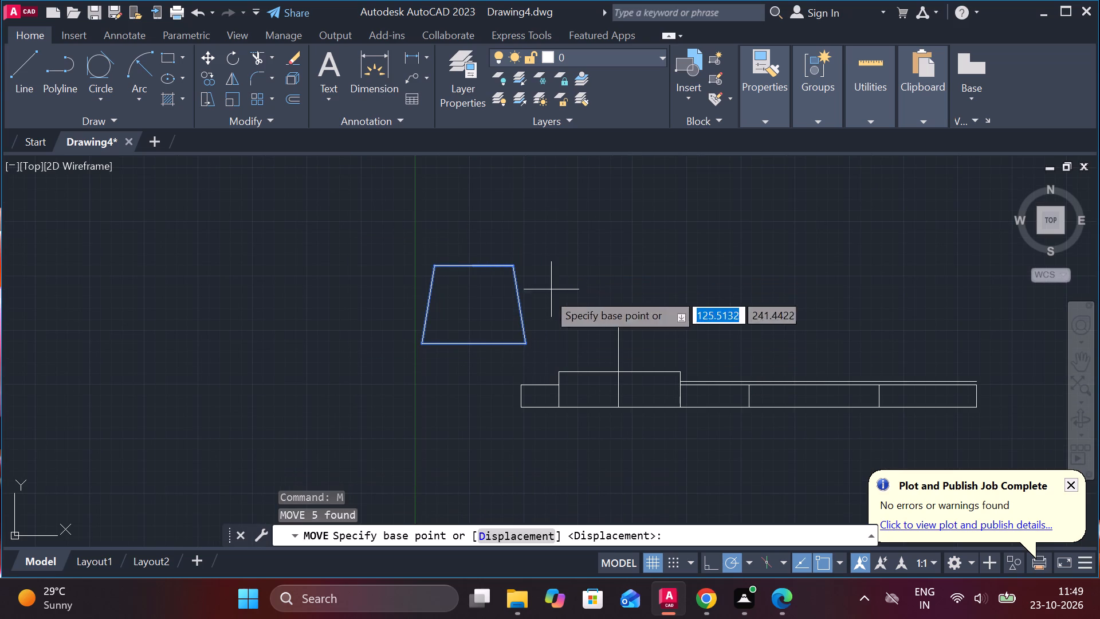
click(470, 344)
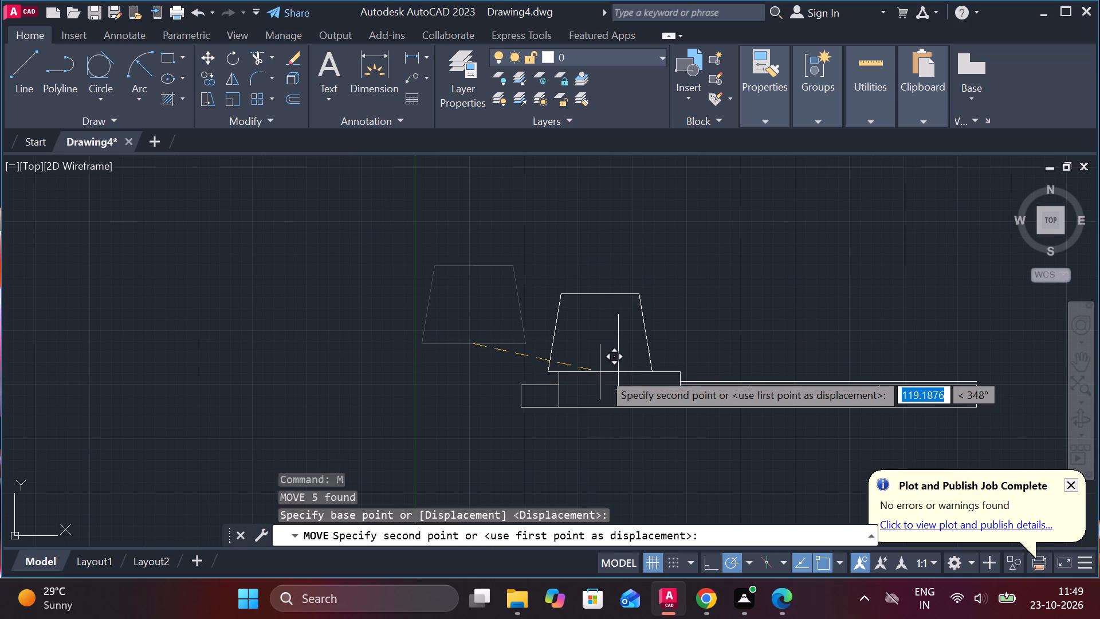
click(616, 370)
Draw a closed 90 by 9 rectangle from lines in the empty space above and left of the trapezoid.
middle_drag(659, 350, 598, 333)
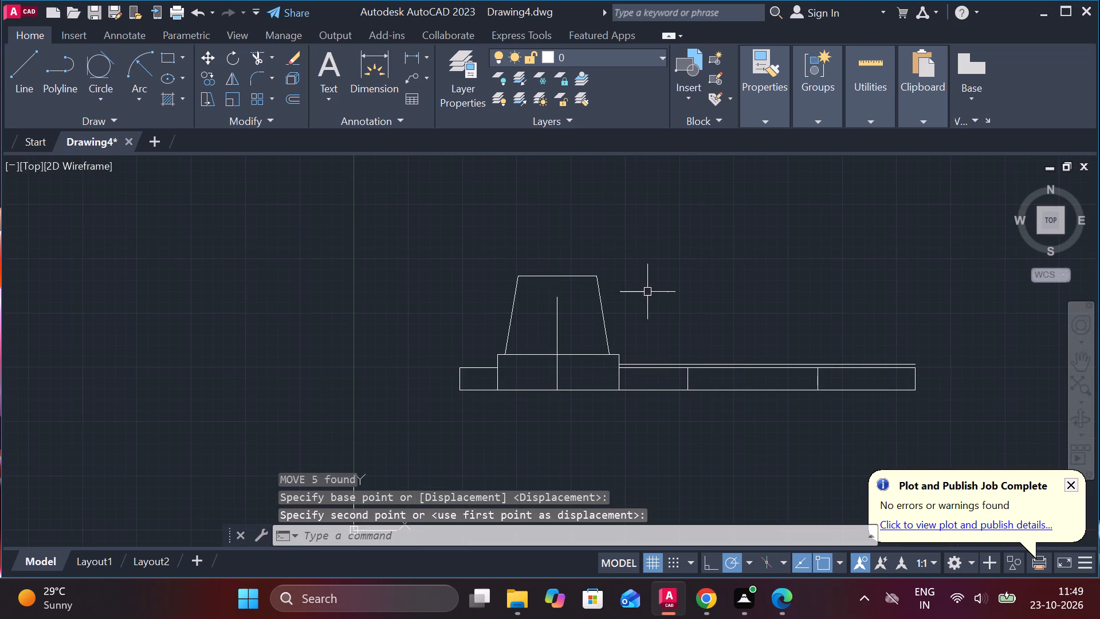
middle_drag(623, 264, 631, 316)
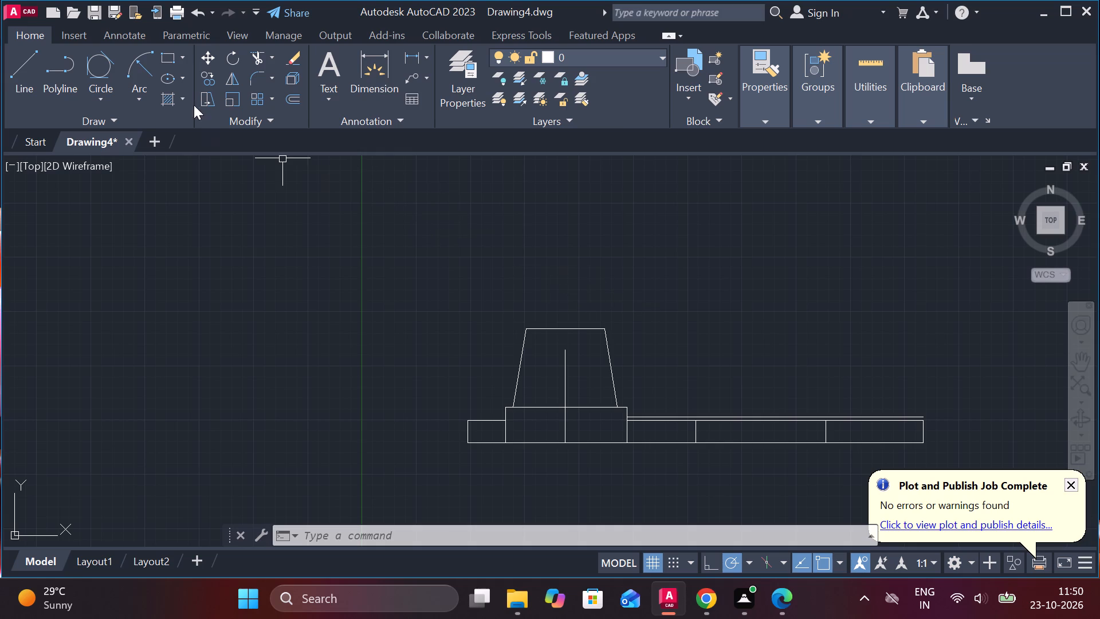
key(l)
key(Return)
click(381, 225)
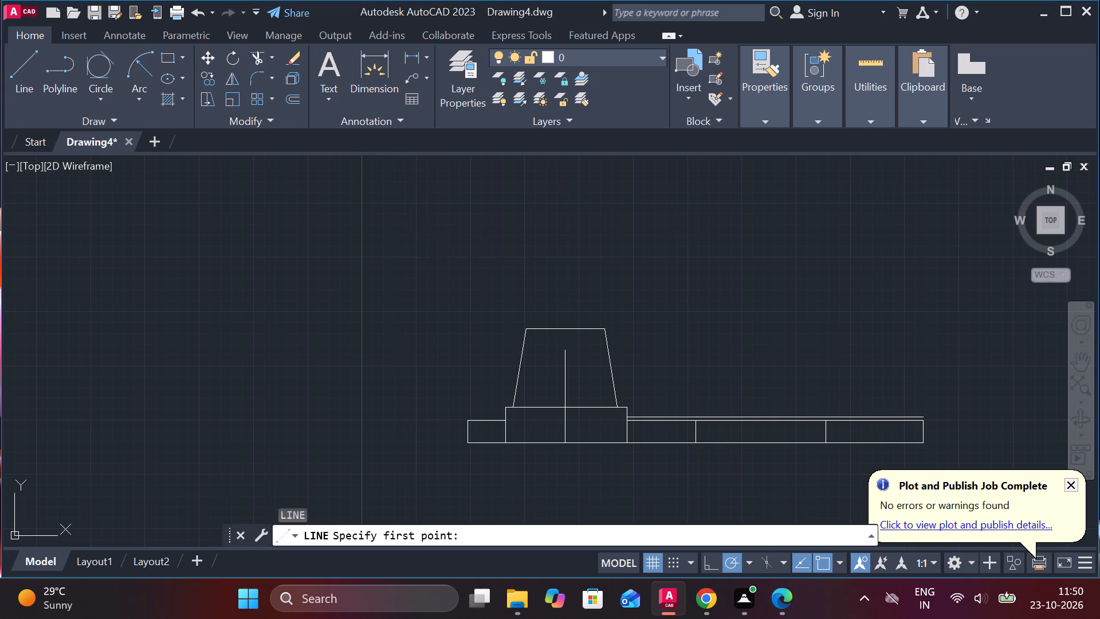
text(90)
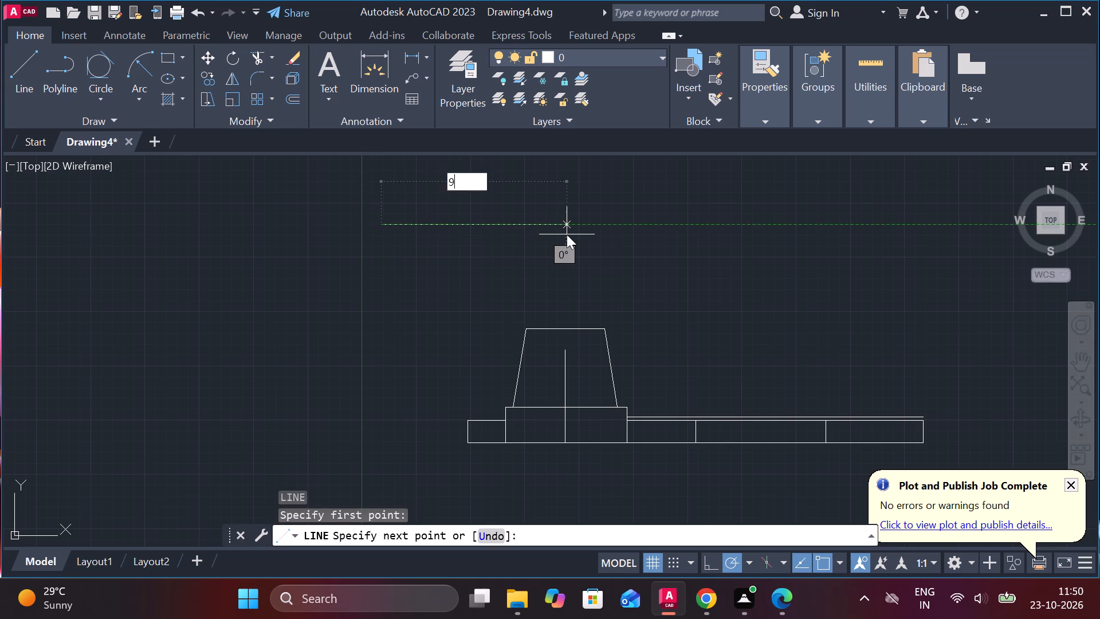
key(Return)
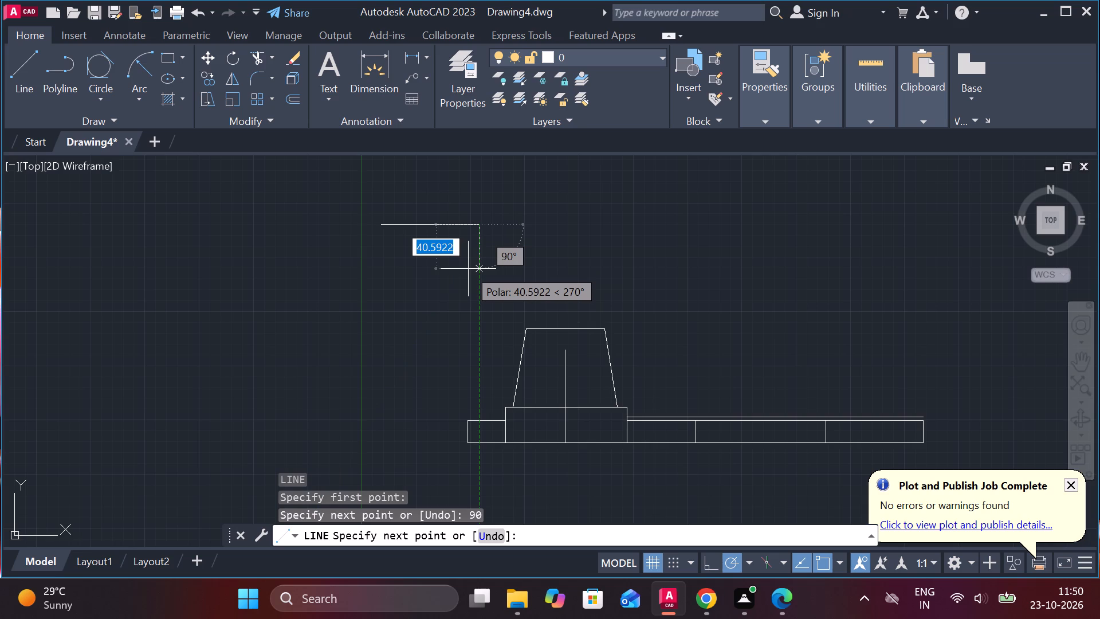
key(9)
key(Return)
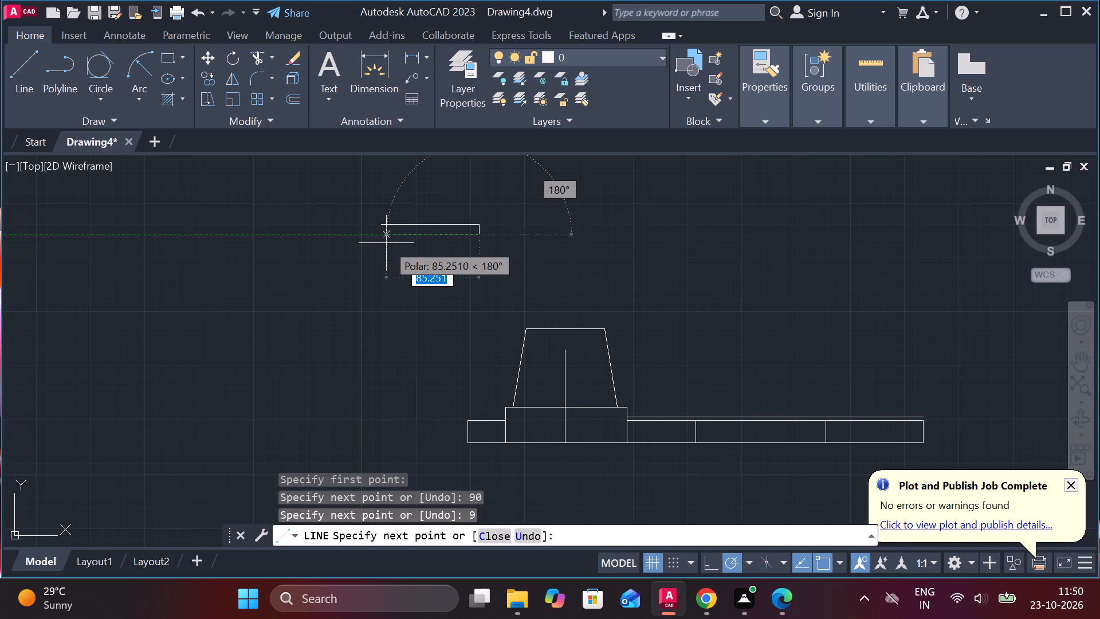
text(90)
key(Return)
click(386, 221)
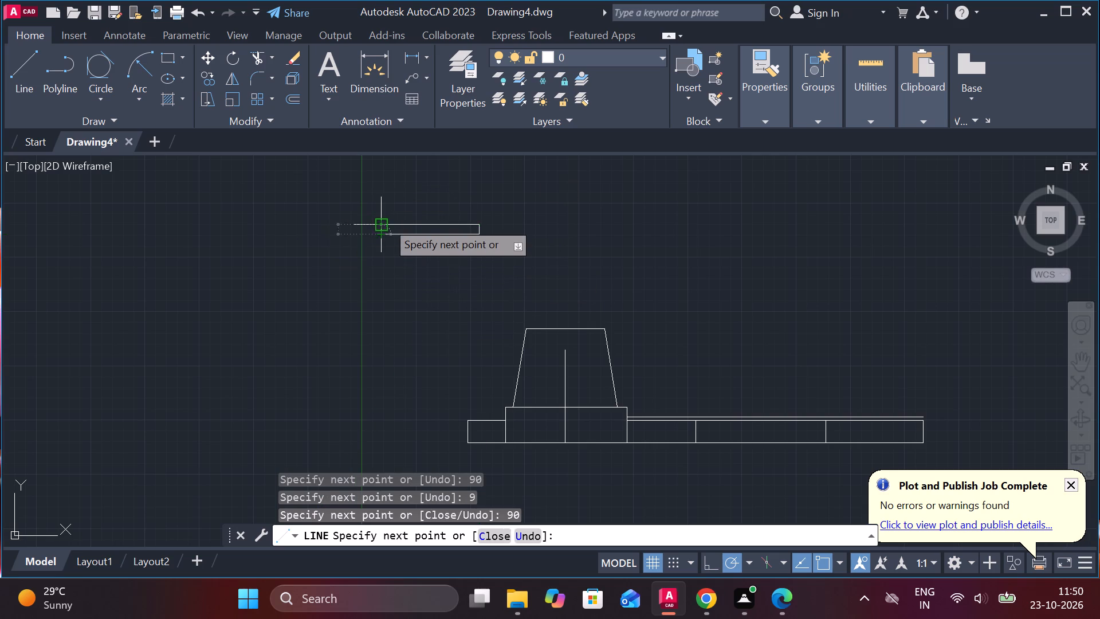
scroll(418, 195, up, 2)
key(Escape)
Draw a circle at each end of the 90 by 9 rectangle, tangent to its upper, end and lower edges.
click(115, 55)
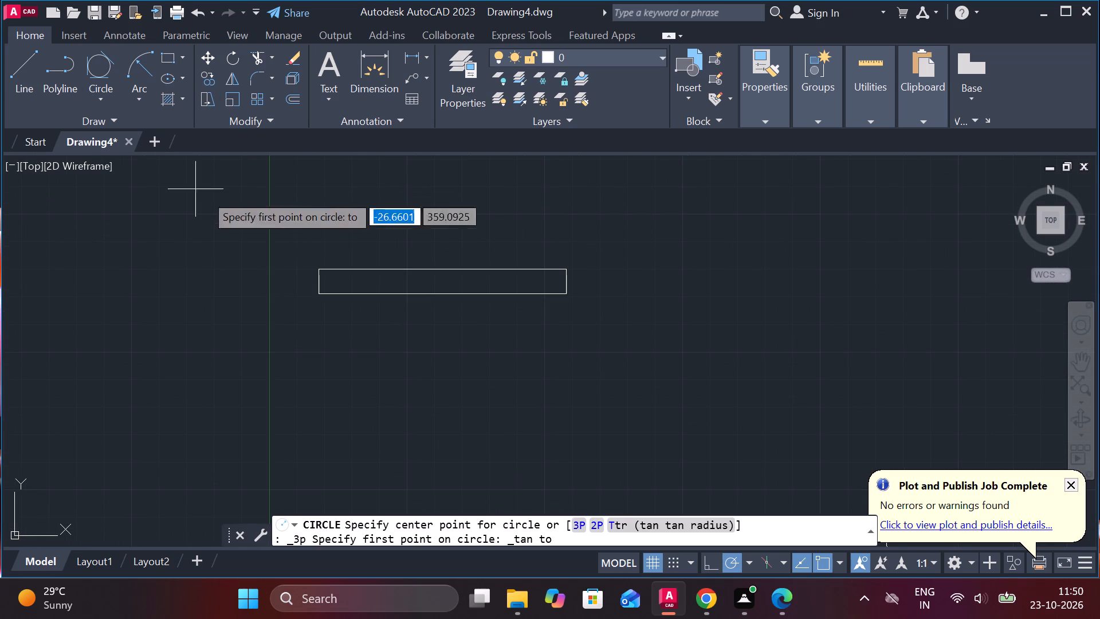
click(337, 272)
click(316, 281)
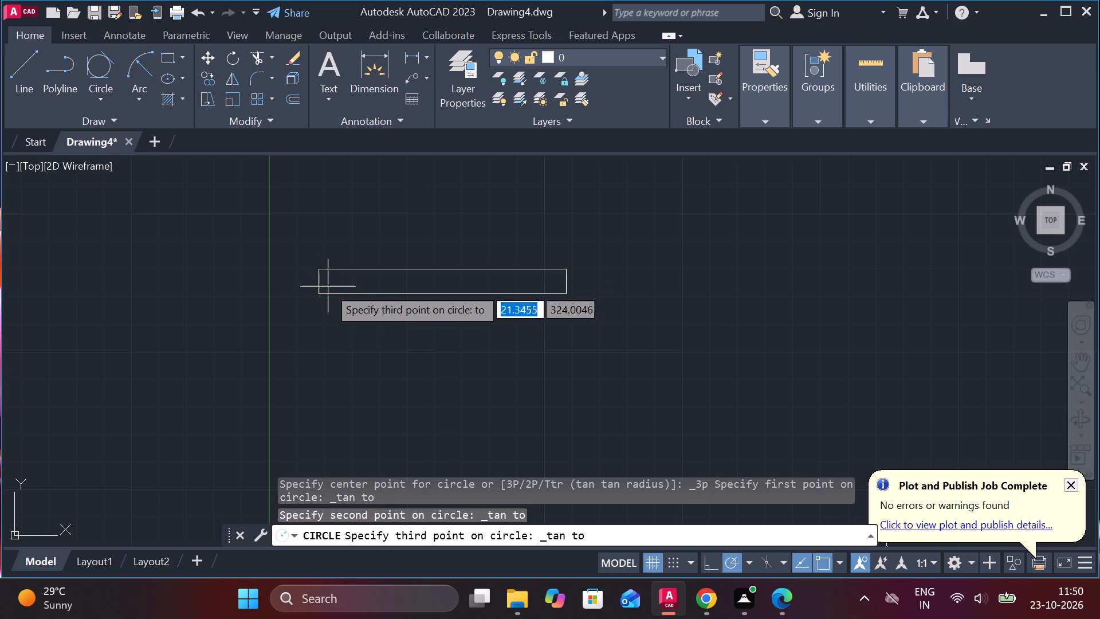
click(333, 291)
click(91, 73)
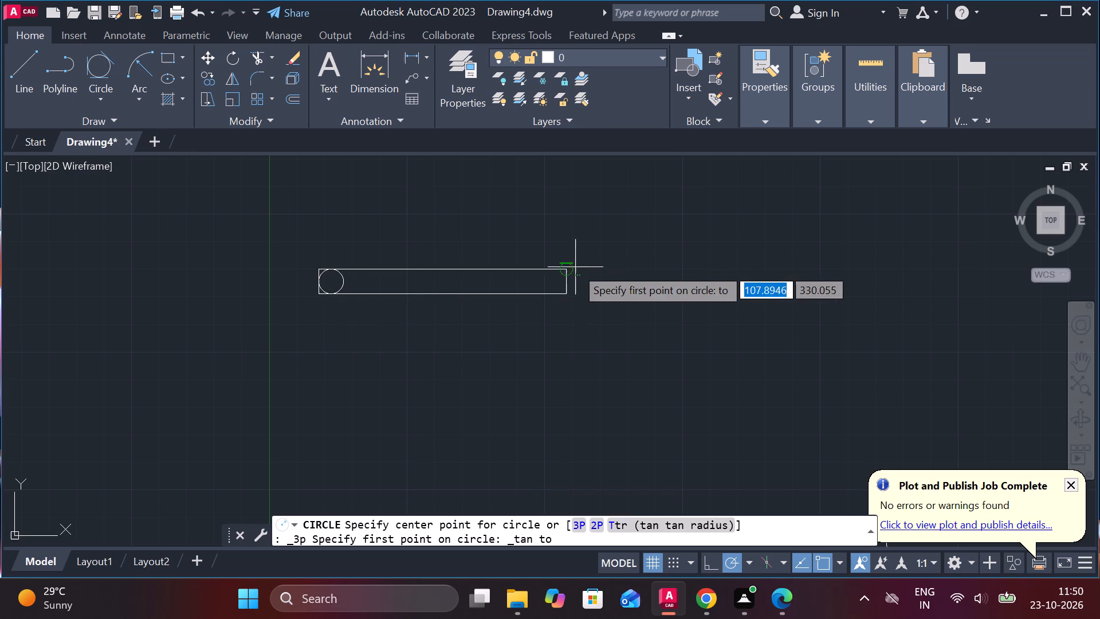
click(544, 273)
click(562, 279)
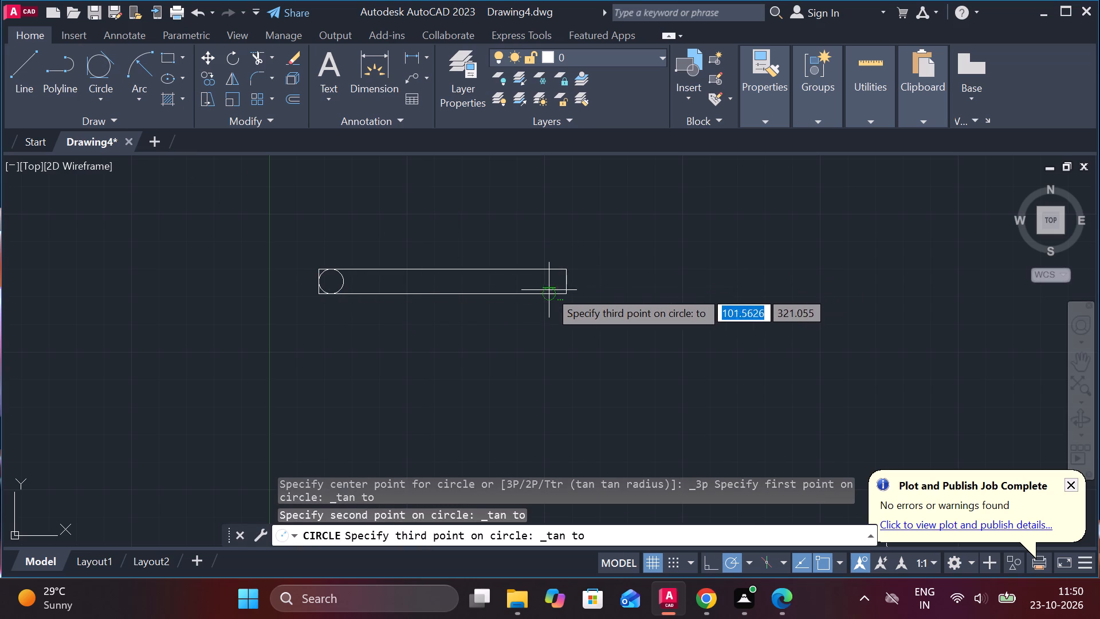
click(549, 290)
Trim away the inner halves of both end circles inside the 90 by 9 rectangle.
text(TR)
key(space)
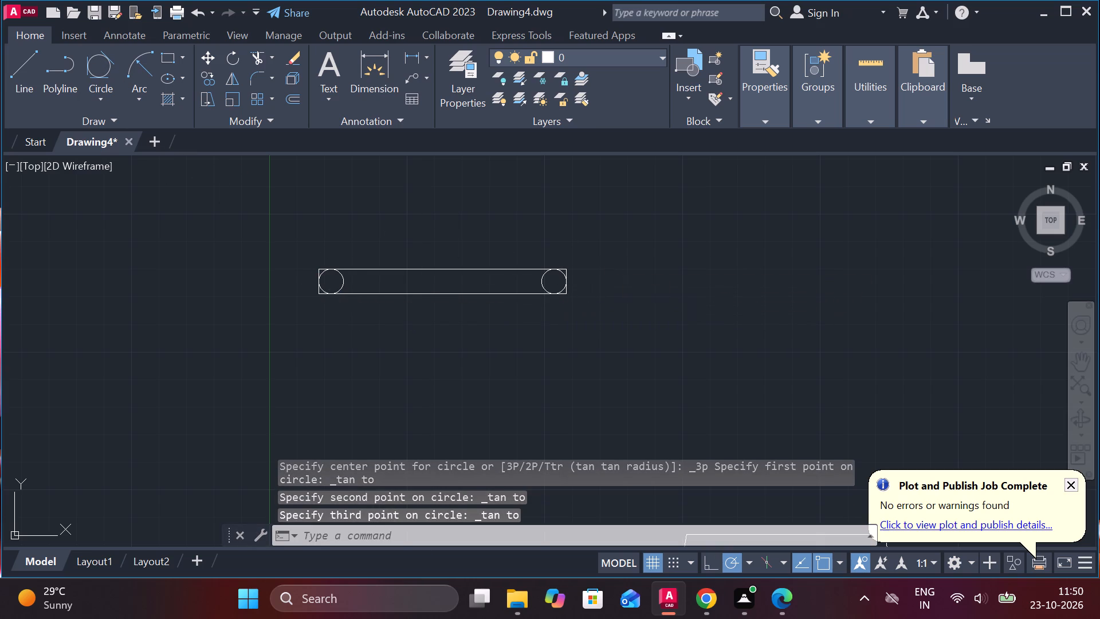
click(345, 284)
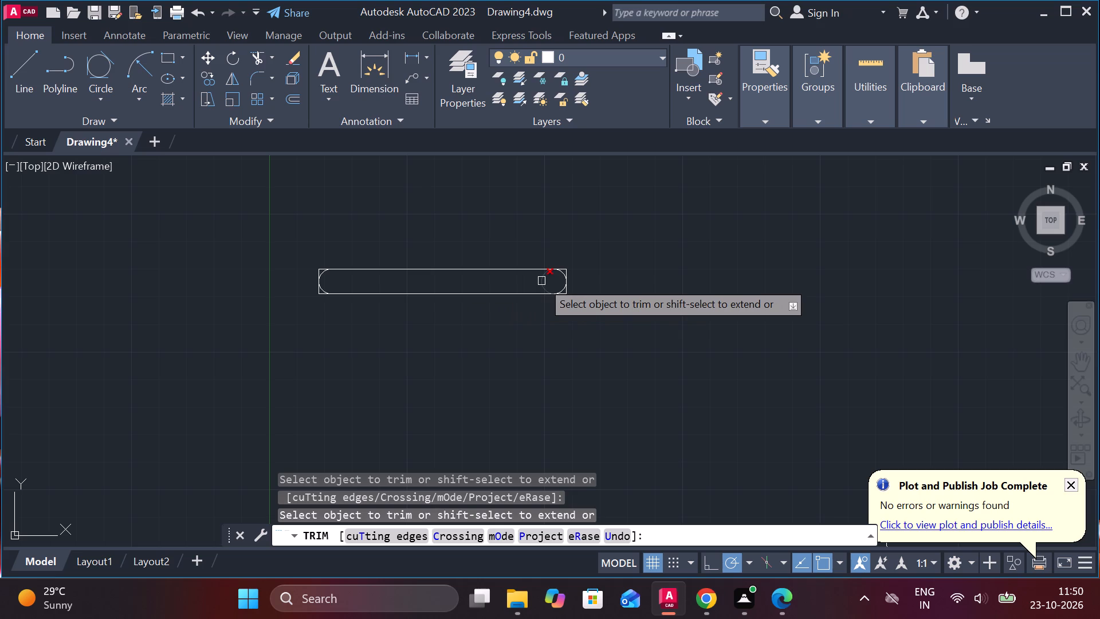
click(541, 281)
Trim the square corners outside the arc at the right end of the 90 by 9 rectangle.
scroll(584, 276, up, 2)
click(535, 257)
click(531, 256)
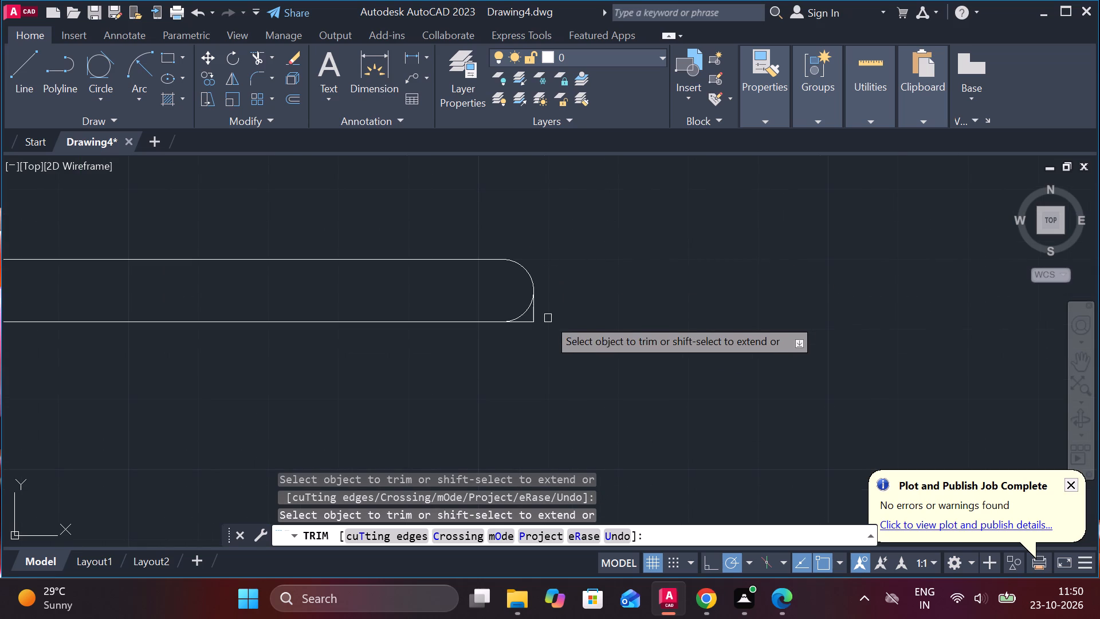
click(541, 320)
click(527, 326)
click(533, 321)
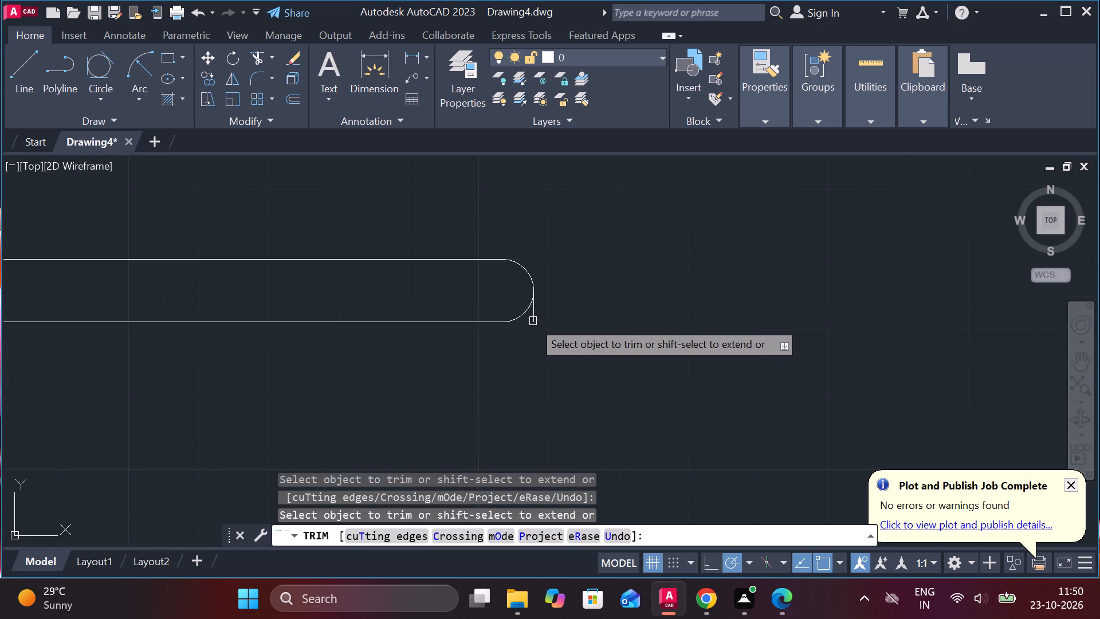
click(533, 320)
Trim the square corners outside the arc at the left end of the 90 by 9 rectangle.
scroll(604, 344, down, 2)
scroll(344, 304, up, 3)
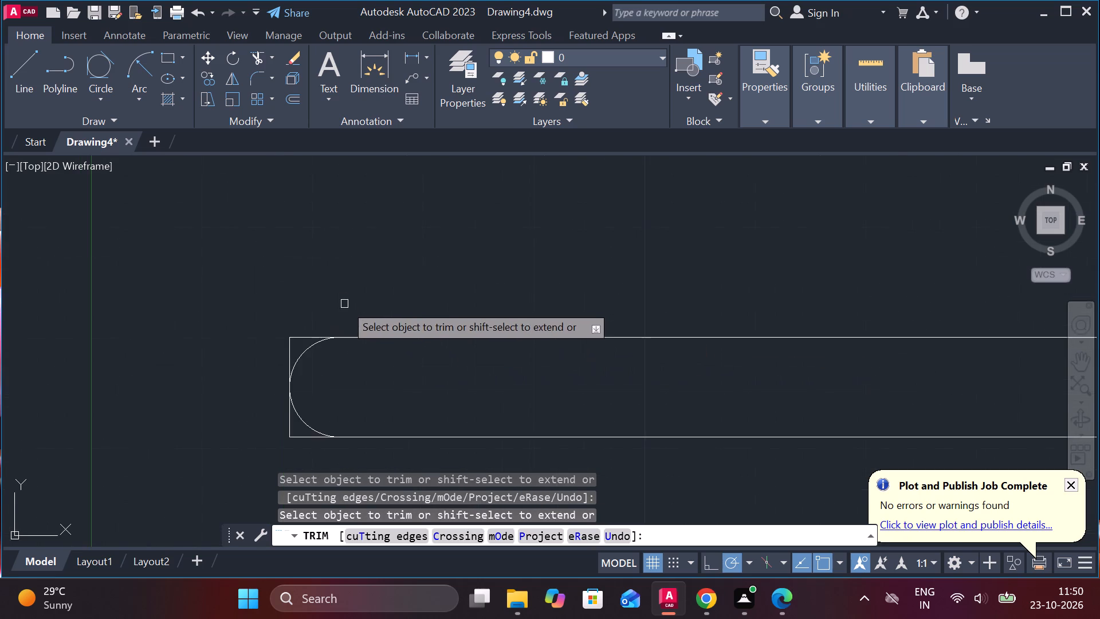
middle_drag(345, 304, 466, 263)
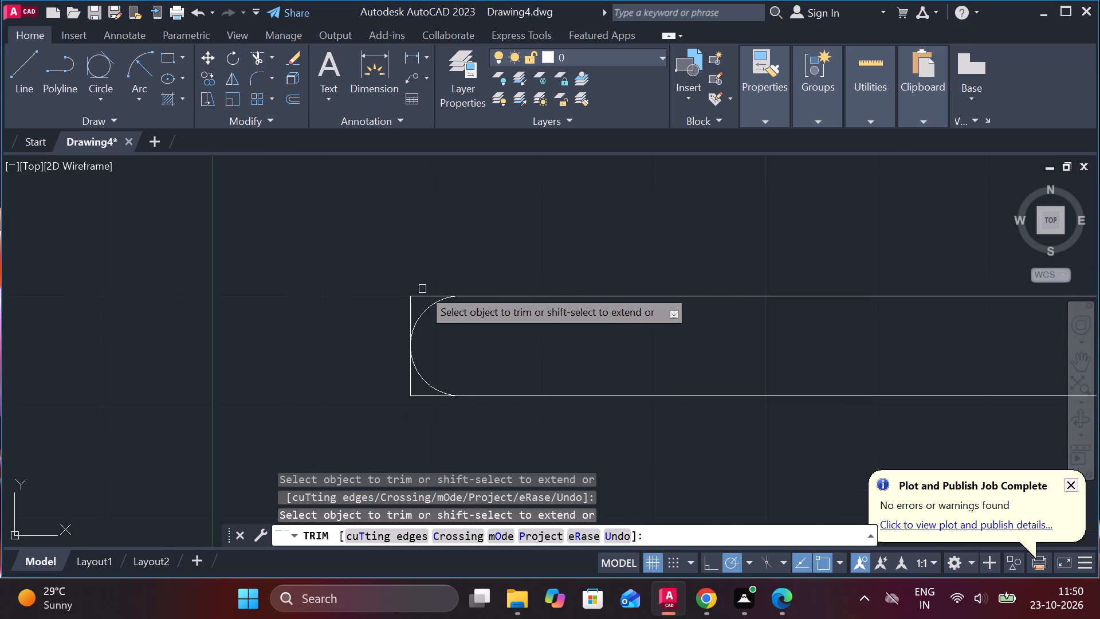
click(418, 297)
click(408, 297)
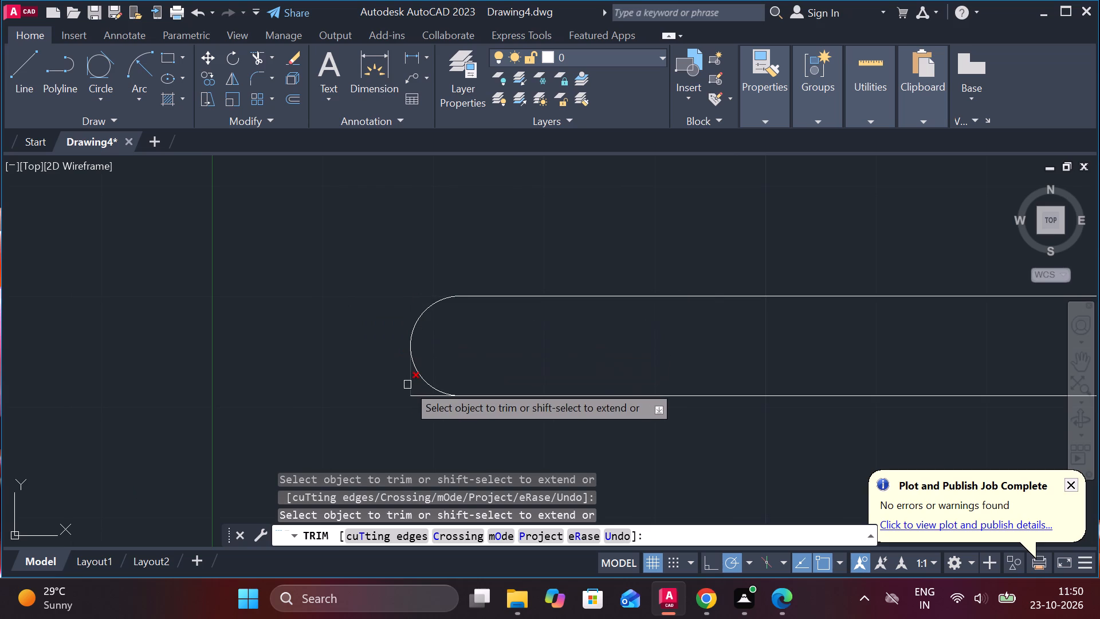
click(407, 385)
click(424, 399)
scroll(424, 399, down, 3)
middle_drag(541, 413, 522, 358)
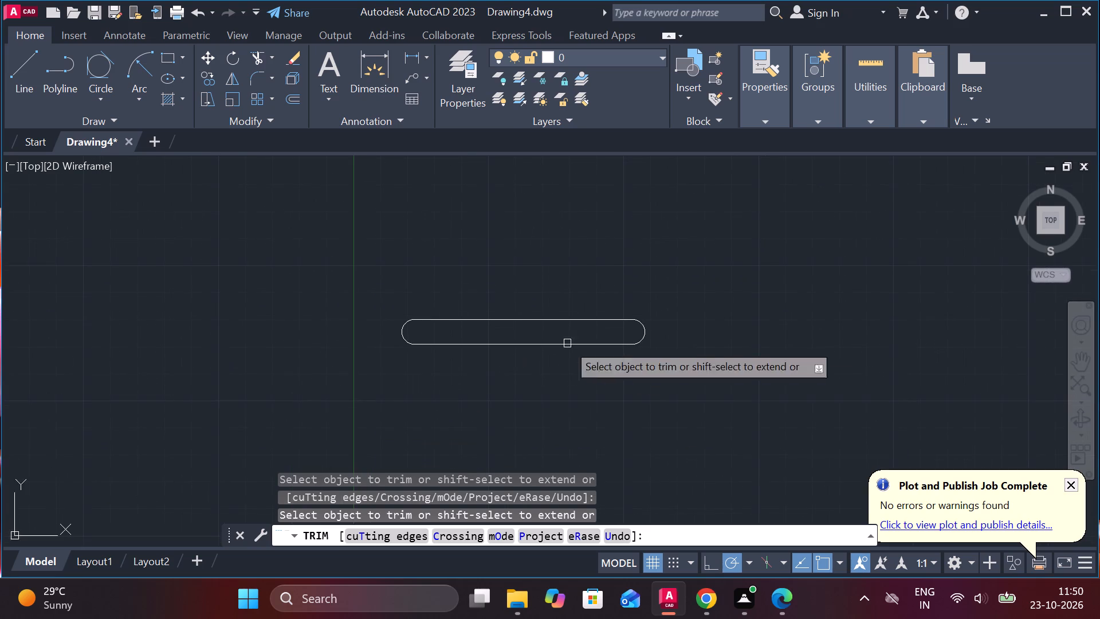
scroll(657, 355, down, 1)
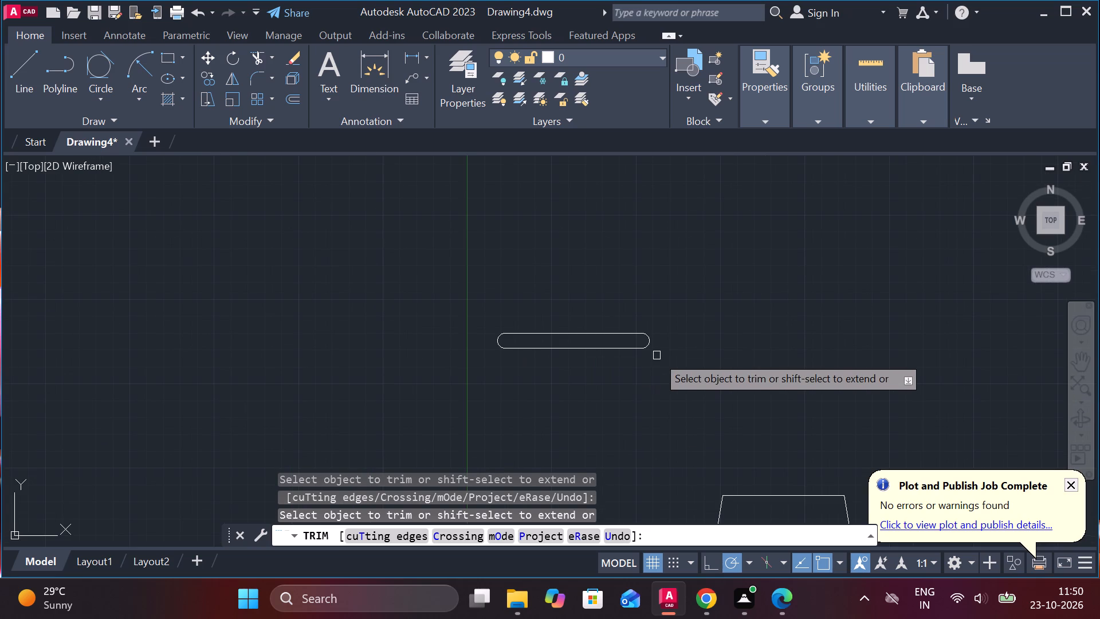
key(Escape)
Move the round-ended 90 by 9 shape by its lower edge's midpoint onto the midpoint of the trapezoid's upper edge.
drag(425, 300, 430, 300)
click(727, 395)
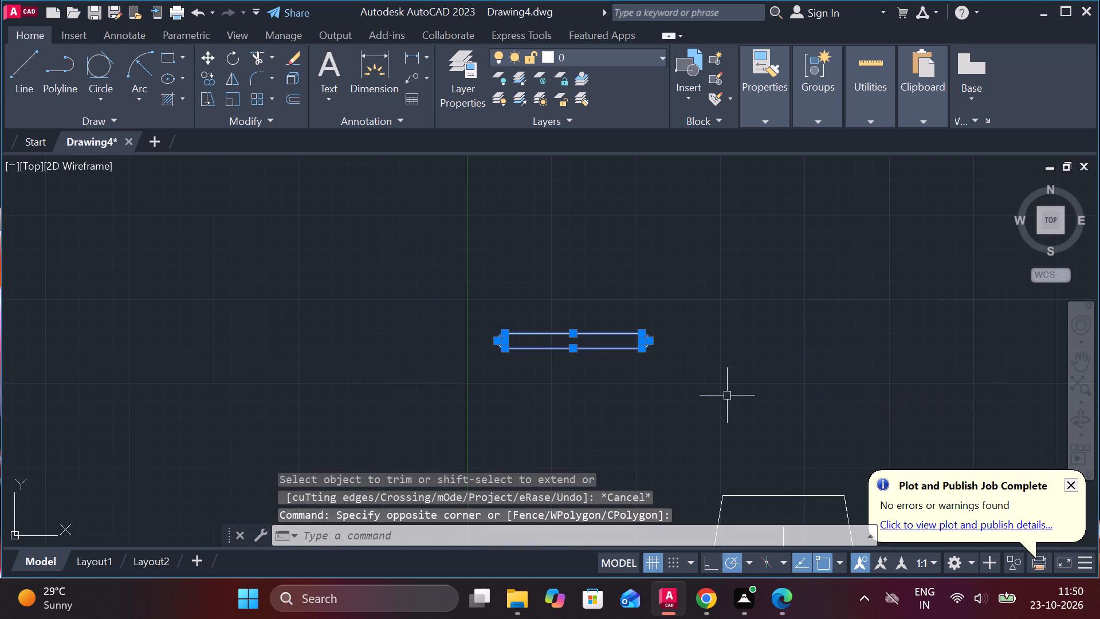
key(m)
key(Return)
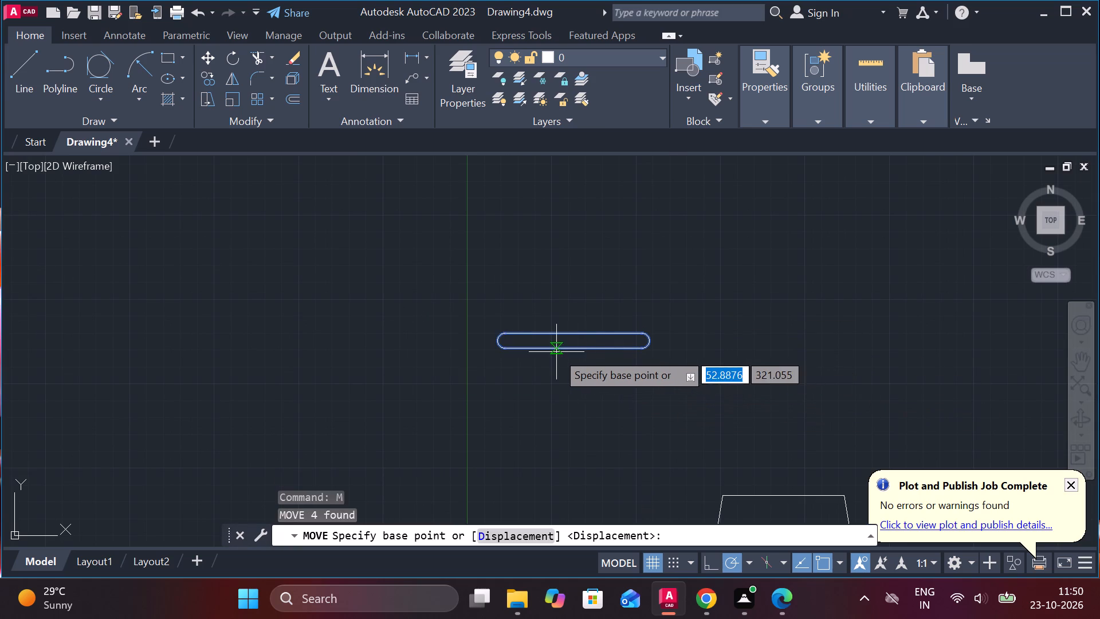
click(570, 347)
scroll(645, 354, down, 2)
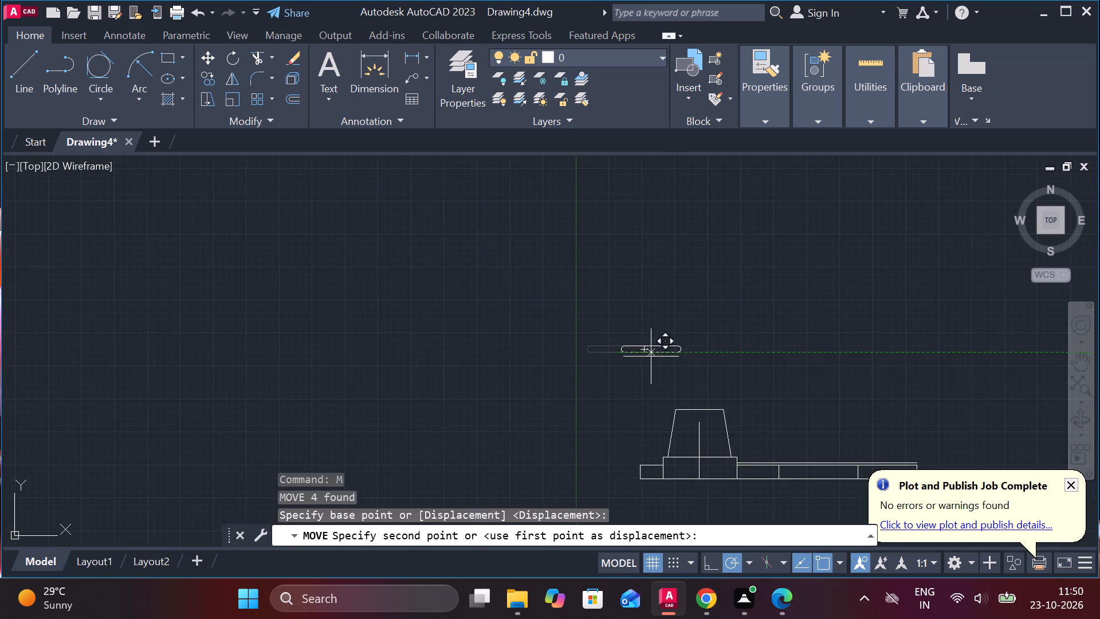
middle_drag(660, 359, 517, 263)
scroll(618, 351, up, 3)
middle_drag(484, 246, 644, 297)
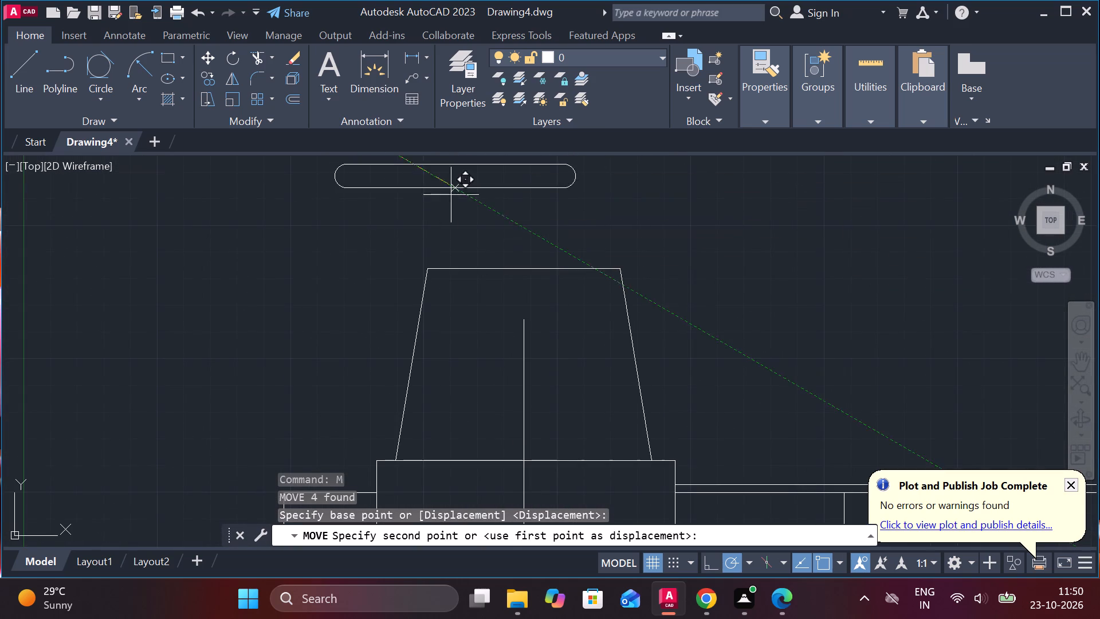
click(521, 267)
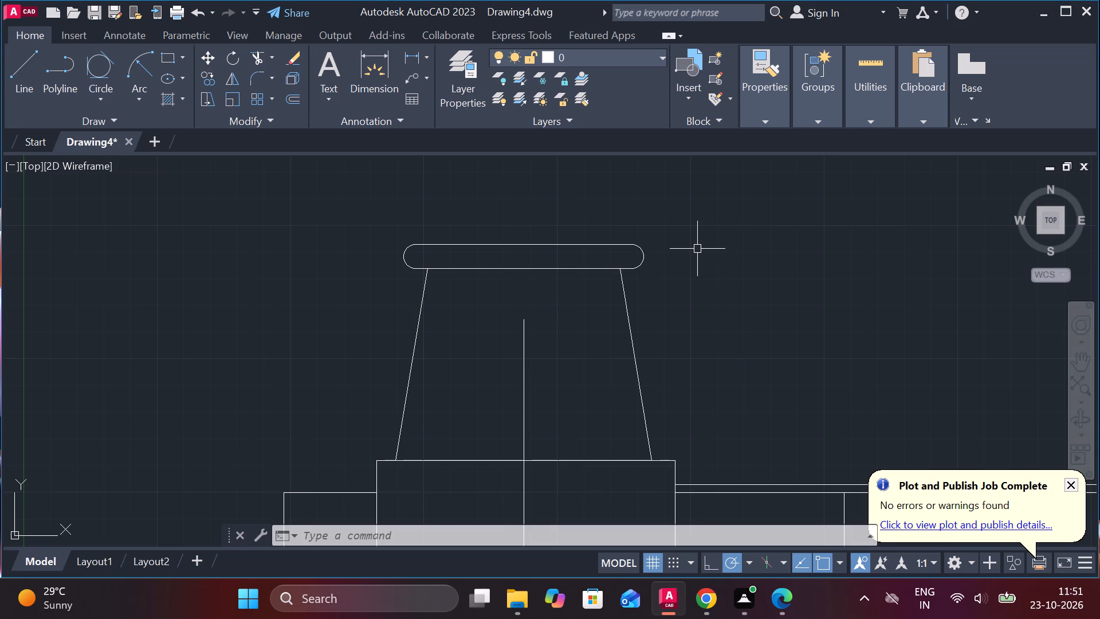
Draw an 84 by 9 rectangle from lines in the empty area above the round-ended 90 by 9 shape.
middle_drag(696, 250, 699, 302)
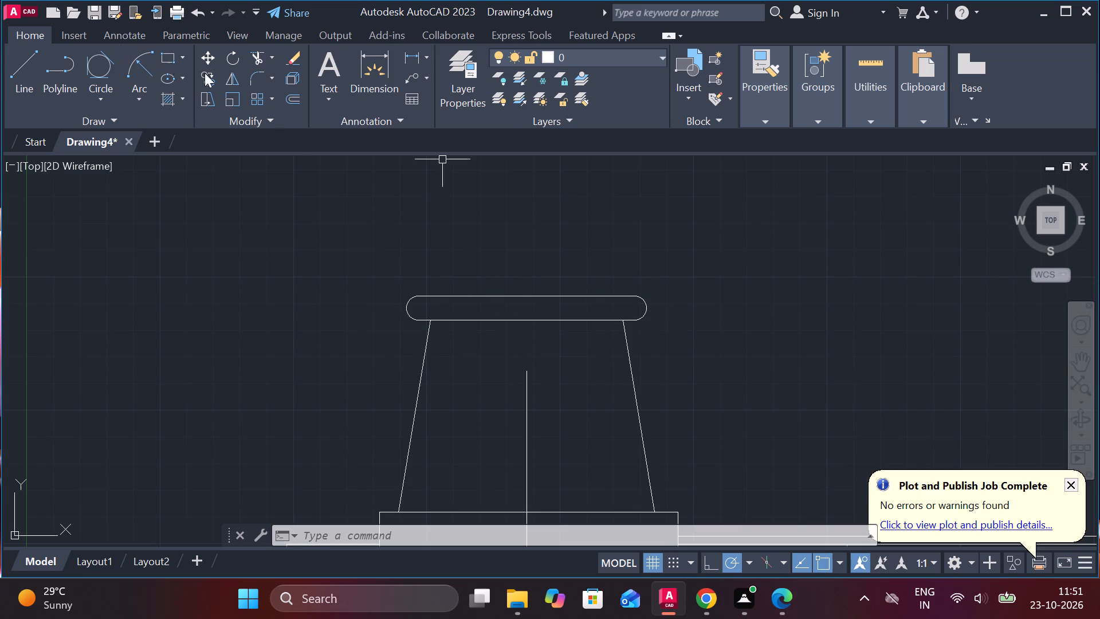
key(l)
key(Return)
middle_drag(340, 217, 419, 274)
click(285, 203)
key(8)
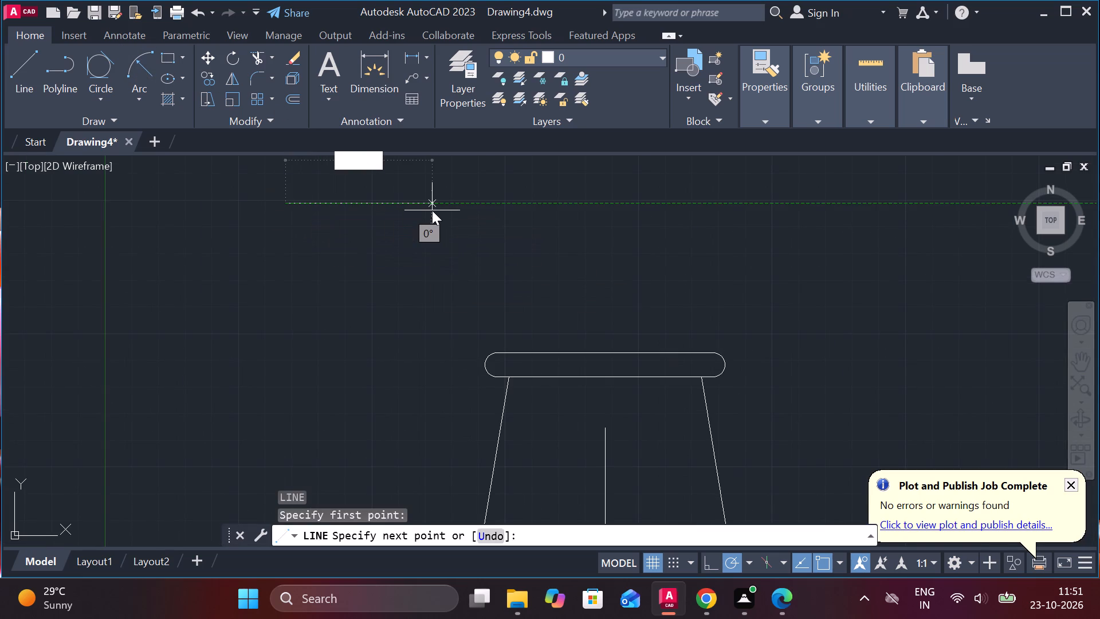
key(4)
key(Return)
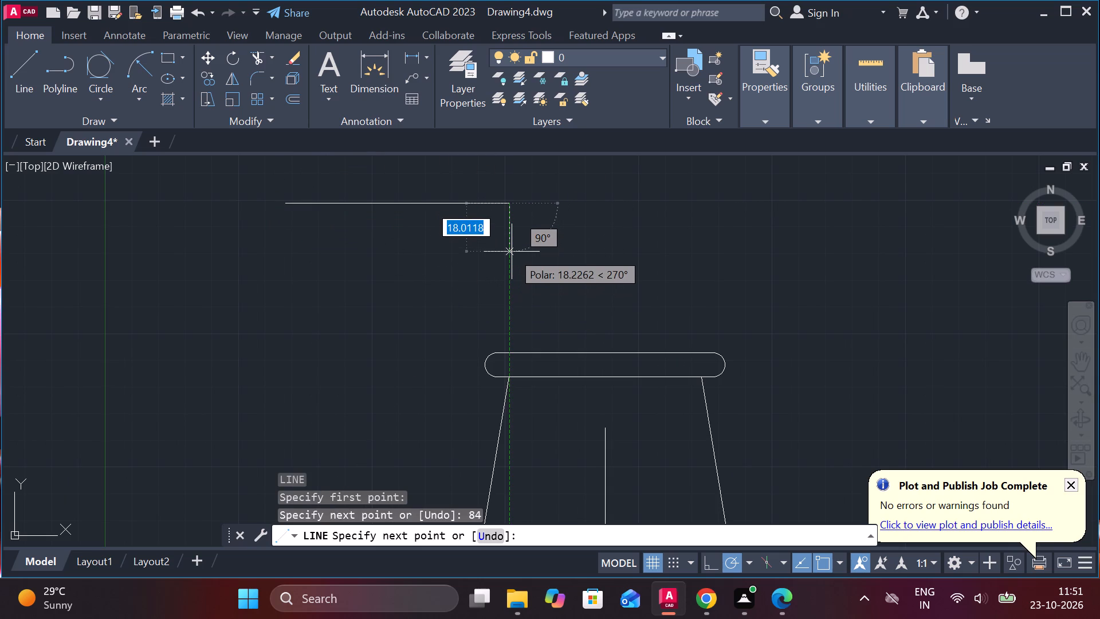
key(9)
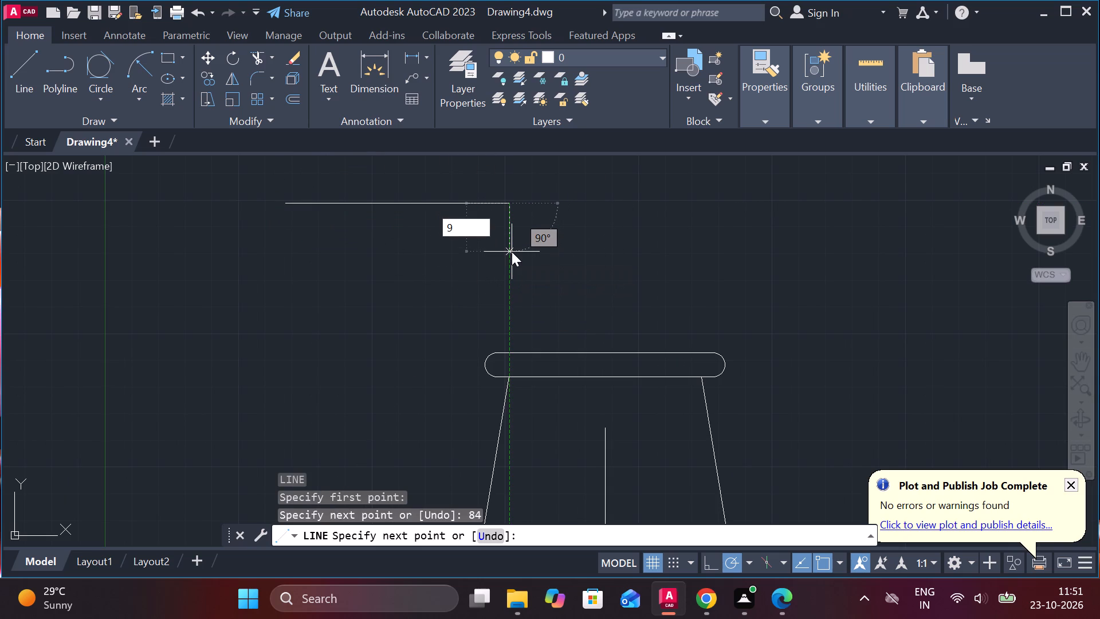
key(Return)
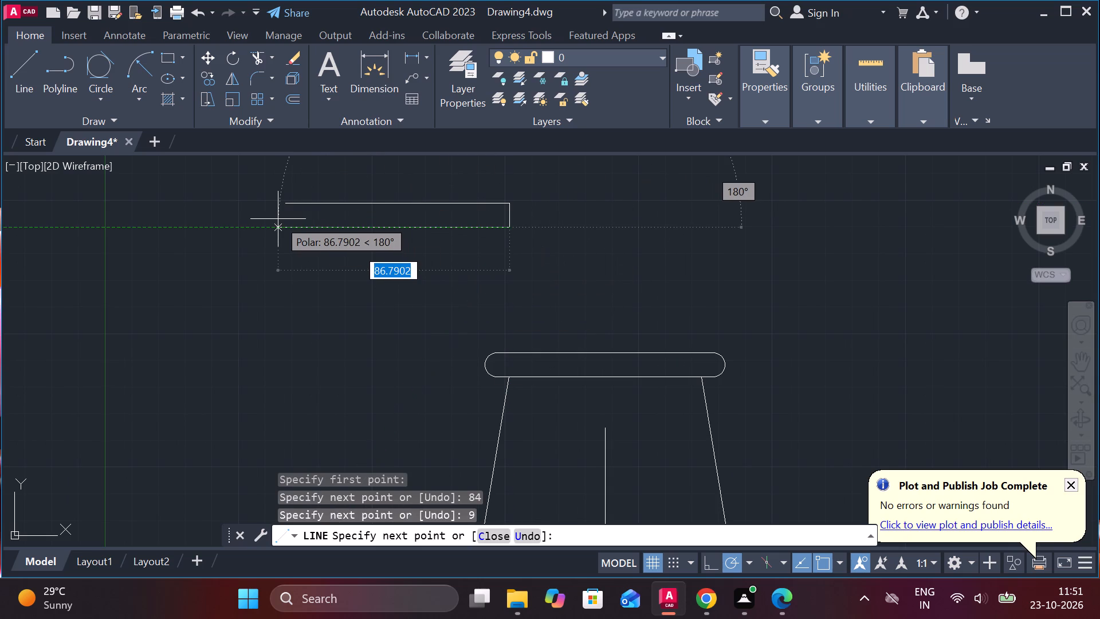
key(8)
key(4)
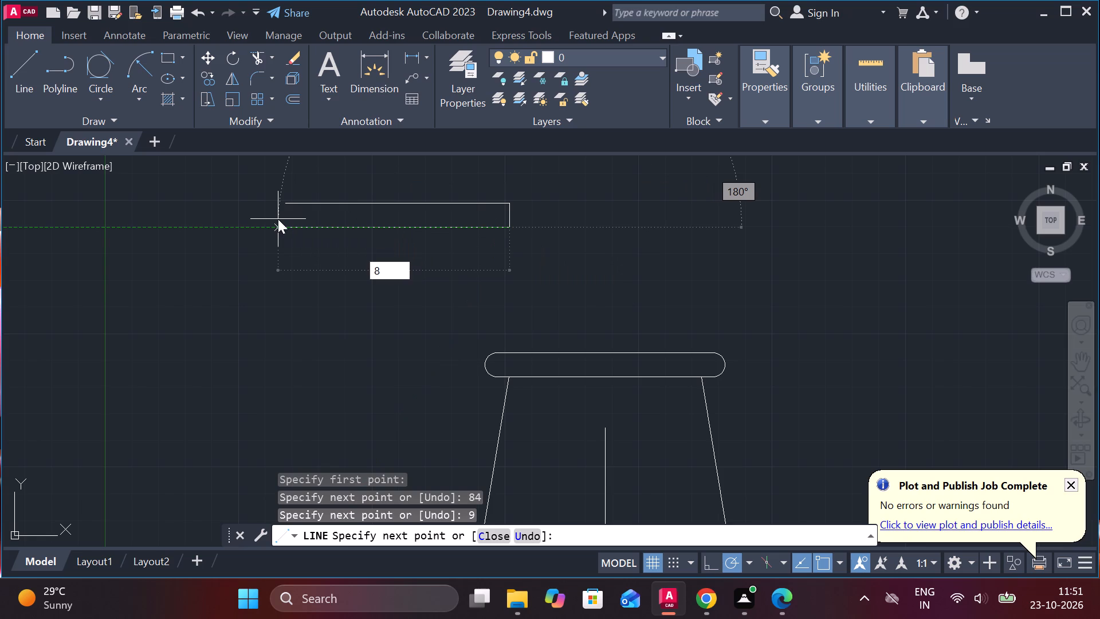
key(Return)
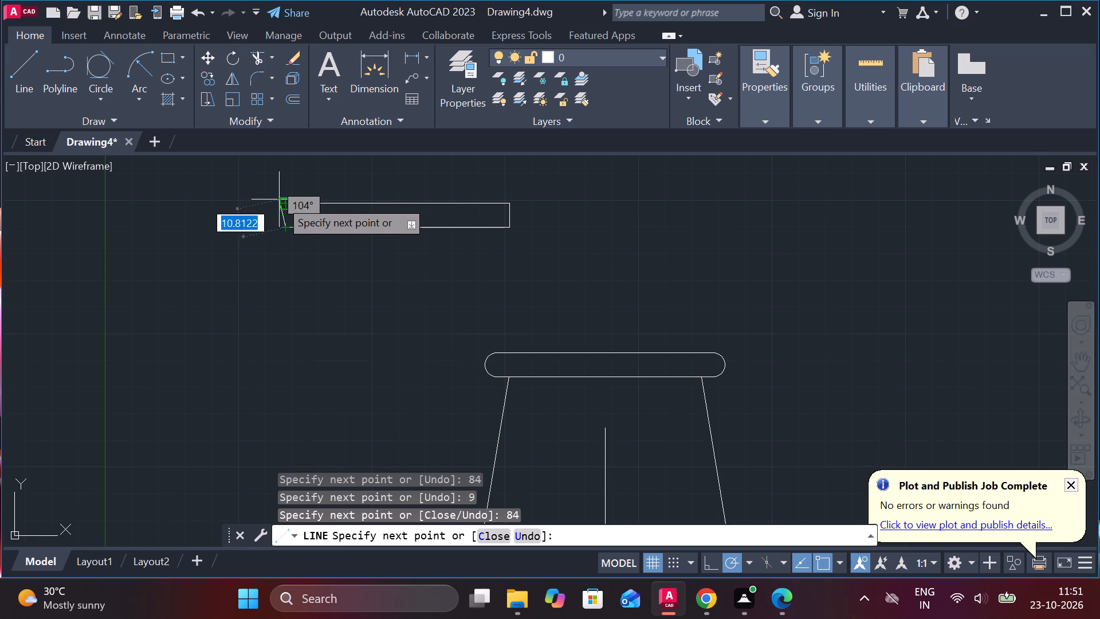
click(286, 199)
key(Escape)
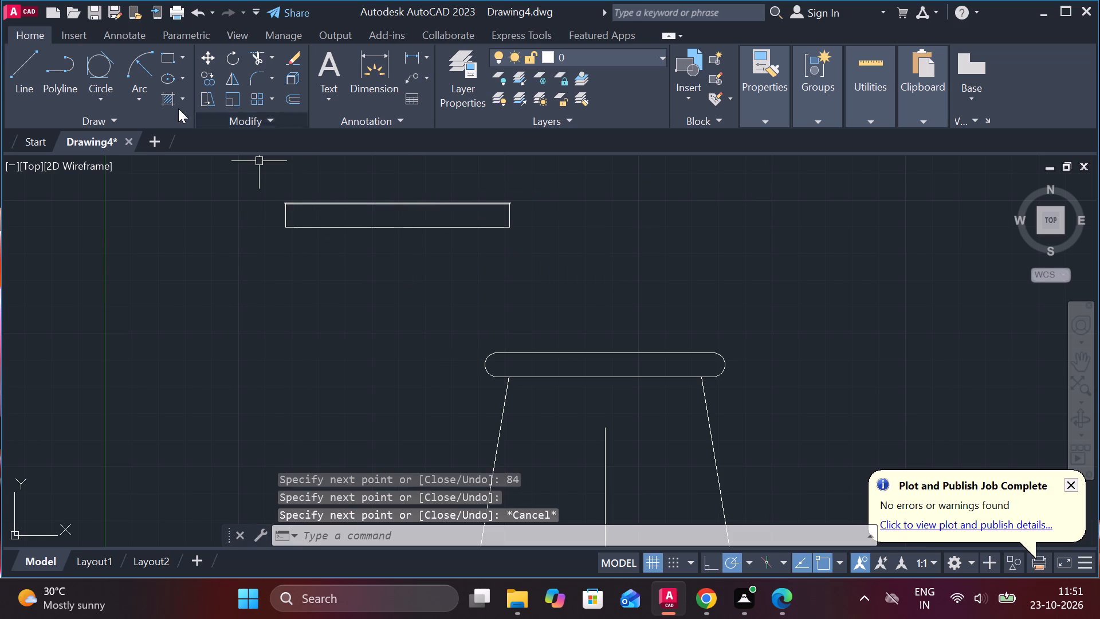
Draw a circle inside each end of the 84 by 9 rectangle, tangent to its three adjoining sides.
click(96, 76)
scroll(127, 169, up, 1)
middle_drag(159, 177, 320, 221)
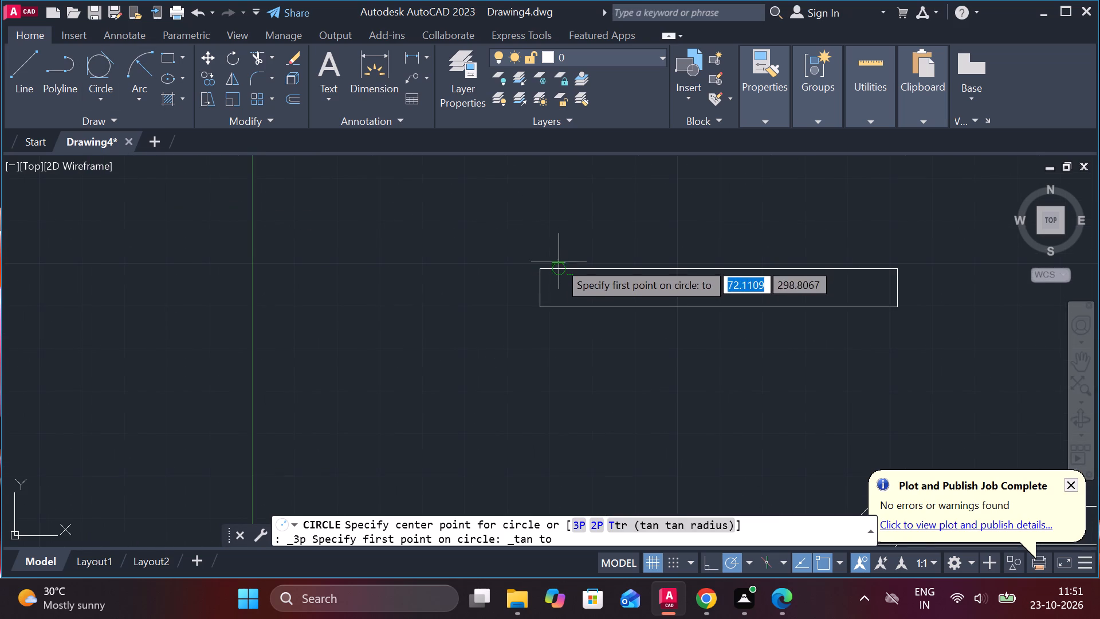
click(559, 264)
click(541, 278)
click(560, 300)
middle_drag(579, 336, 577, 336)
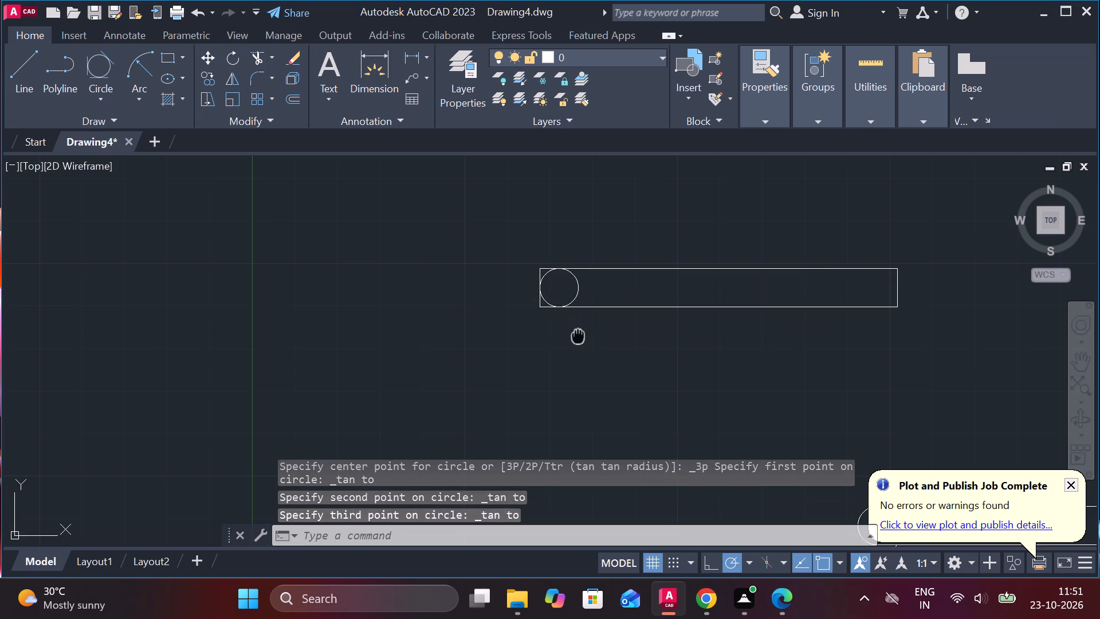
middle_drag(577, 336, 420, 303)
click(93, 61)
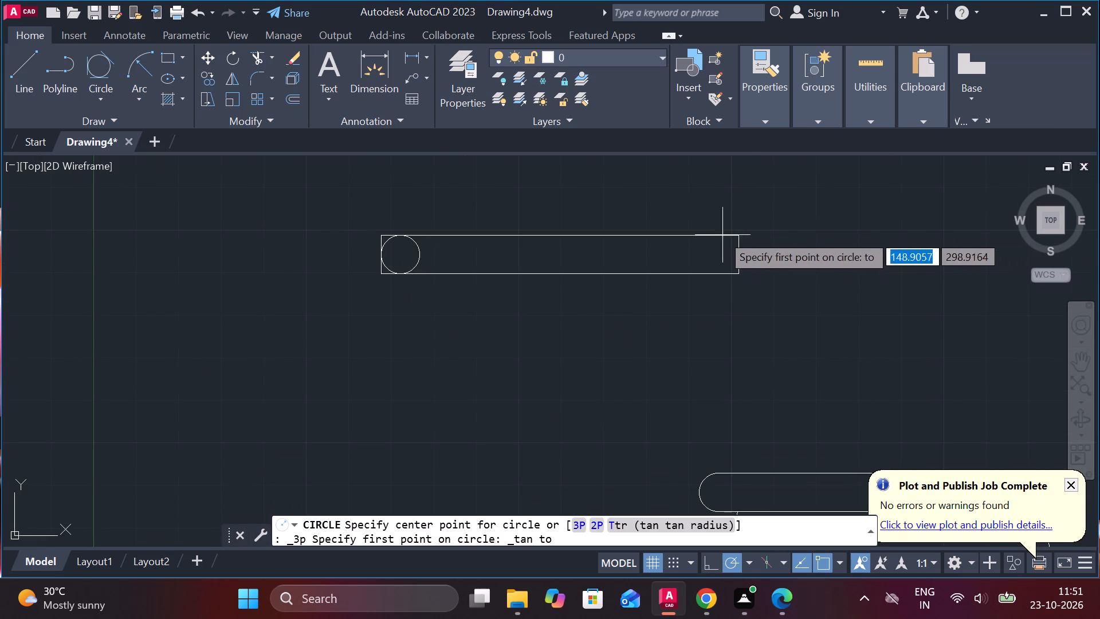
double_click(711, 230)
click(745, 248)
click(726, 277)
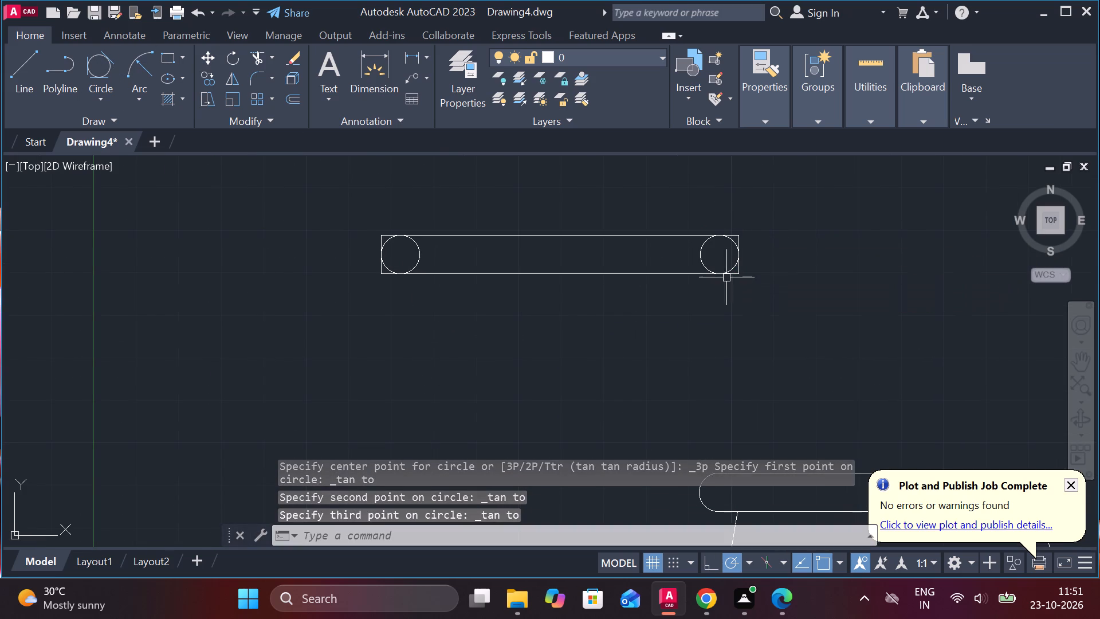
key(Escape)
Trim the right end of the 84 by 9 rectangle to a round end, removing the circle's inner half and the square corners.
text(TR)
key(space)
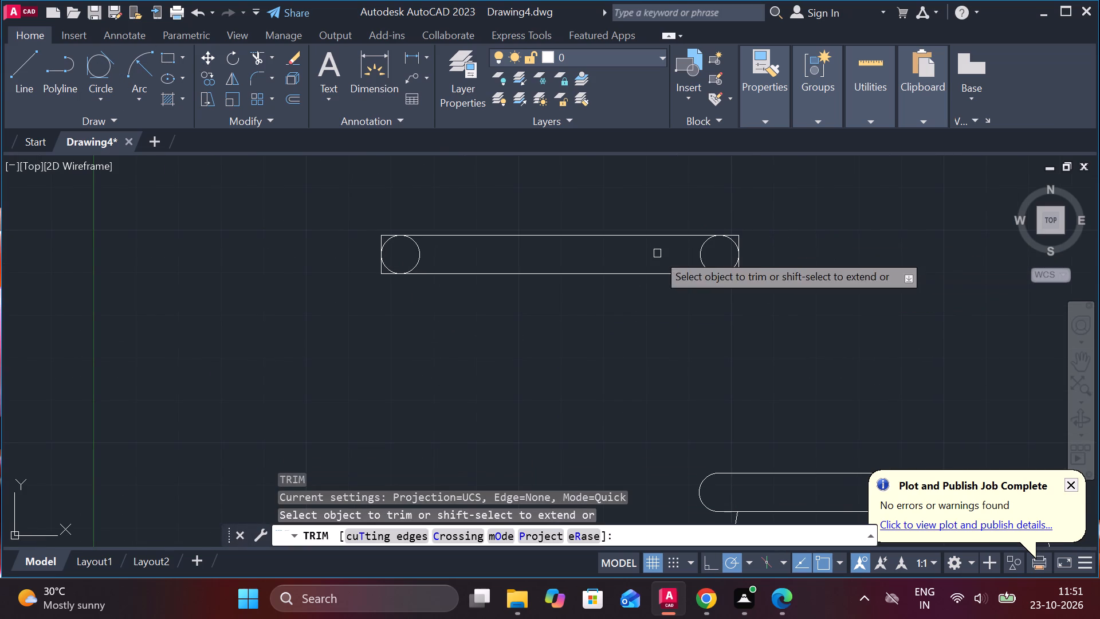
click(702, 254)
click(737, 233)
click(740, 234)
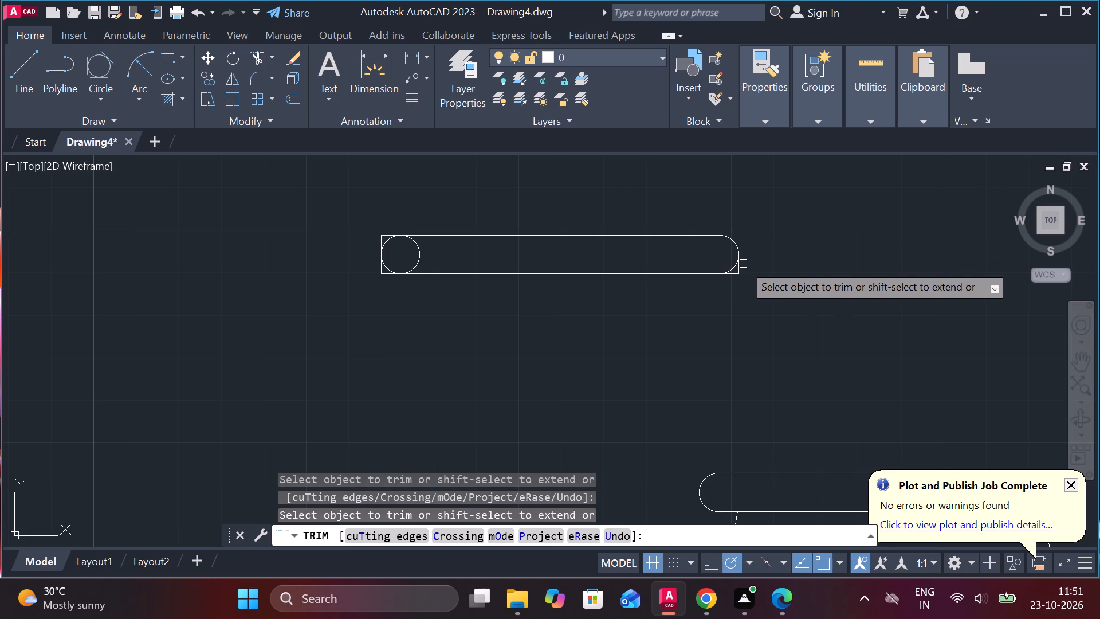
click(742, 264)
key(ctrl+z)
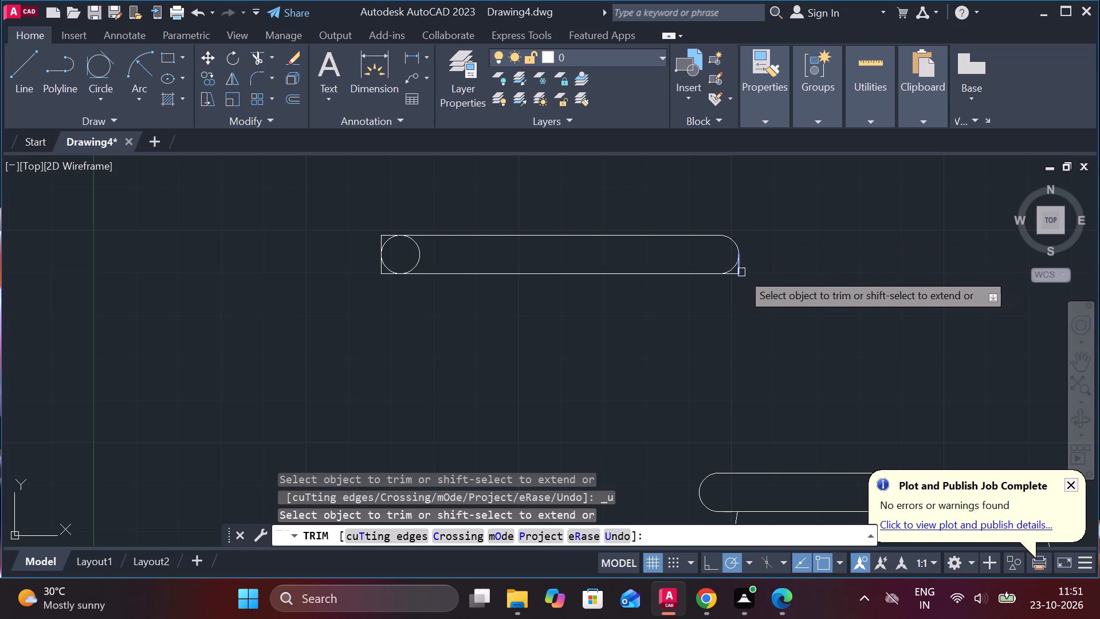
double_click(740, 271)
click(743, 268)
click(740, 273)
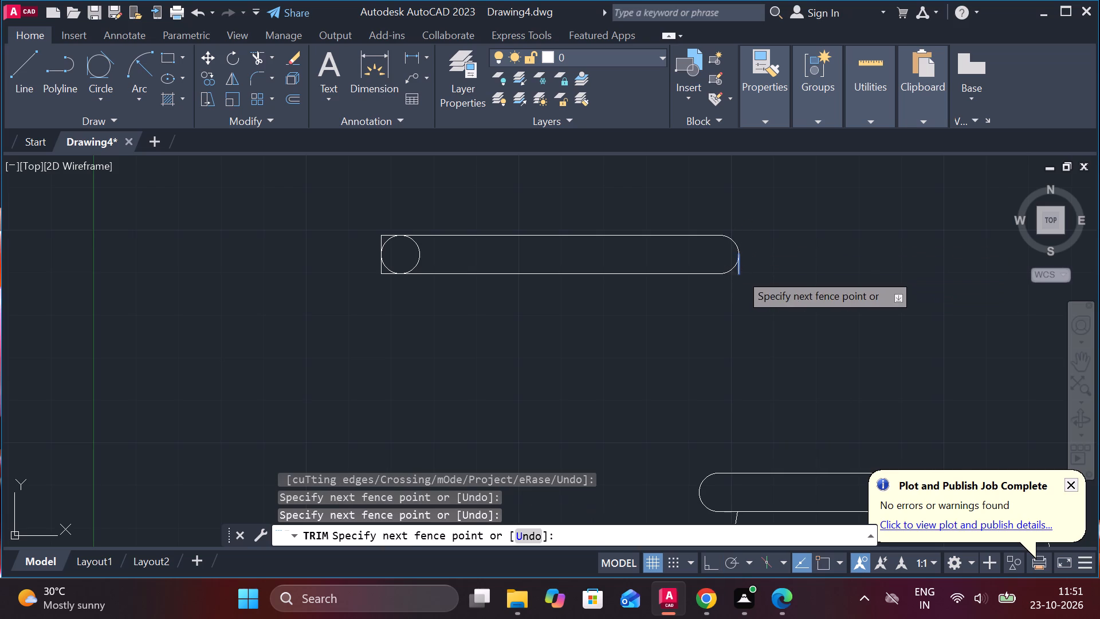
scroll(745, 274, up, 2)
click(724, 260)
scroll(749, 264, down, 2)
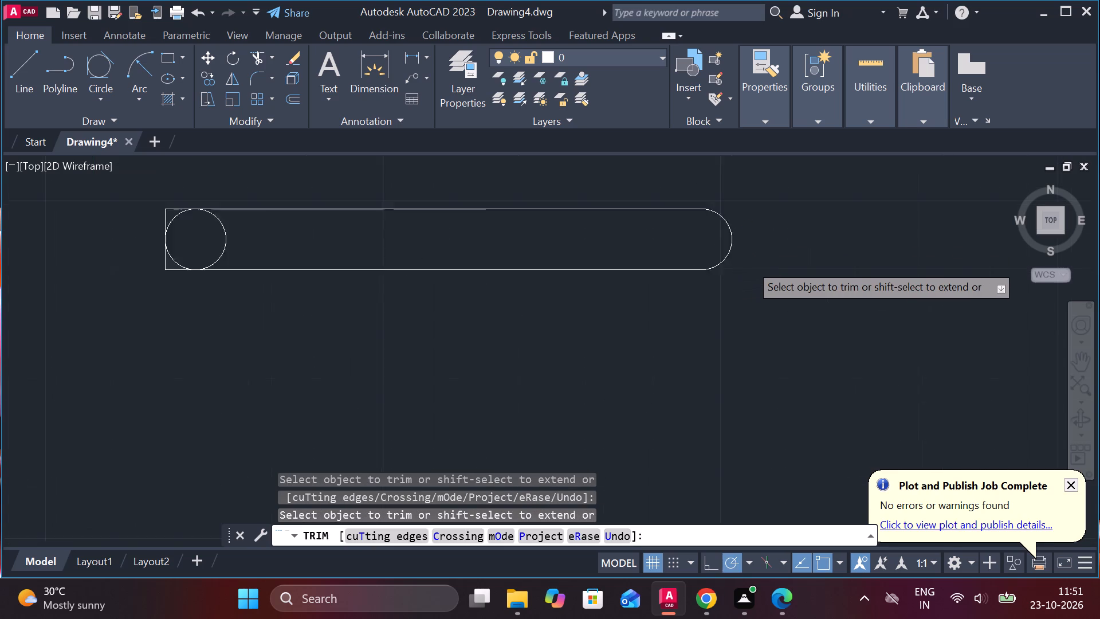
Trim the left end of the 84 by 9 rectangle to a round end, removing the circle's inner half and the square corners.
scroll(749, 264, down, 1)
scroll(491, 252, up, 2)
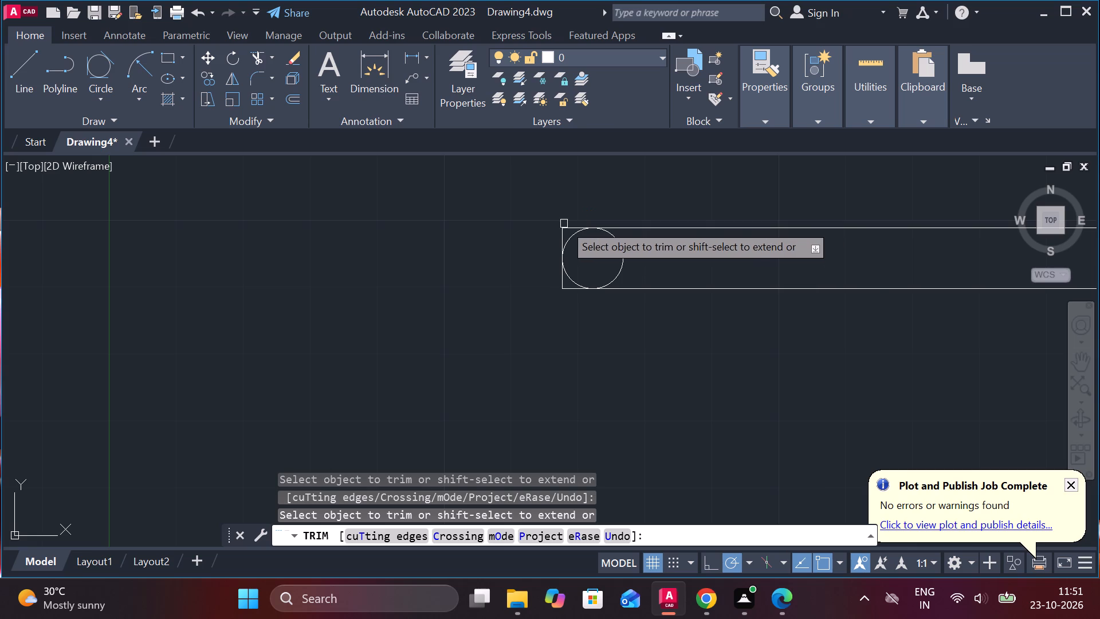
click(620, 259)
click(560, 228)
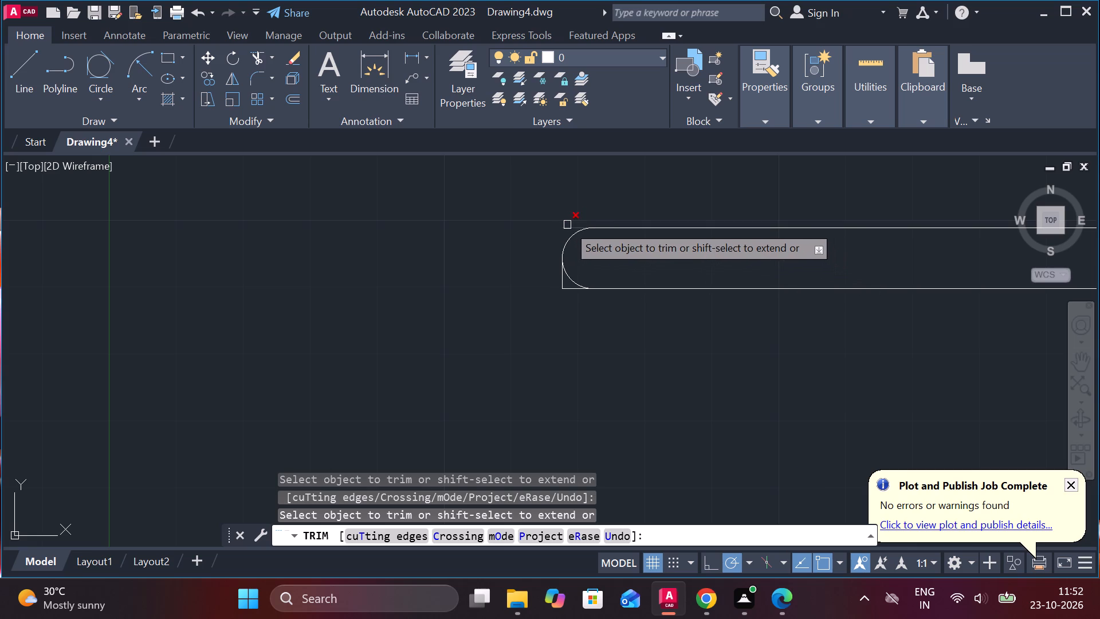
click(567, 225)
click(558, 280)
click(563, 288)
scroll(548, 290, down, 2)
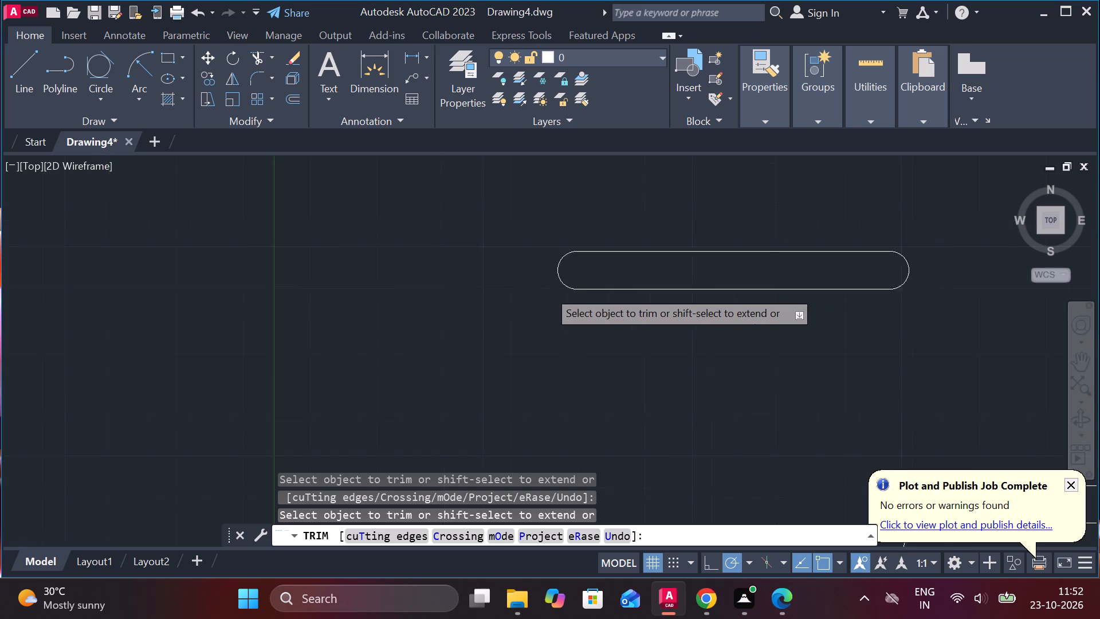
scroll(548, 290, down, 1)
middle_drag(621, 339, 503, 292)
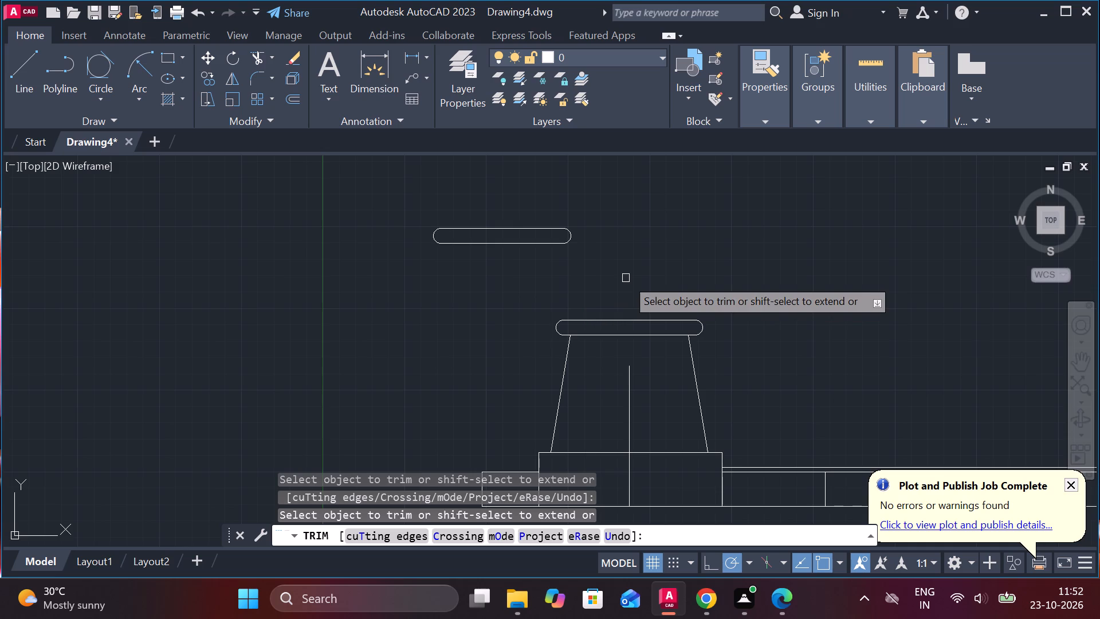
key(Escape)
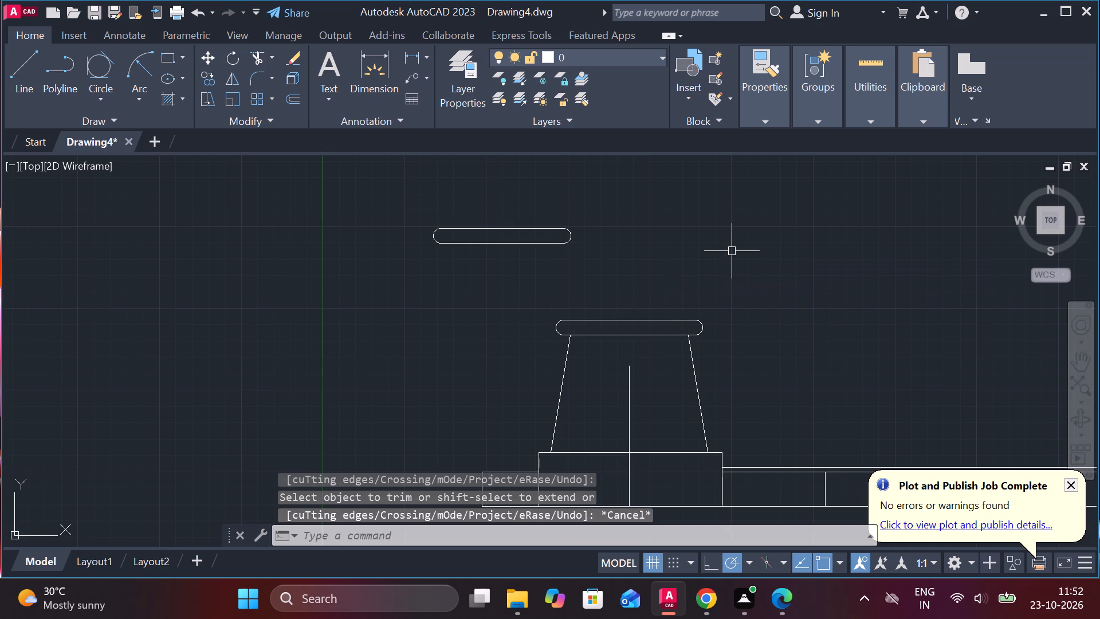
Stretch the vertical centre line's top end up to the midpoint of the 90 by 9 shape's upper edge.
click(627, 377)
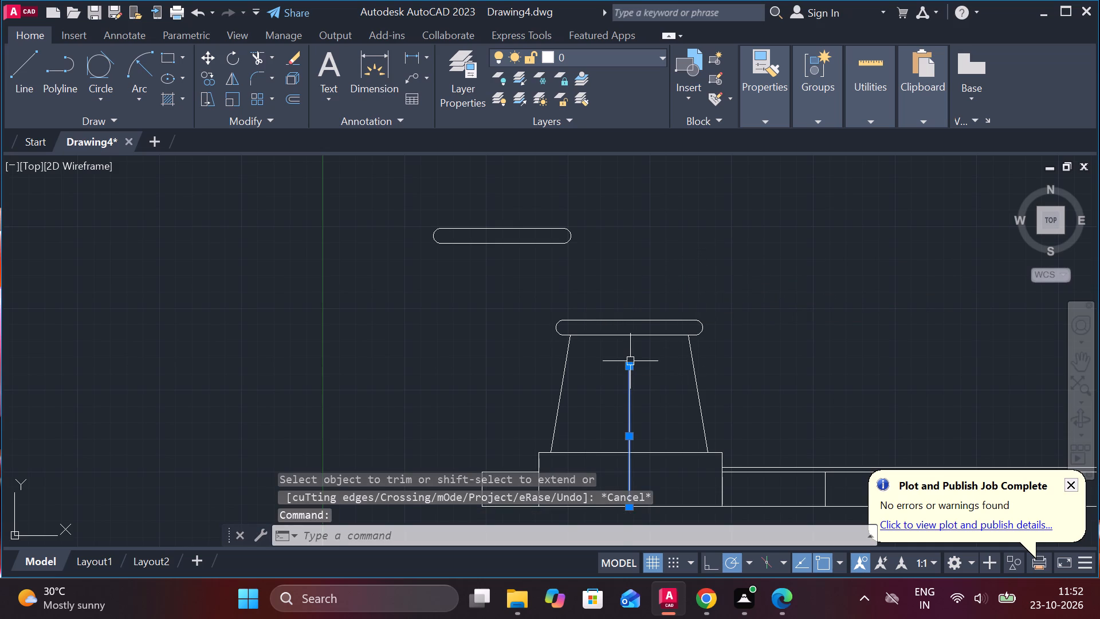
click(630, 365)
scroll(630, 331, up, 2)
click(625, 300)
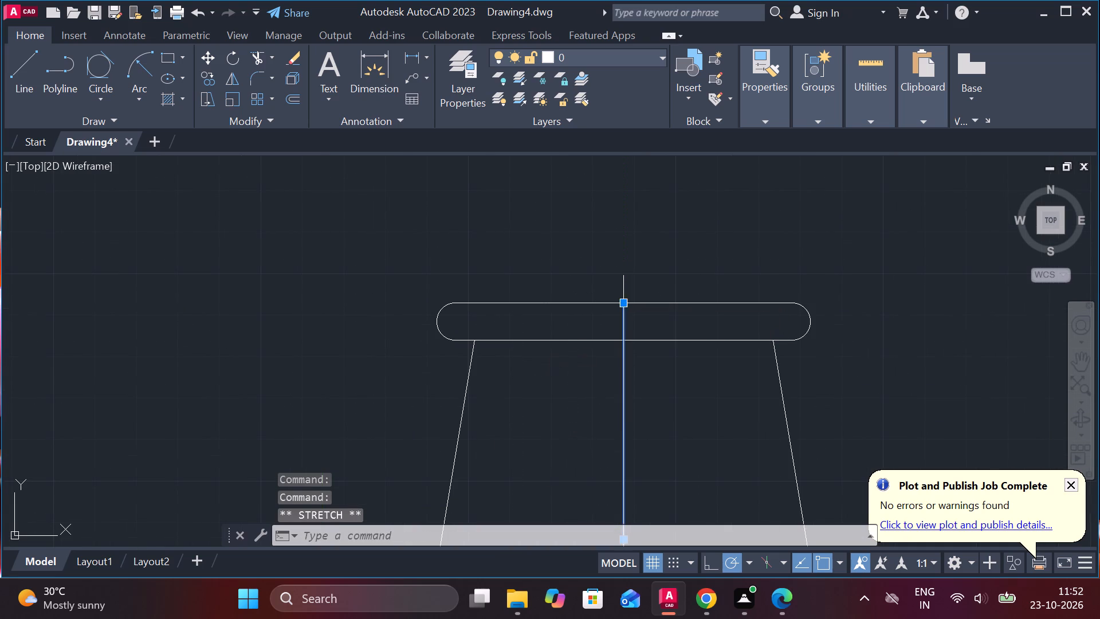
key(Escape)
Draw a 54-long vertical line upward from the midpoint of the 90 by 9 shape's upper edge.
key(l)
key(Return)
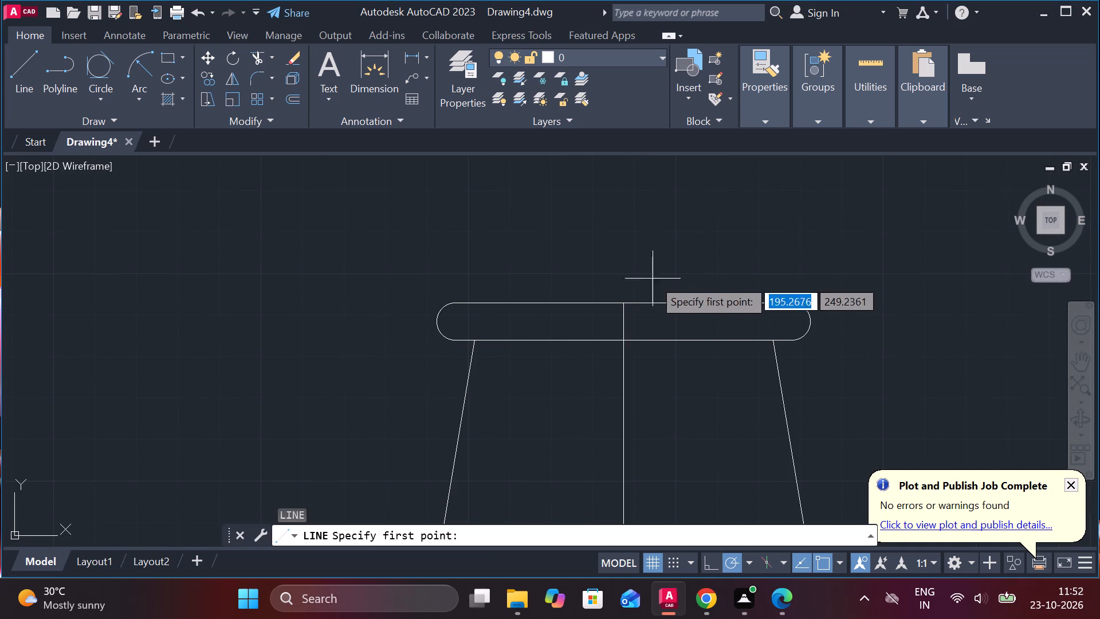
click(626, 296)
scroll(623, 238, down, 1)
middle_drag(623, 238, 607, 326)
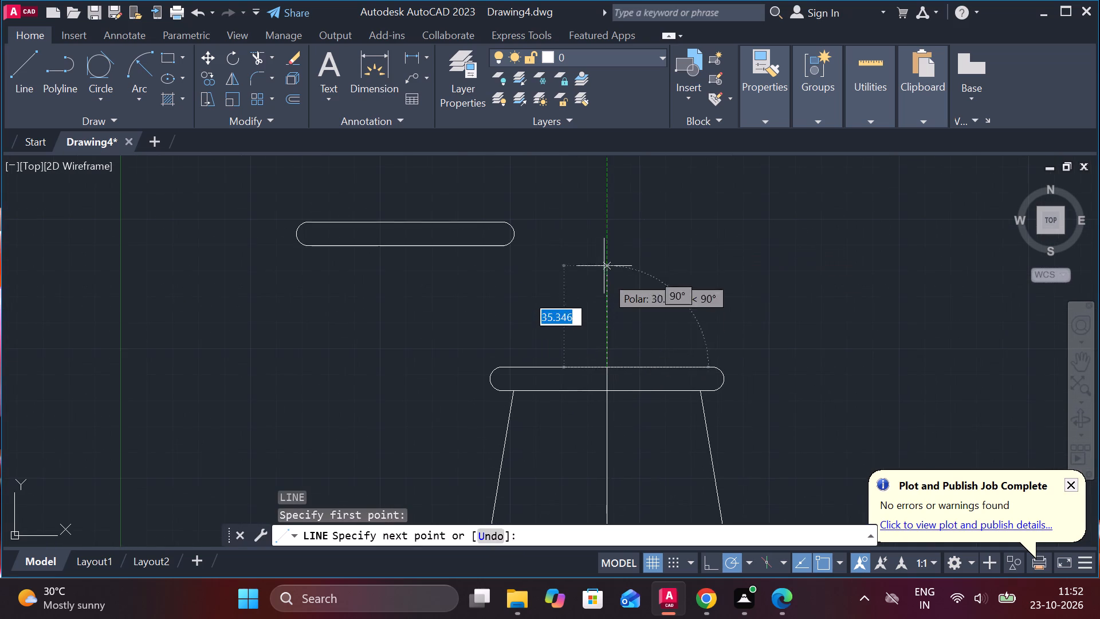
key(5)
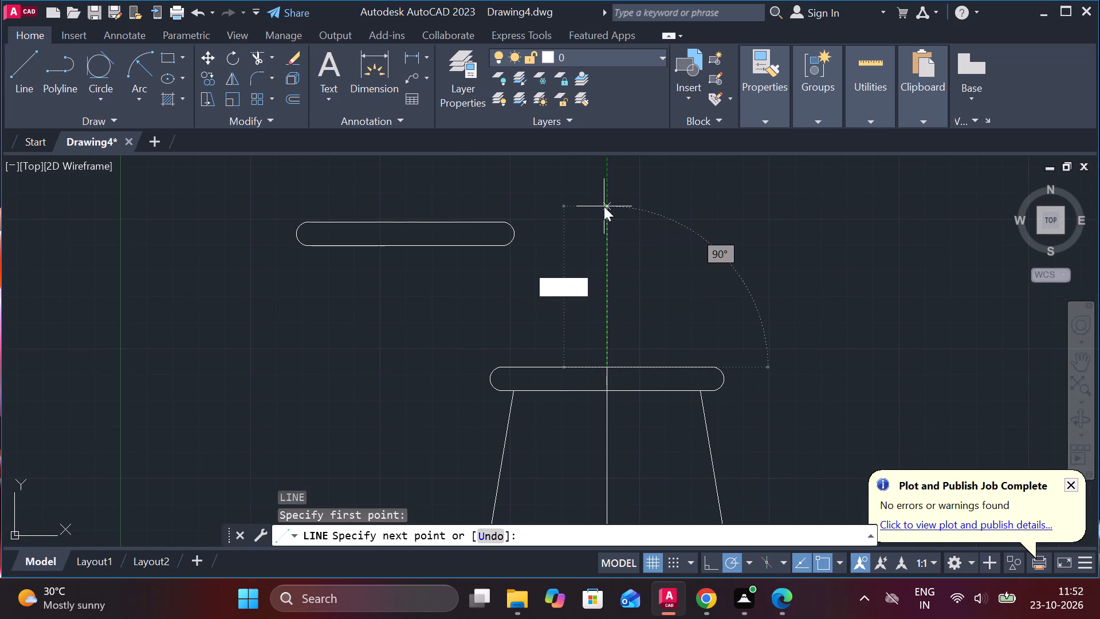
key(4)
key(Return)
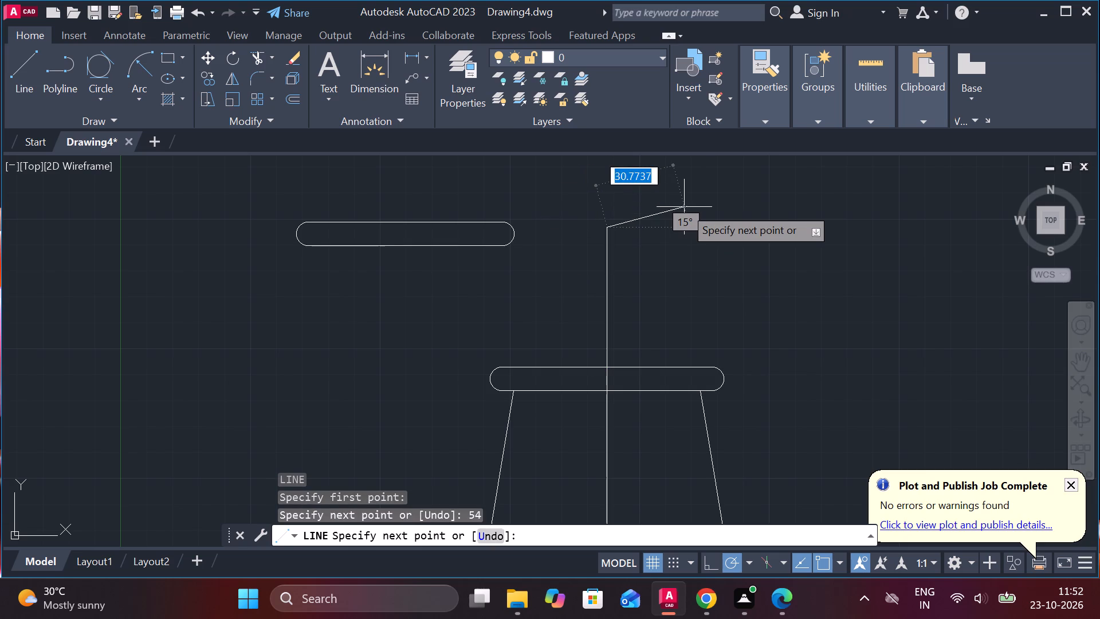
key(Escape)
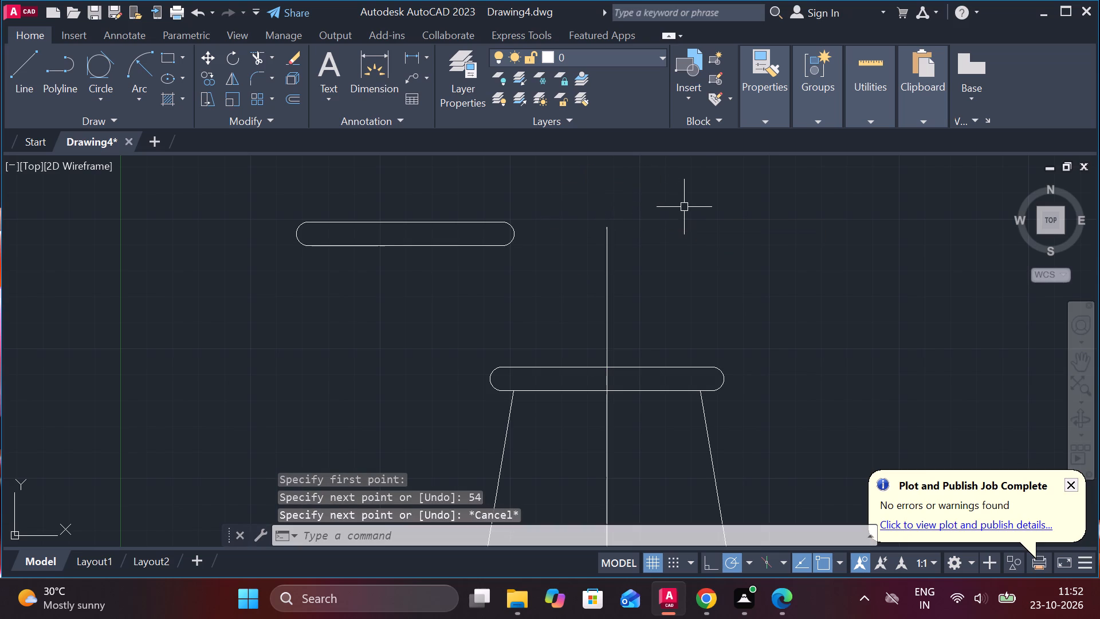
Move the round-ended 84 by 9 shape by its lower edge's midpoint onto the top end of the 54-long vertical line.
click(270, 193)
click(540, 277)
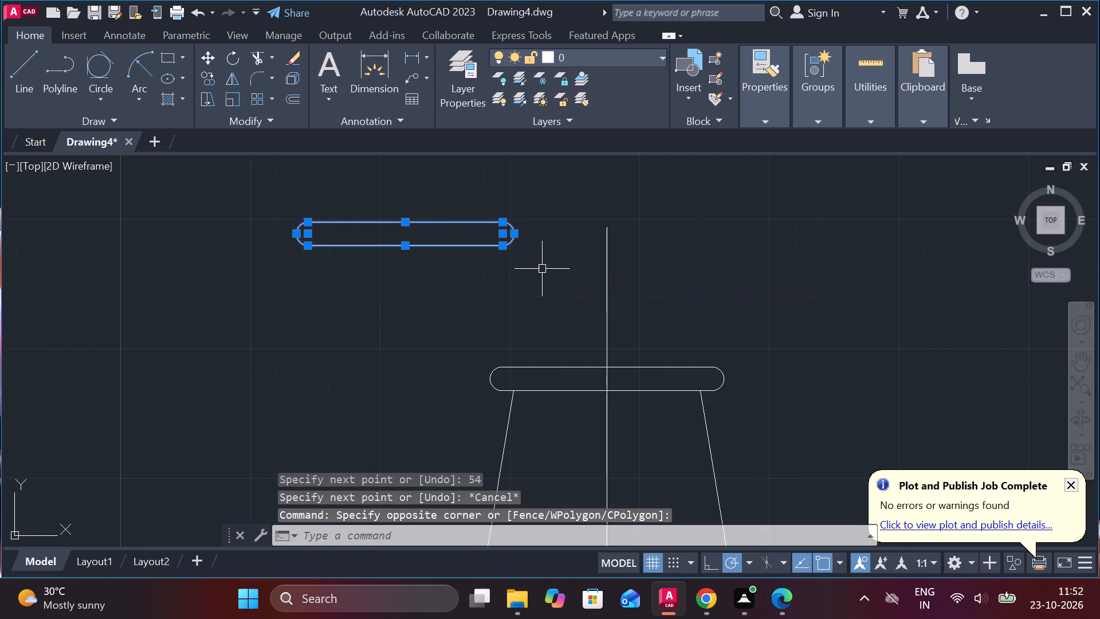
key(m)
key(Return)
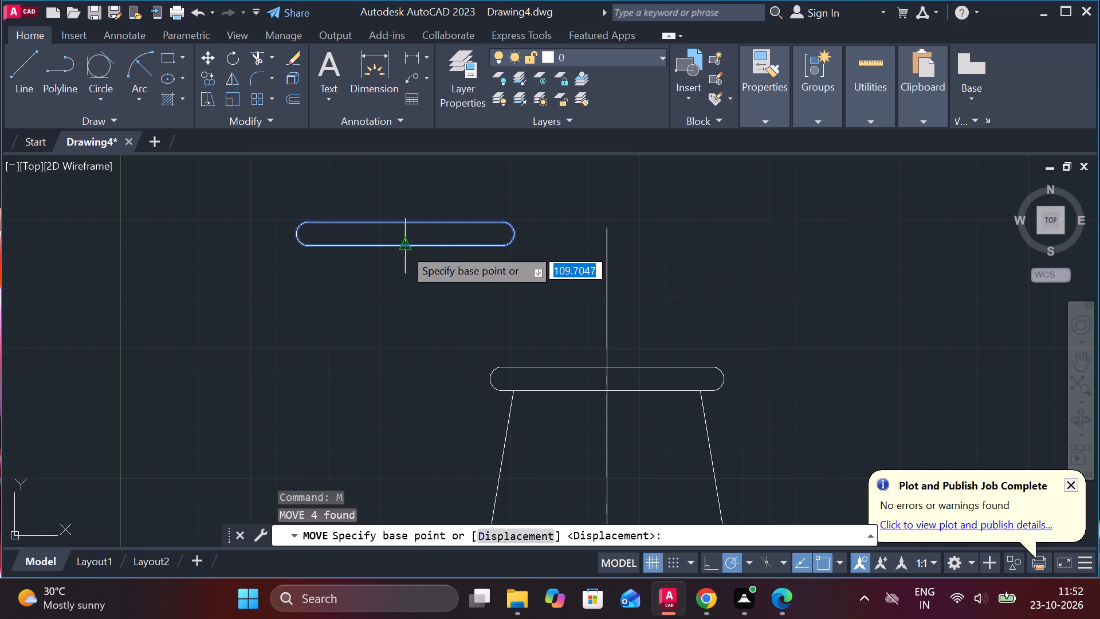
click(404, 248)
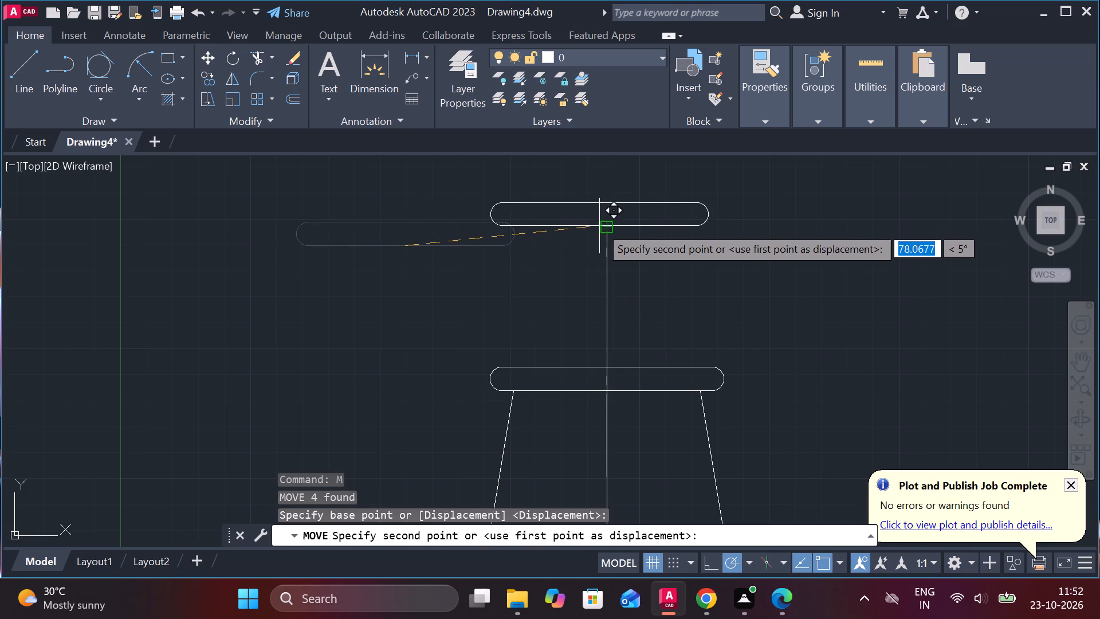
click(607, 232)
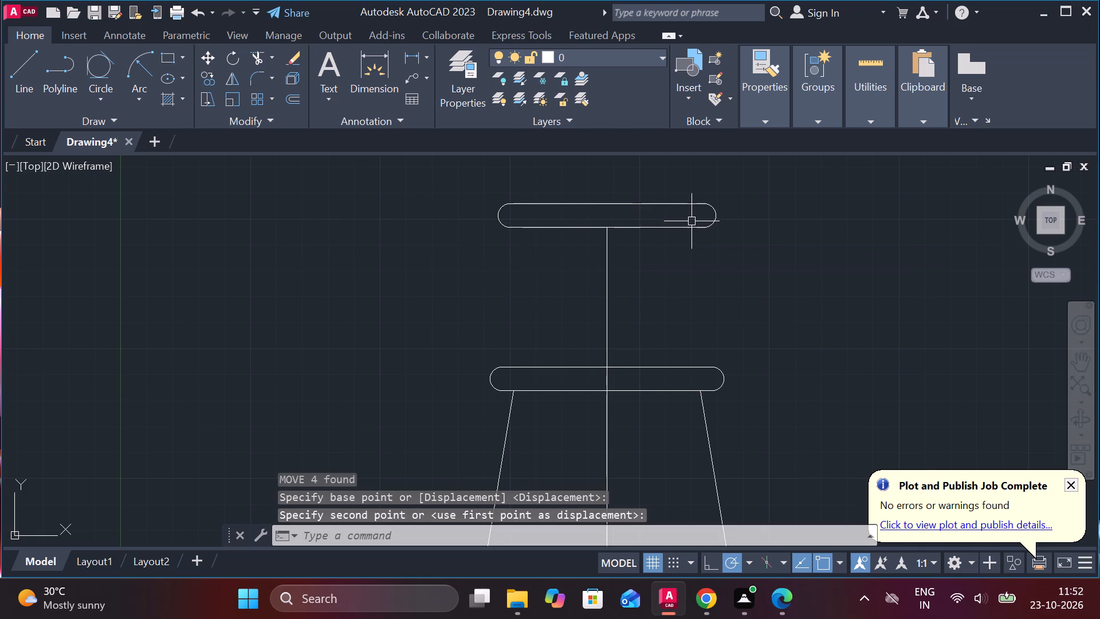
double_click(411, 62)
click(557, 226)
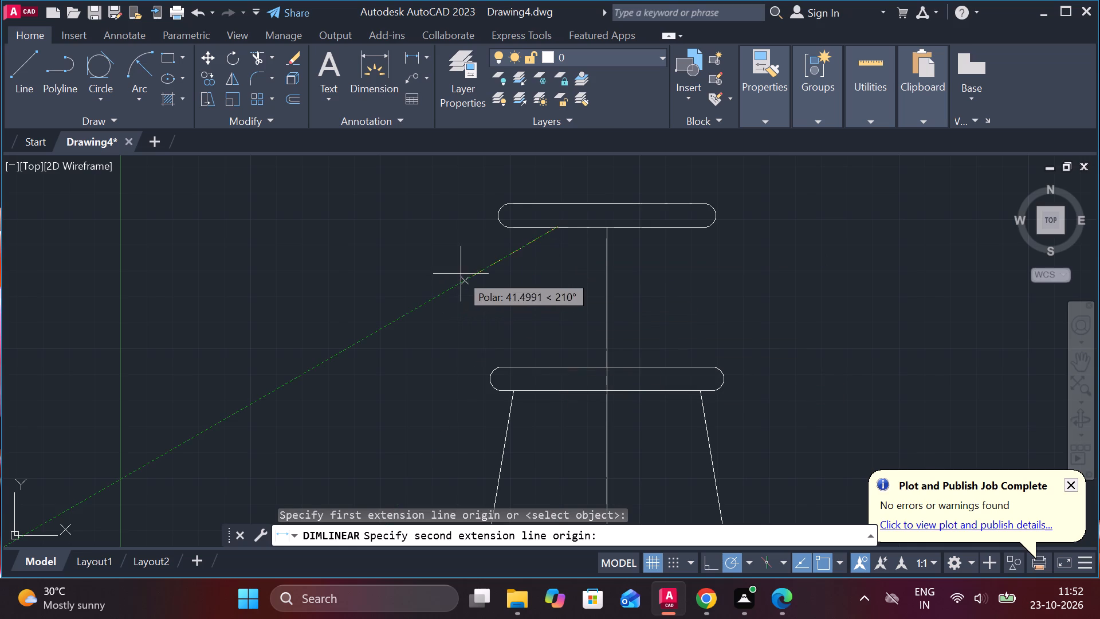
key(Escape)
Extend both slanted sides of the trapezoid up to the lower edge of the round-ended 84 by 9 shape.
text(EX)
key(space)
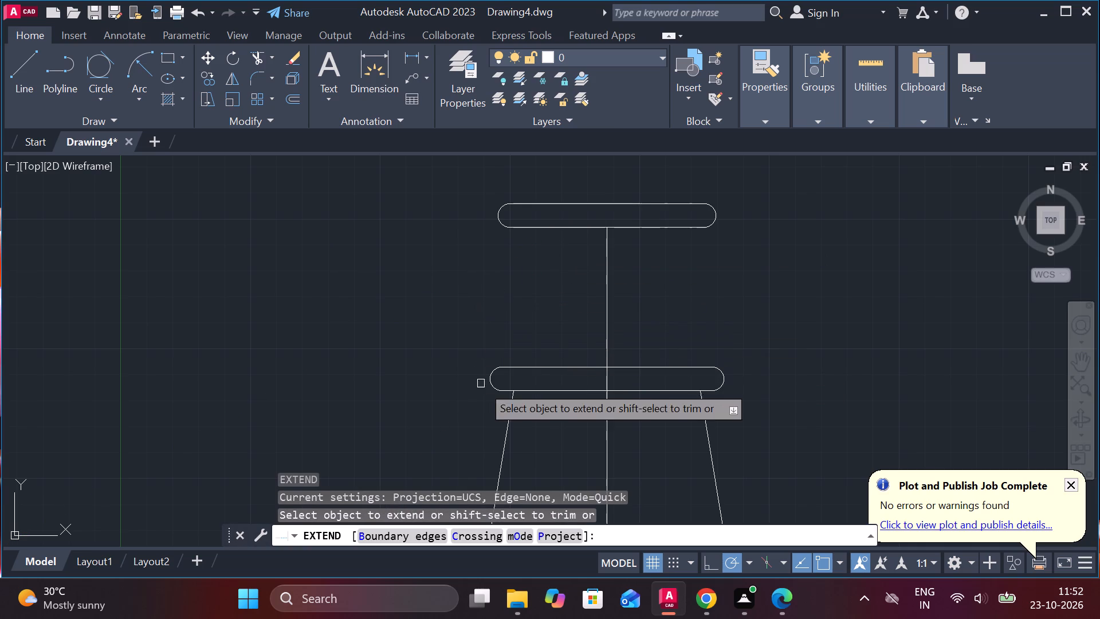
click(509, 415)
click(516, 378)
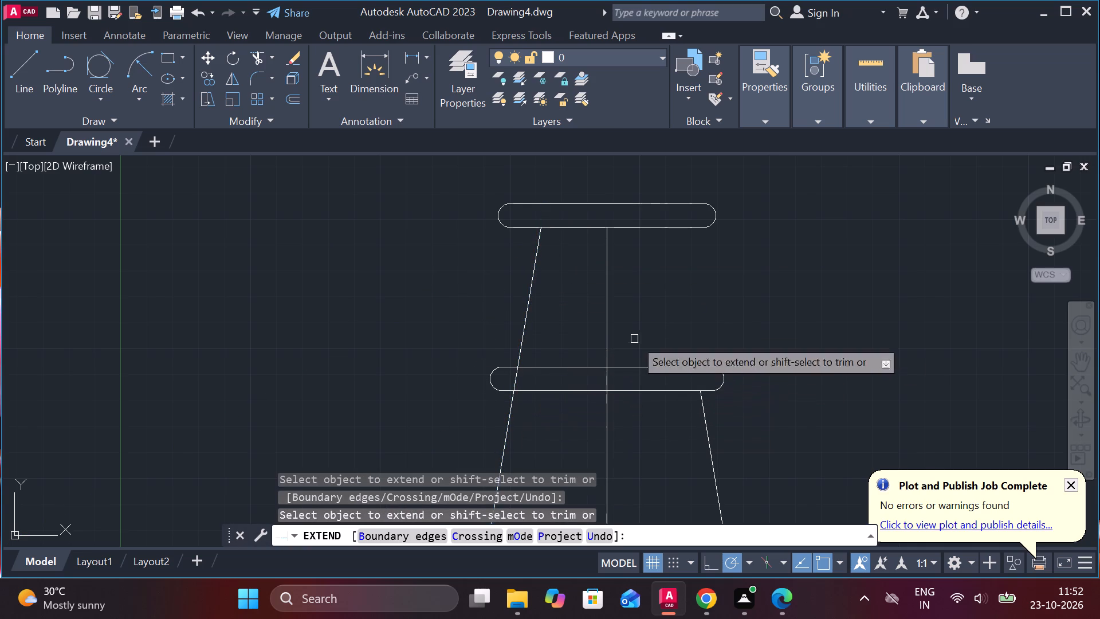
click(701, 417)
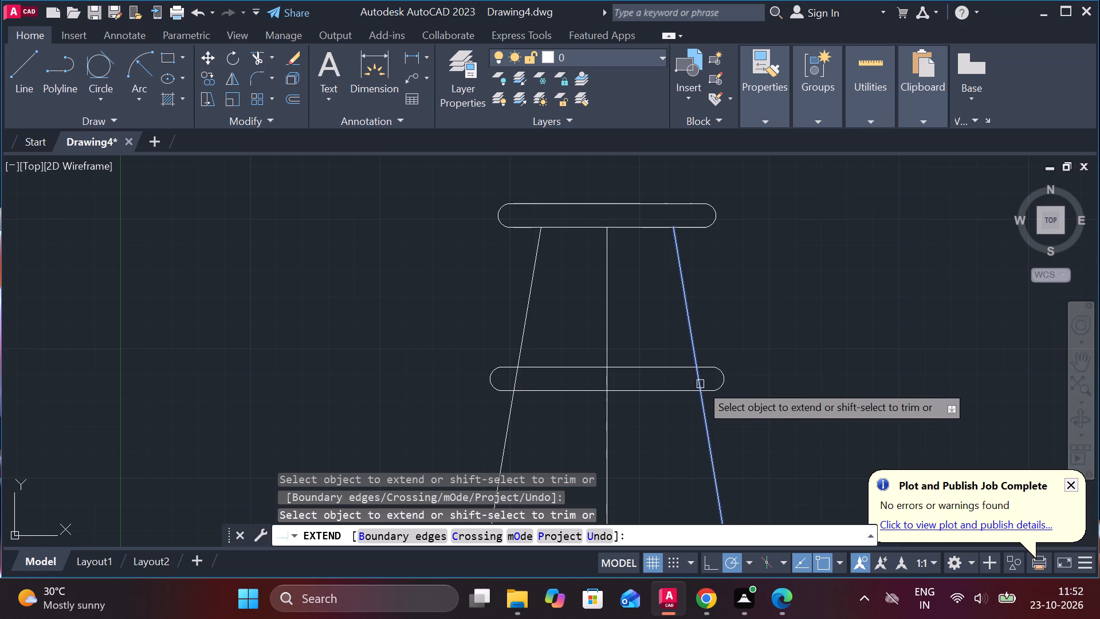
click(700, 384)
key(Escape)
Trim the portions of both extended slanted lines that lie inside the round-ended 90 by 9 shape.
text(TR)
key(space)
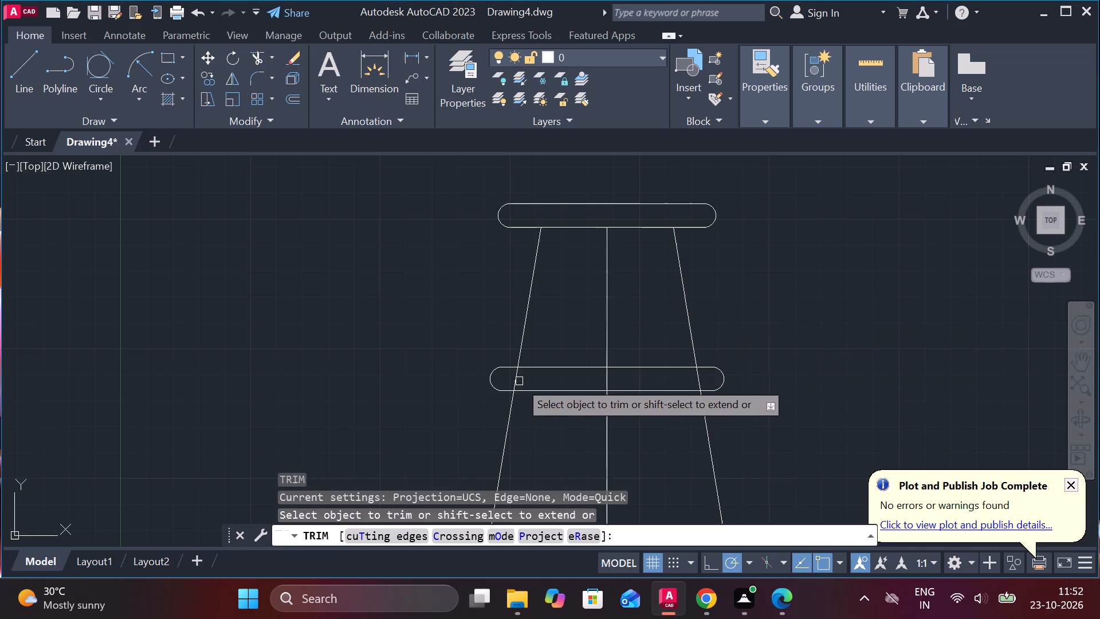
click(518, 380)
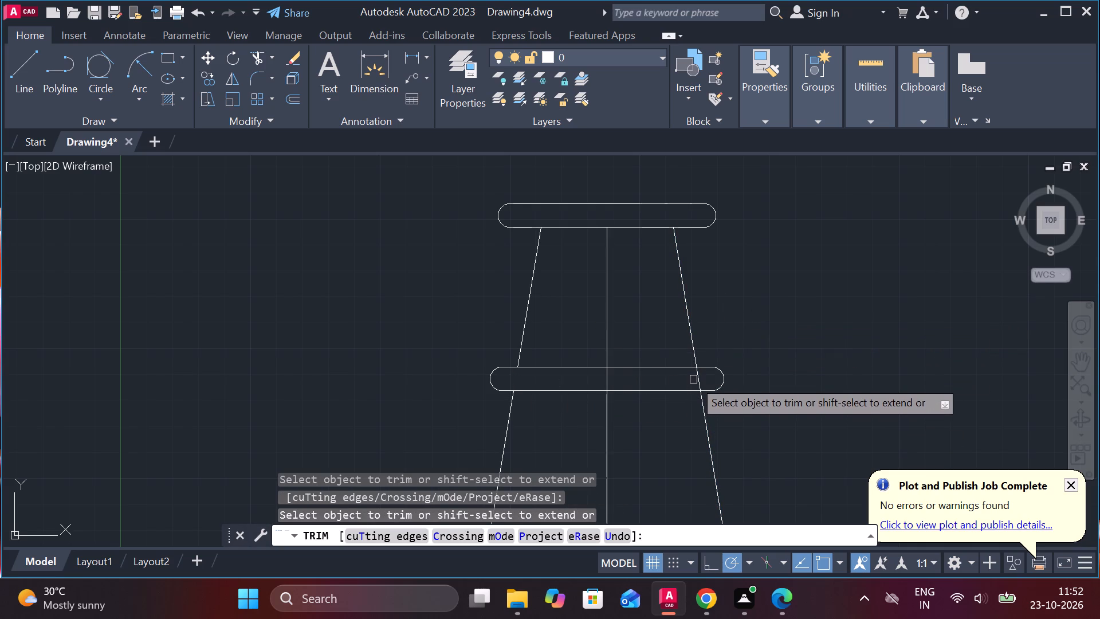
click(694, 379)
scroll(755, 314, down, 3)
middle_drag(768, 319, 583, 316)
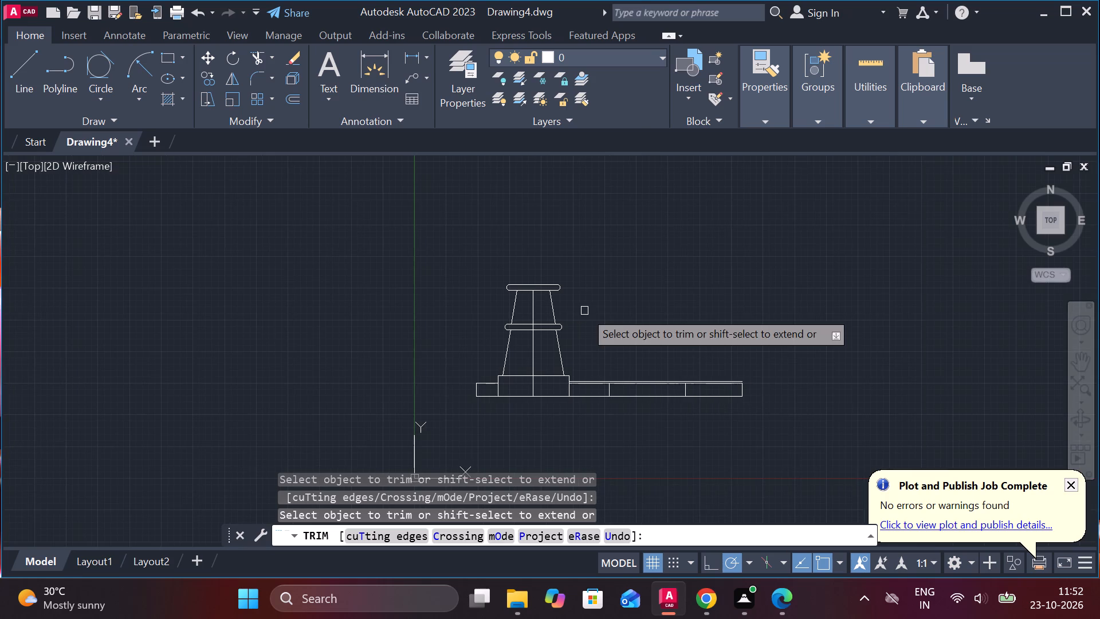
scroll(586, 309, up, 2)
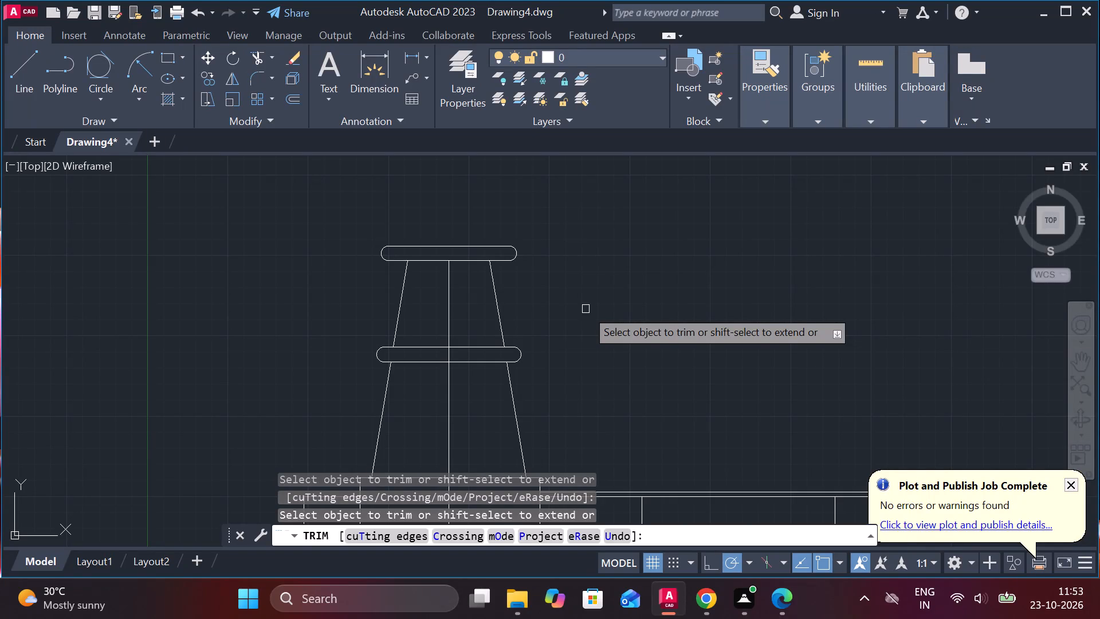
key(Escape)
Measure the widths across the slanted sides' top and base and the overall length of the 90 by 9 shape.
click(418, 56)
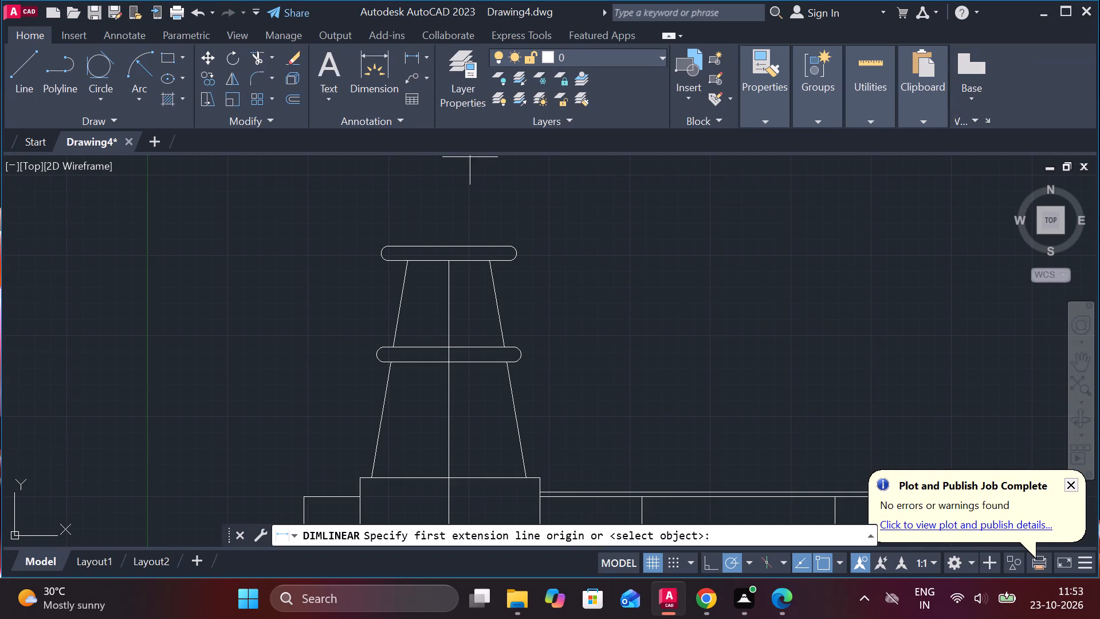
scroll(400, 205, up, 2)
click(410, 356)
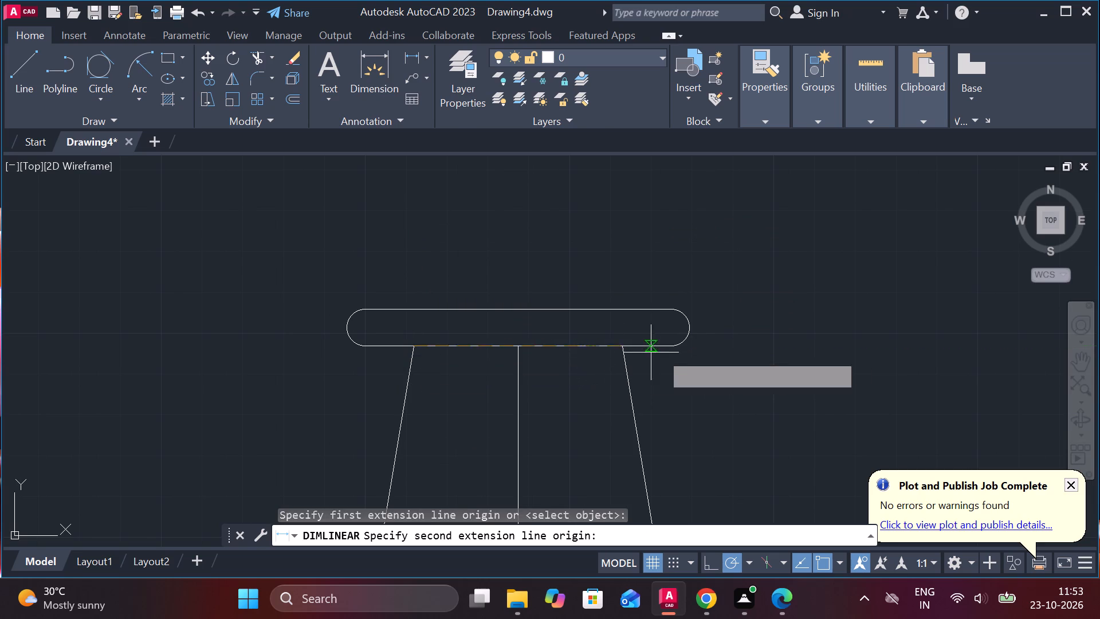
scroll(623, 352, down, 3)
key(Escape)
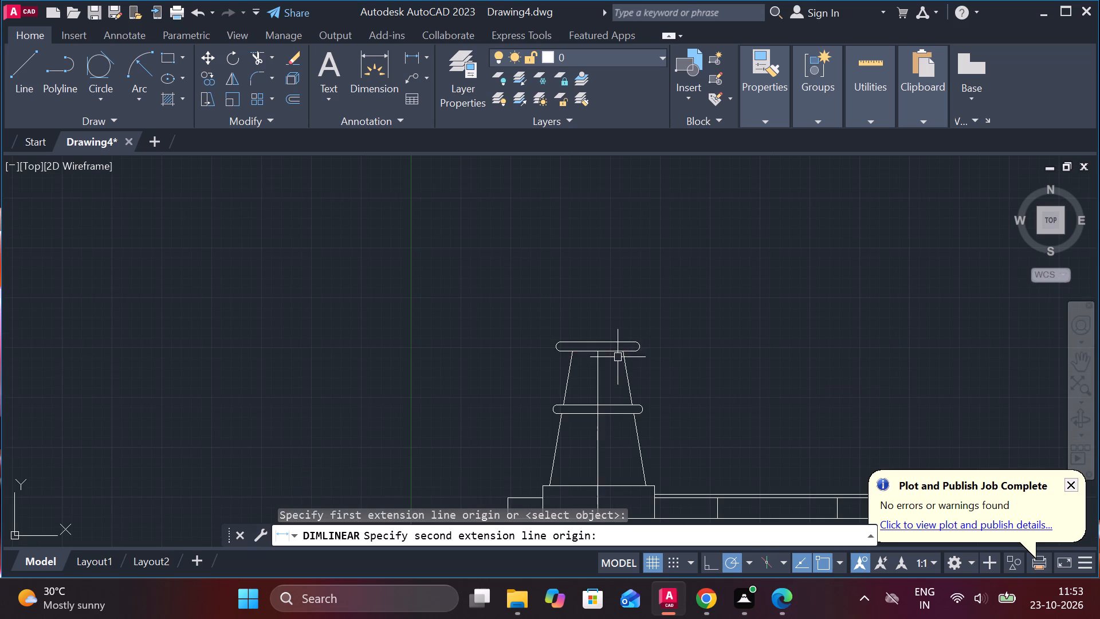
middle_drag(611, 361, 620, 309)
scroll(606, 422, up, 2)
key(space)
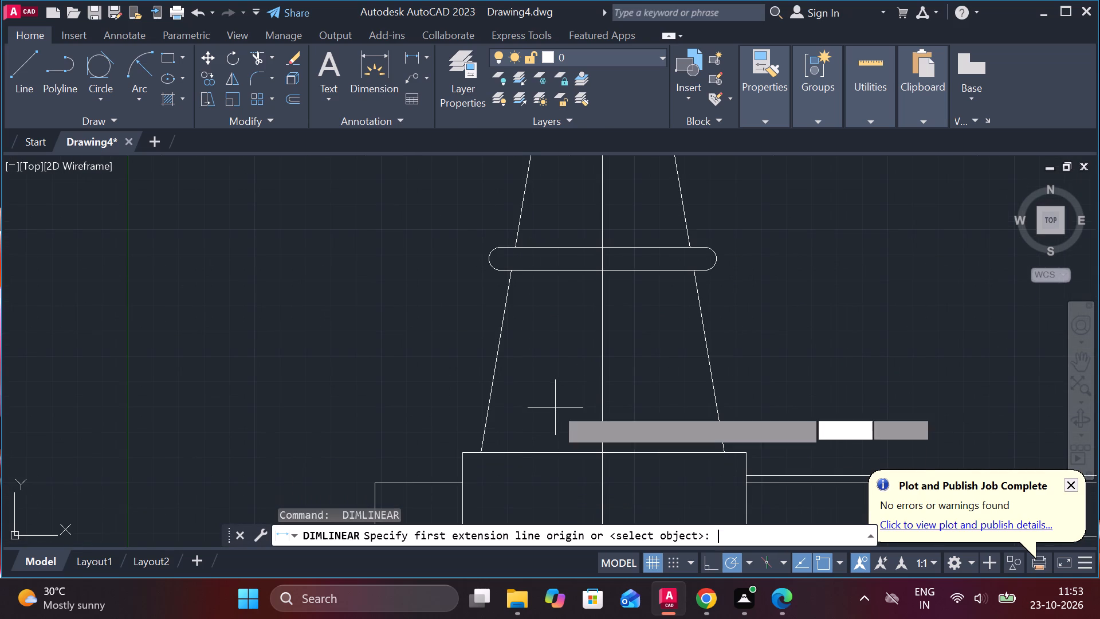
click(485, 452)
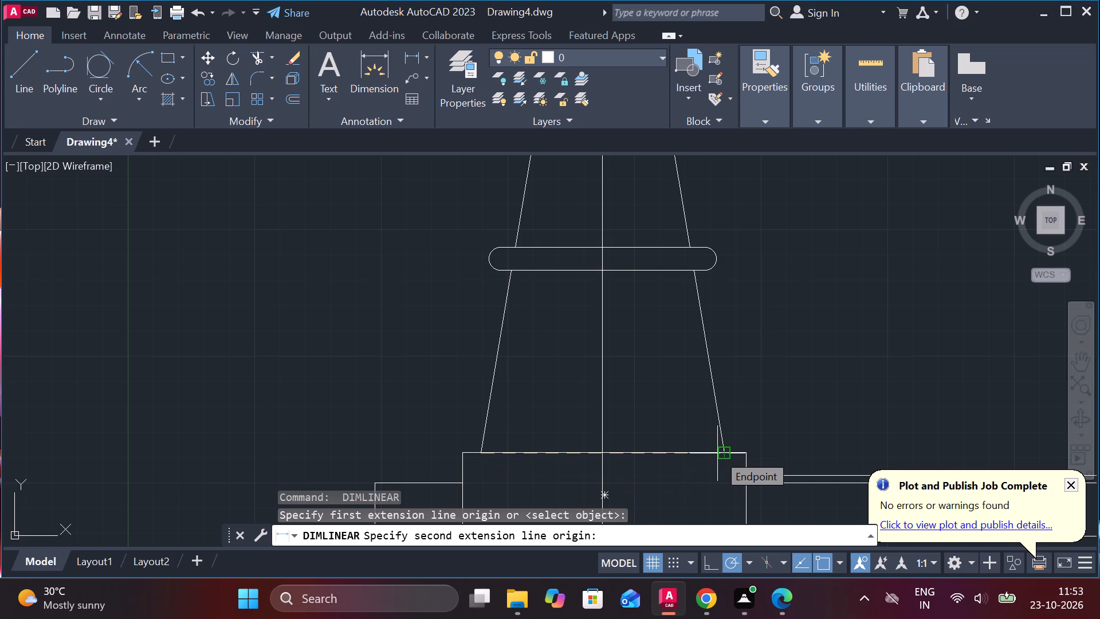
key(Escape)
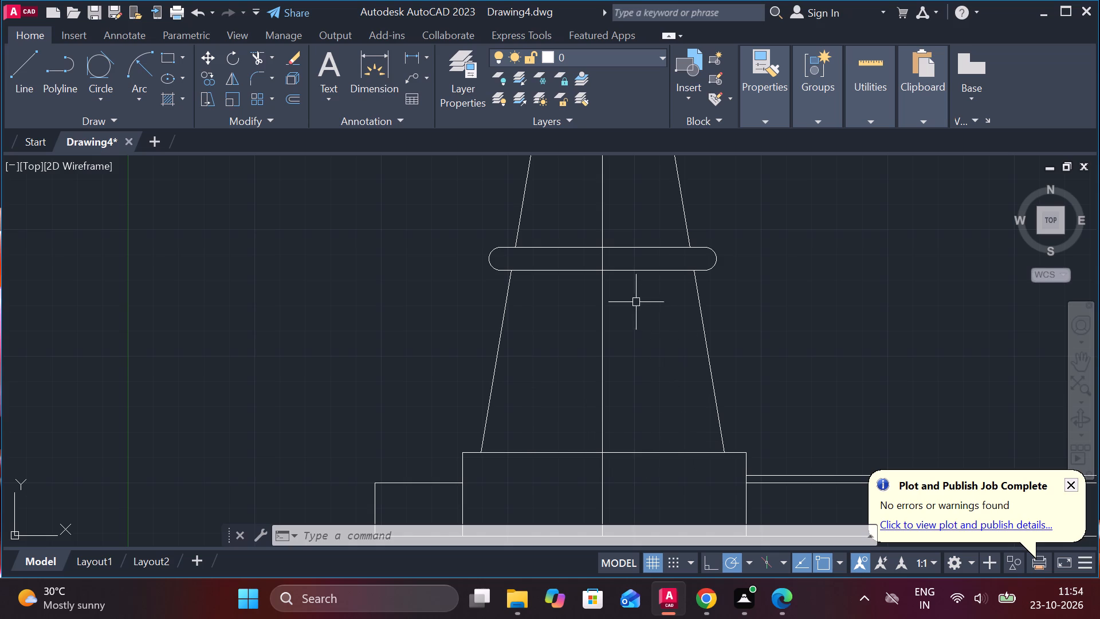
click(411, 54)
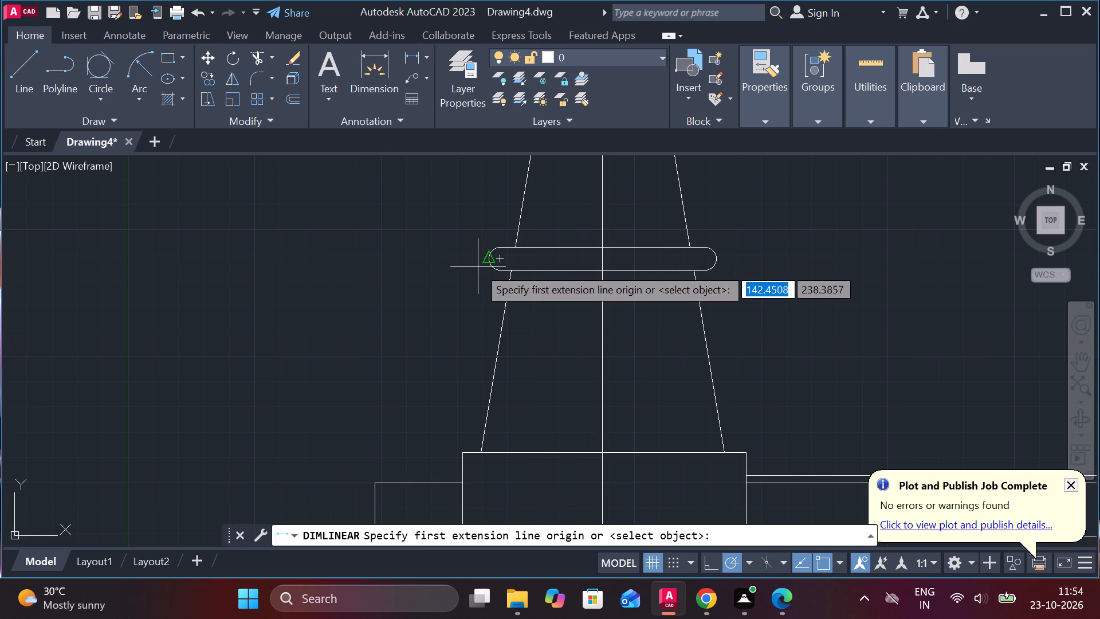
click(478, 267)
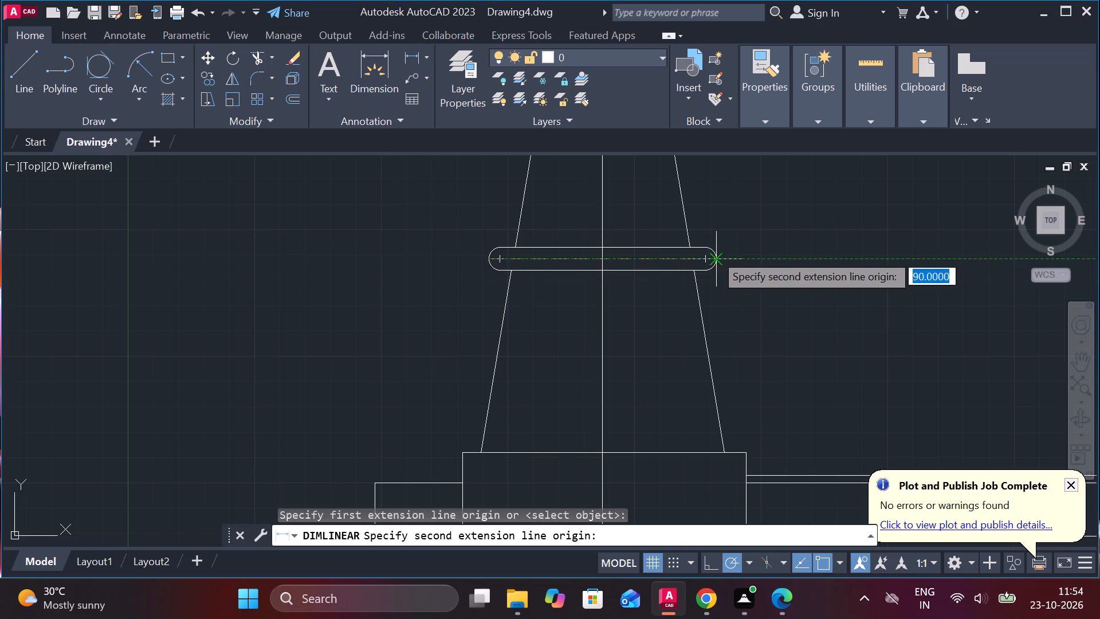
key(Escape)
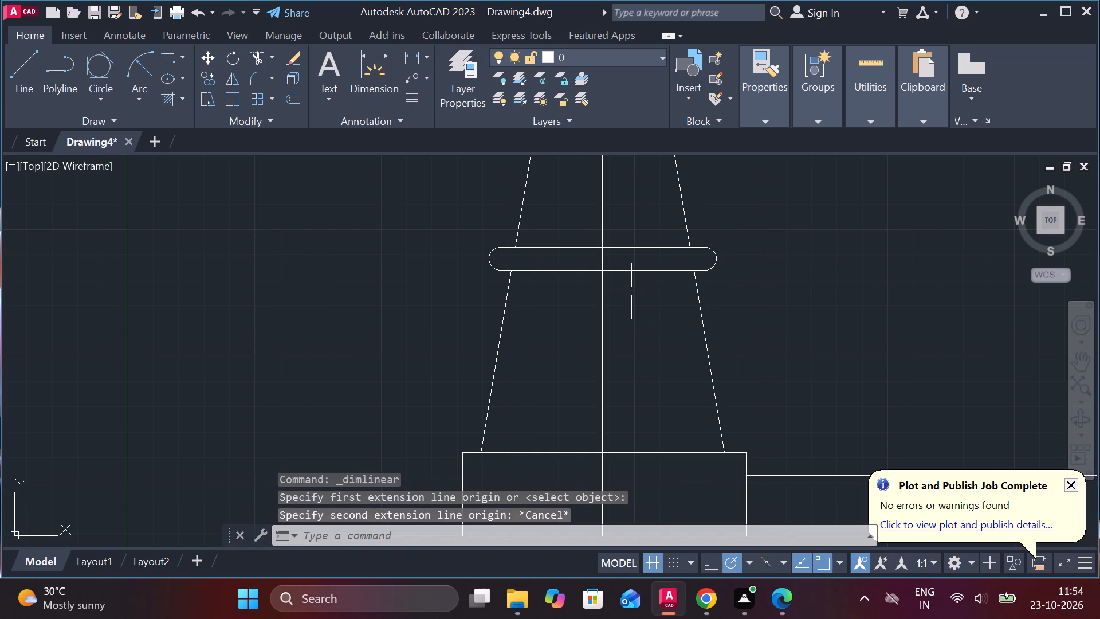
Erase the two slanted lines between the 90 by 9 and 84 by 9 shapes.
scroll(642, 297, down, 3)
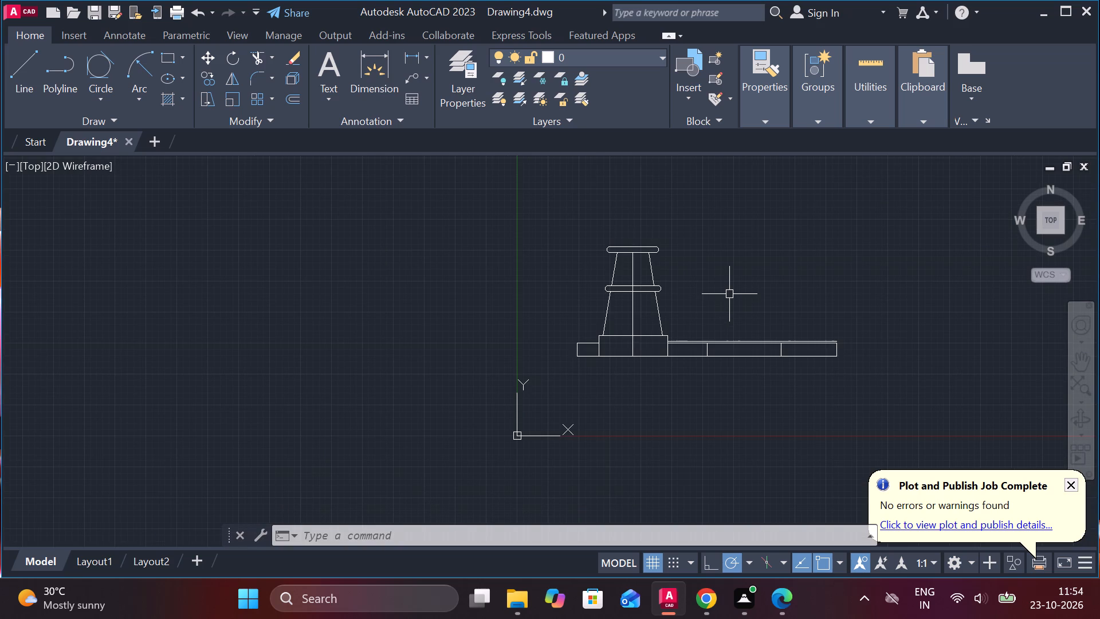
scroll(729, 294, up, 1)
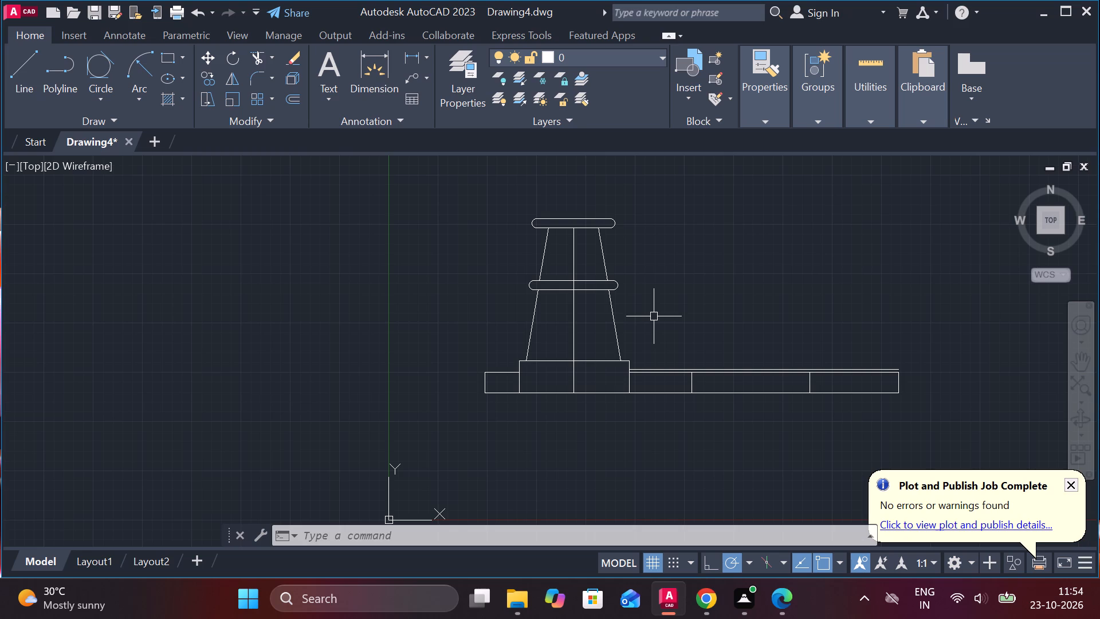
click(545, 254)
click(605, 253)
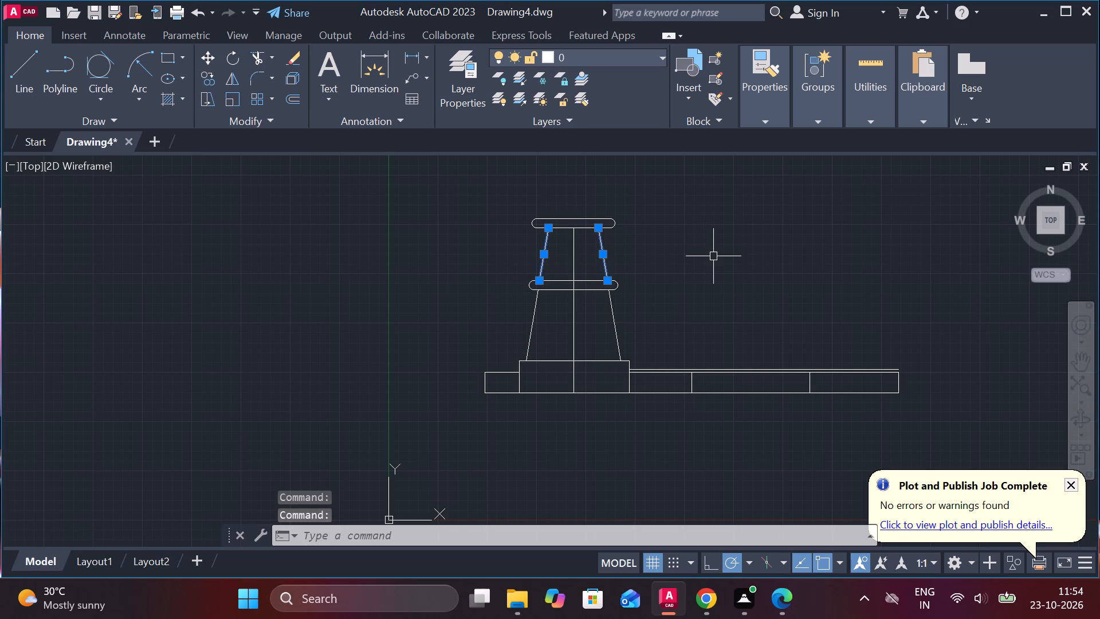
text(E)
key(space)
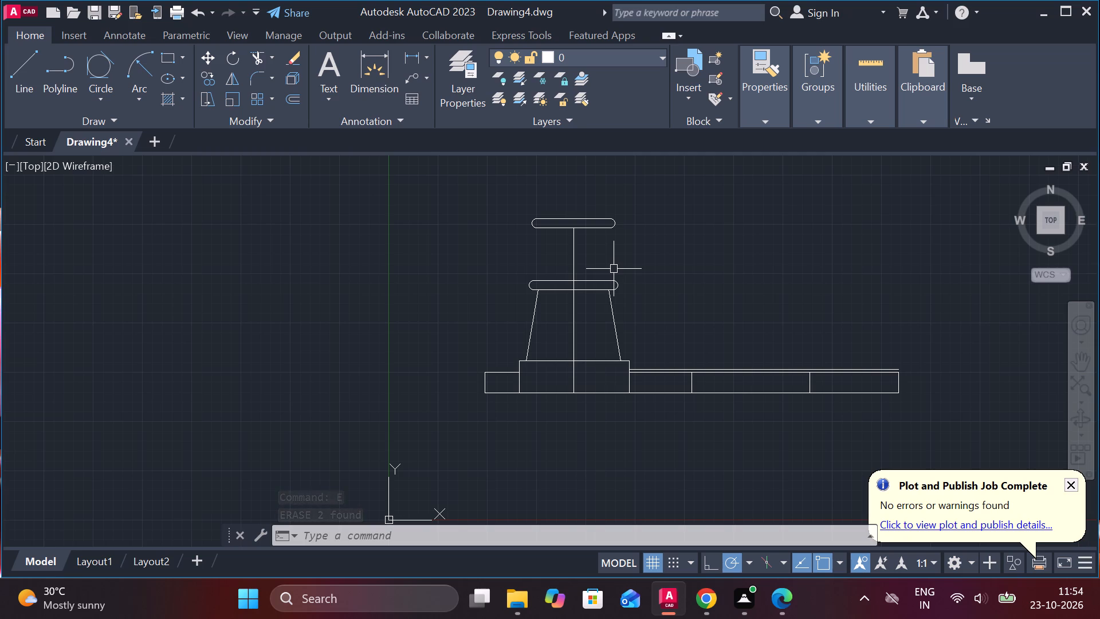
Draw a short vertical guide line upward from each end-arc centre of the round-ended 90 by 9 shape.
scroll(614, 269, up, 2)
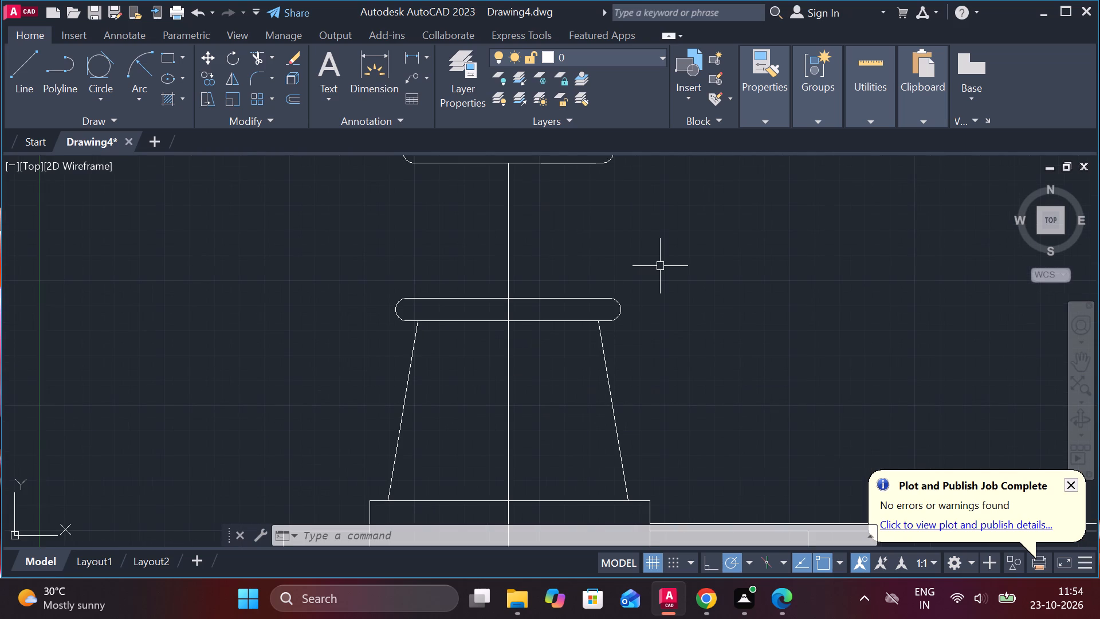
key(l)
key(Return)
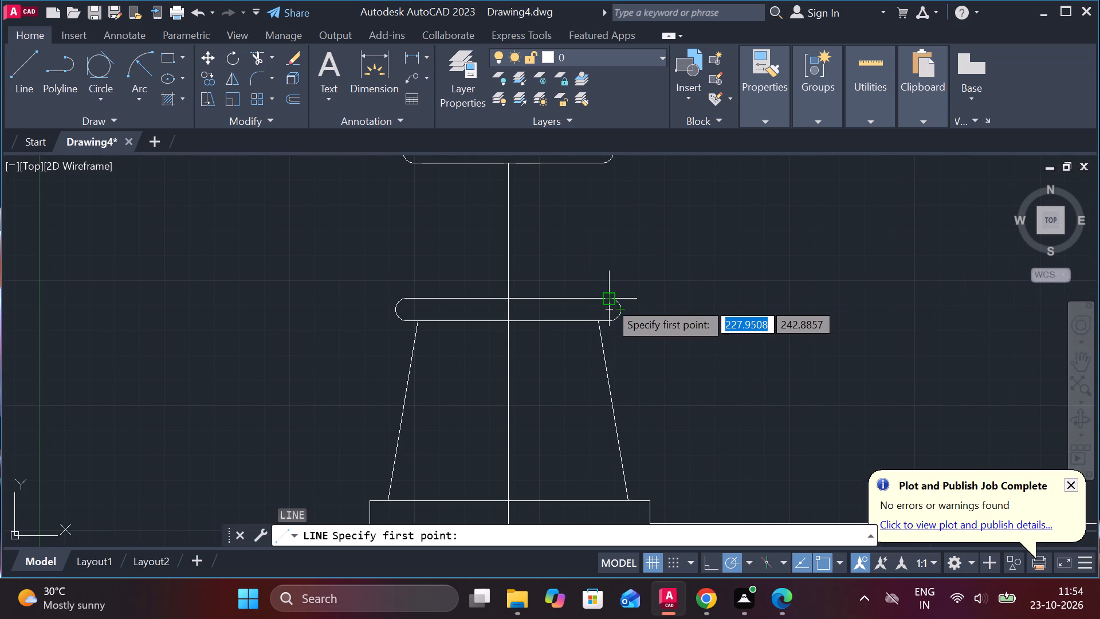
click(609, 308)
click(609, 263)
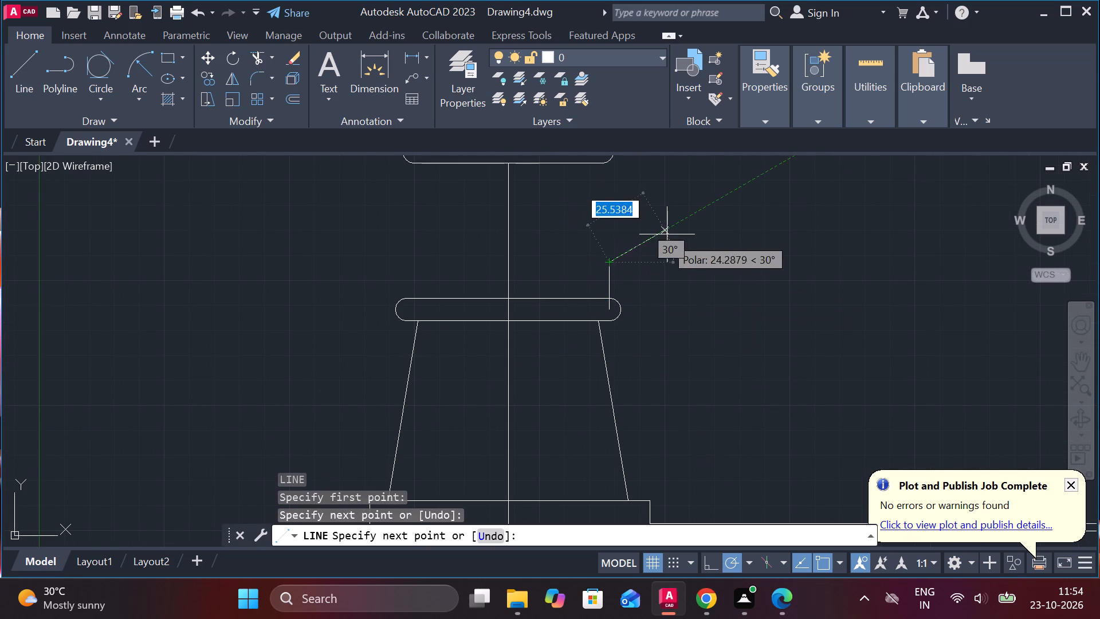
key(Escape)
key(space)
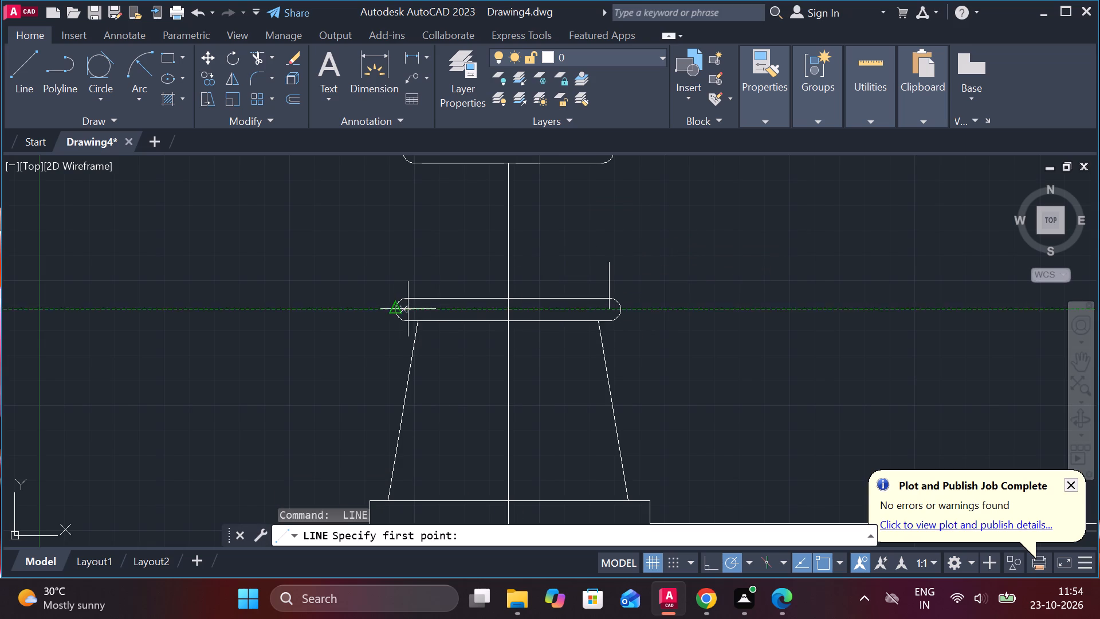
click(412, 309)
click(416, 231)
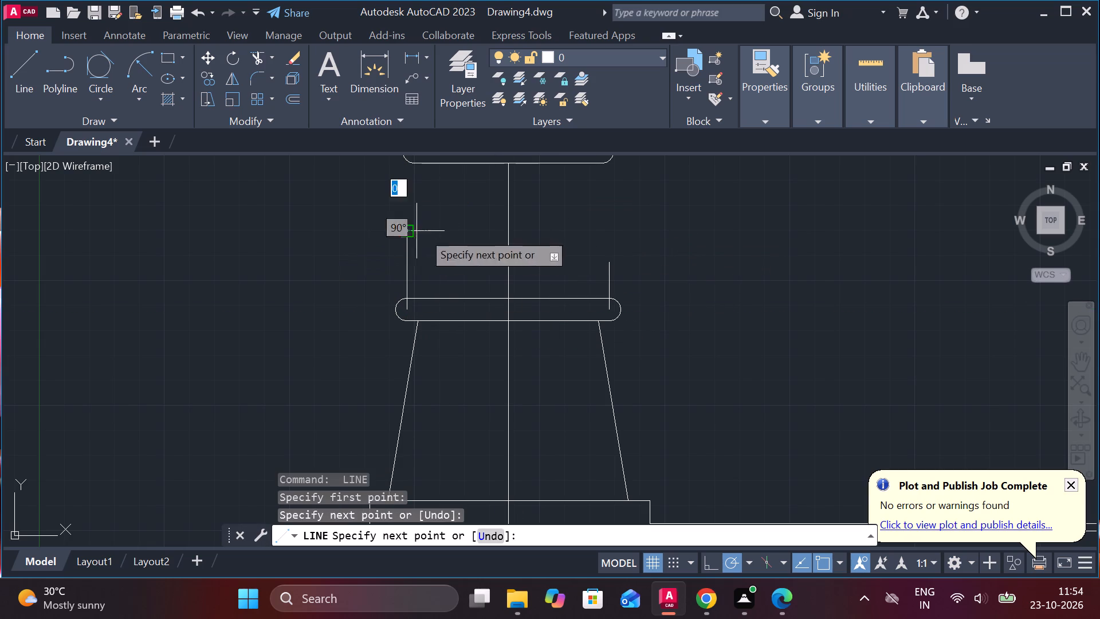
middle_drag(456, 223, 476, 284)
key(Escape)
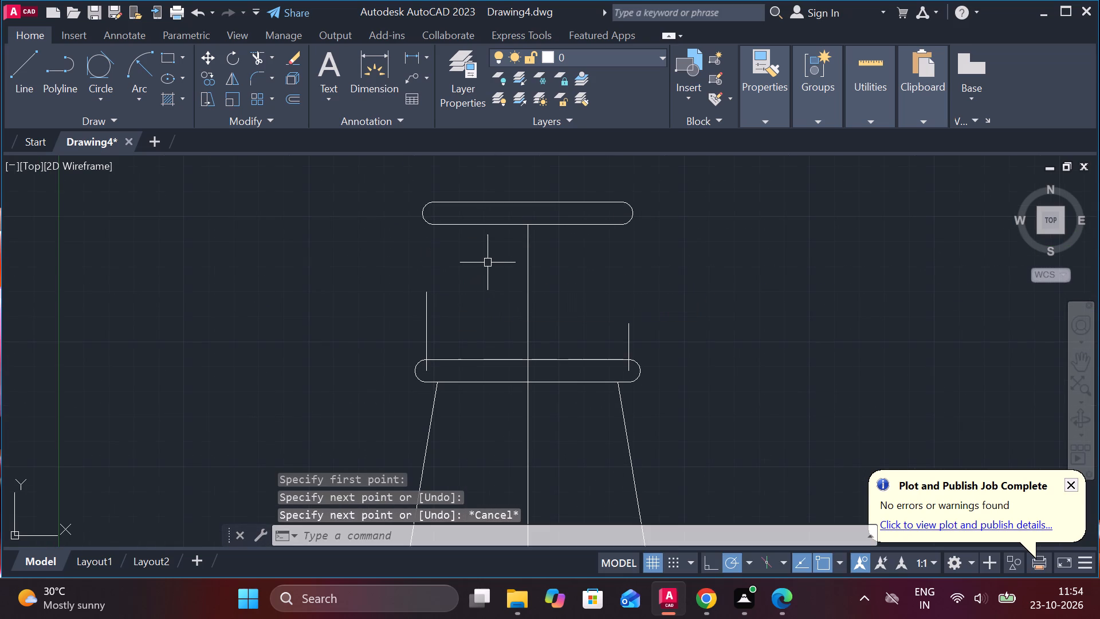
Draw a short vertical guide line downward from each end-arc centre of the 84 by 9 shape, the left one about 18 long.
key(space)
click(433, 216)
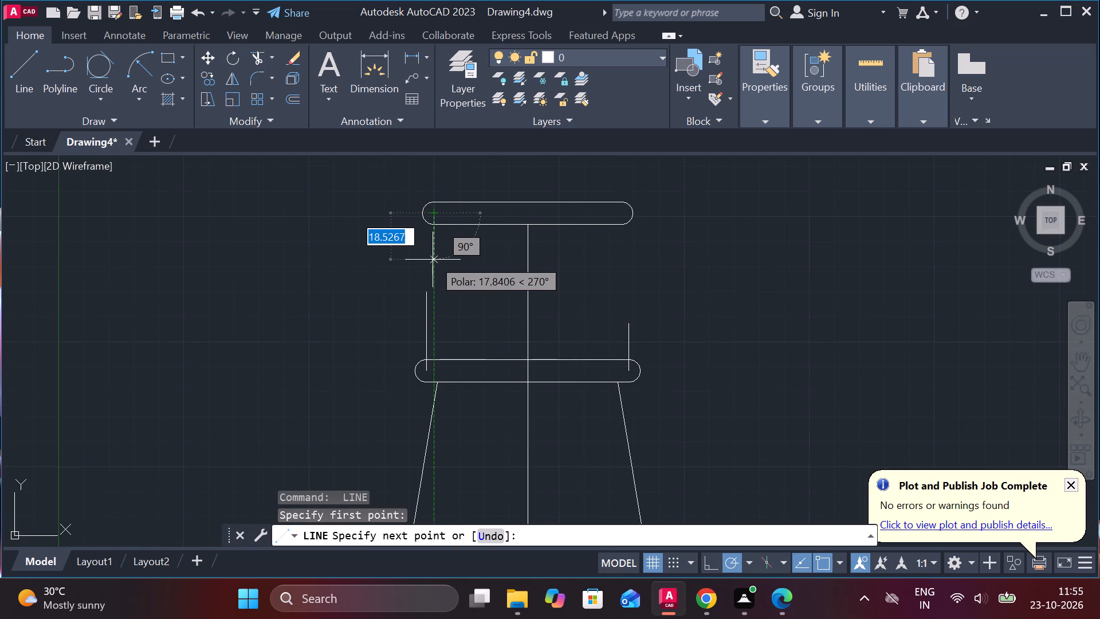
click(433, 260)
key(Escape)
key(space)
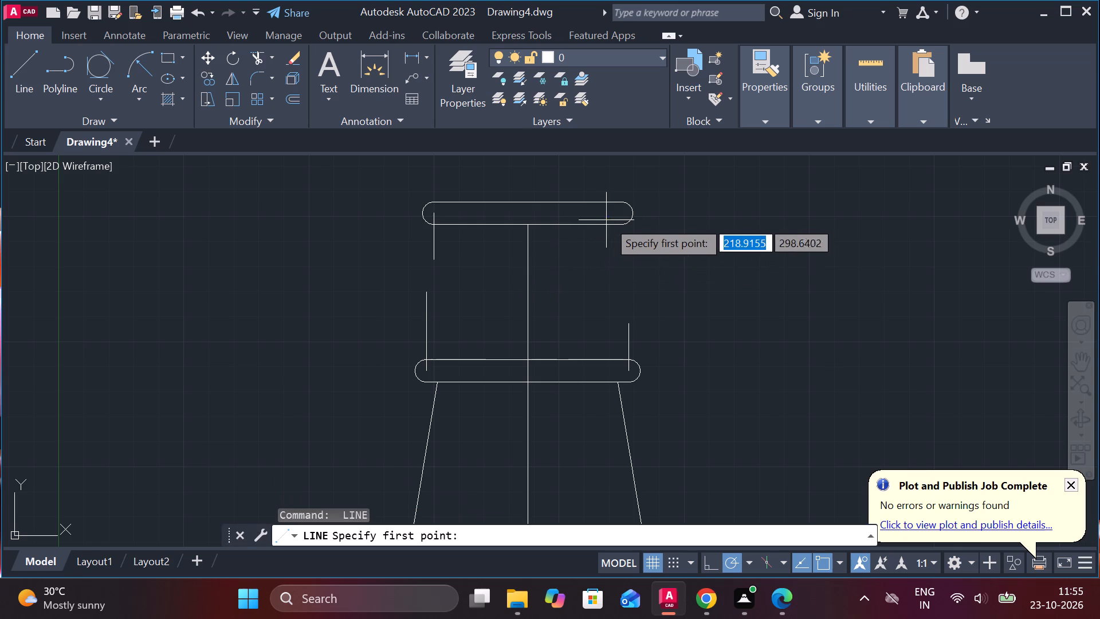
click(623, 210)
scroll(623, 216, up, 2)
key(Escape)
key(space)
click(618, 207)
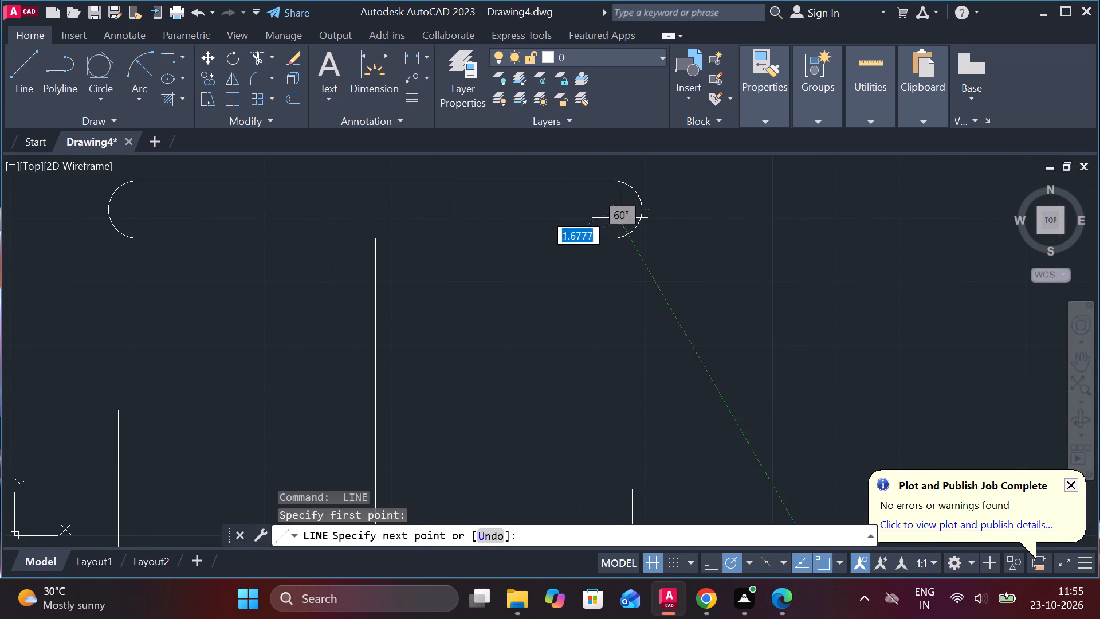
click(610, 266)
key(Escape)
scroll(697, 315, down, 1)
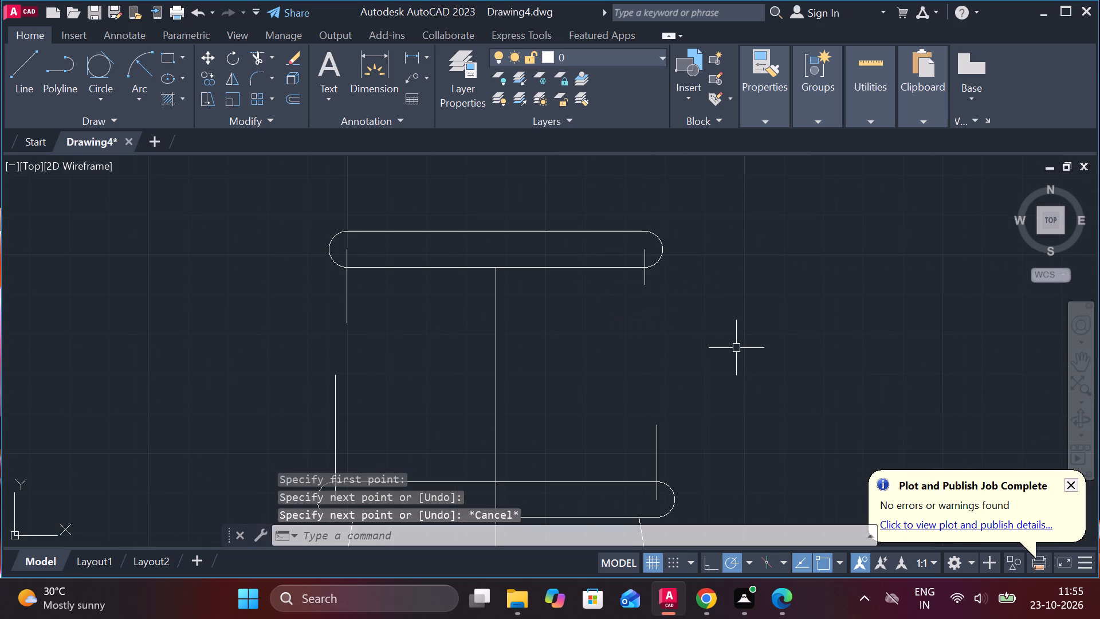
Draw the right slanted line from the 90 by 9 shape's upper edge to the 84 by 9 shape's lower edge, joining their right guide lines.
key(l)
key(Return)
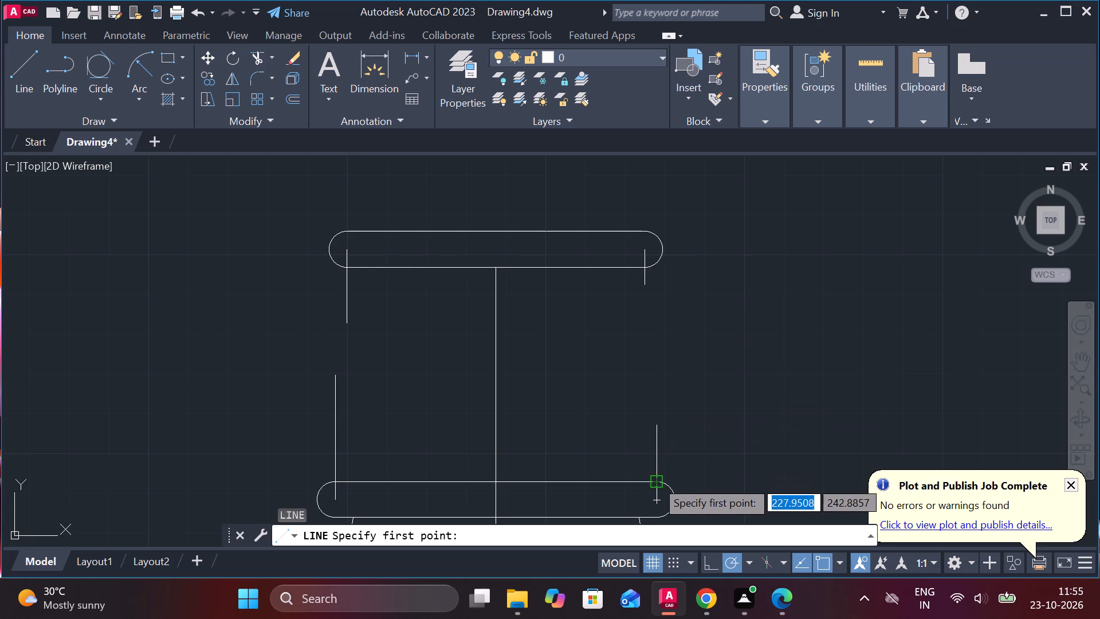
click(655, 480)
scroll(649, 269, up, 2)
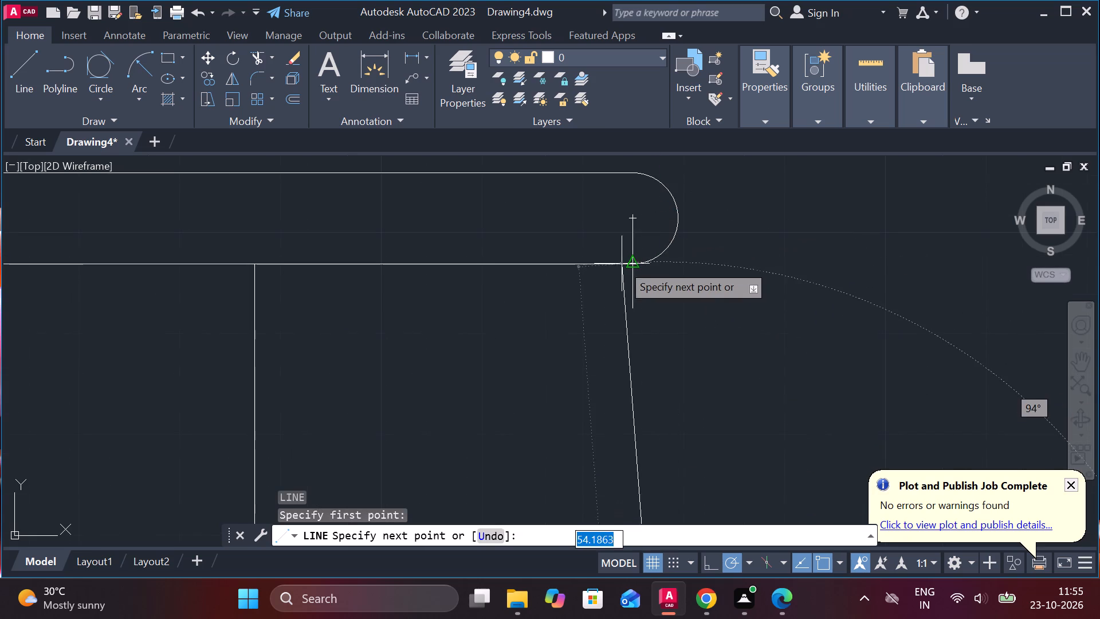
scroll(631, 264, up, 3)
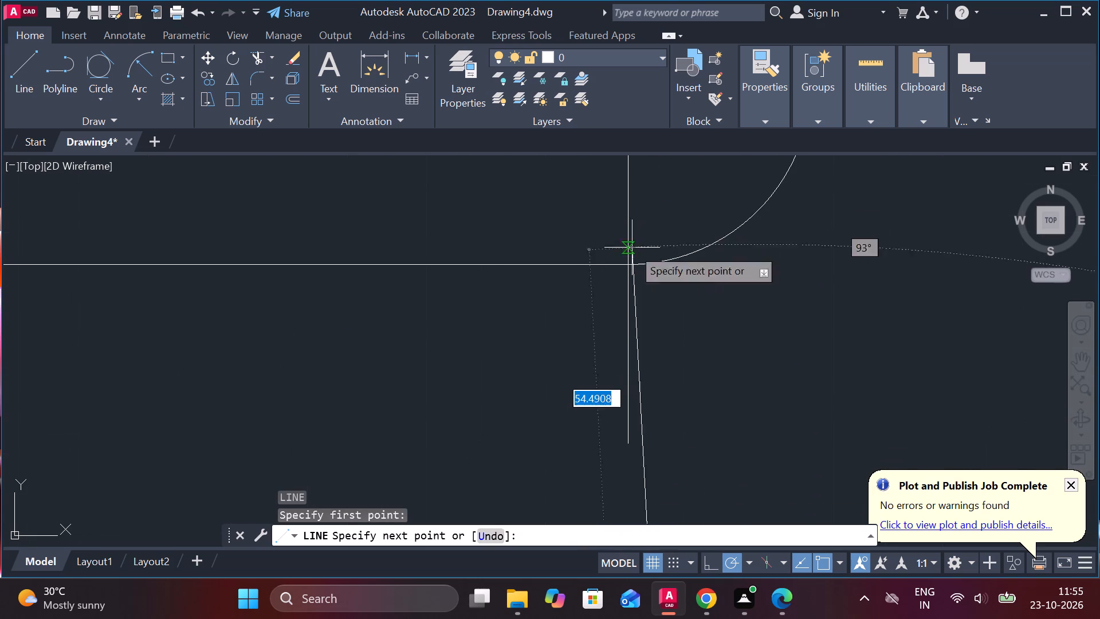
click(626, 263)
scroll(703, 298, down, 3)
scroll(750, 354, down, 3)
middle_drag(780, 385, 782, 328)
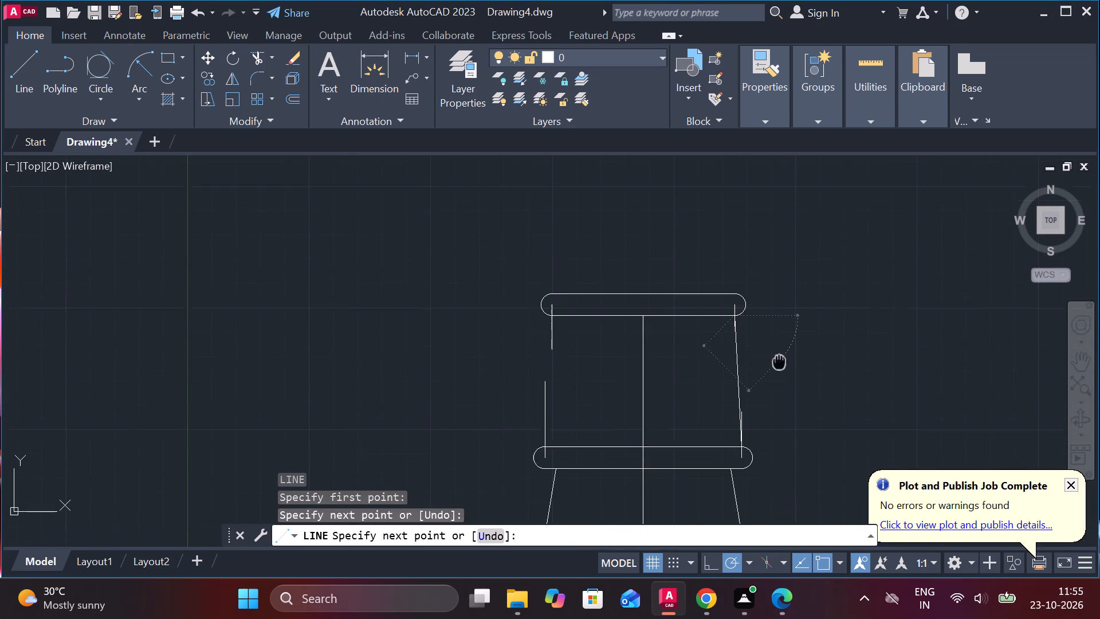
middle_drag(782, 328, 783, 327)
key(Escape)
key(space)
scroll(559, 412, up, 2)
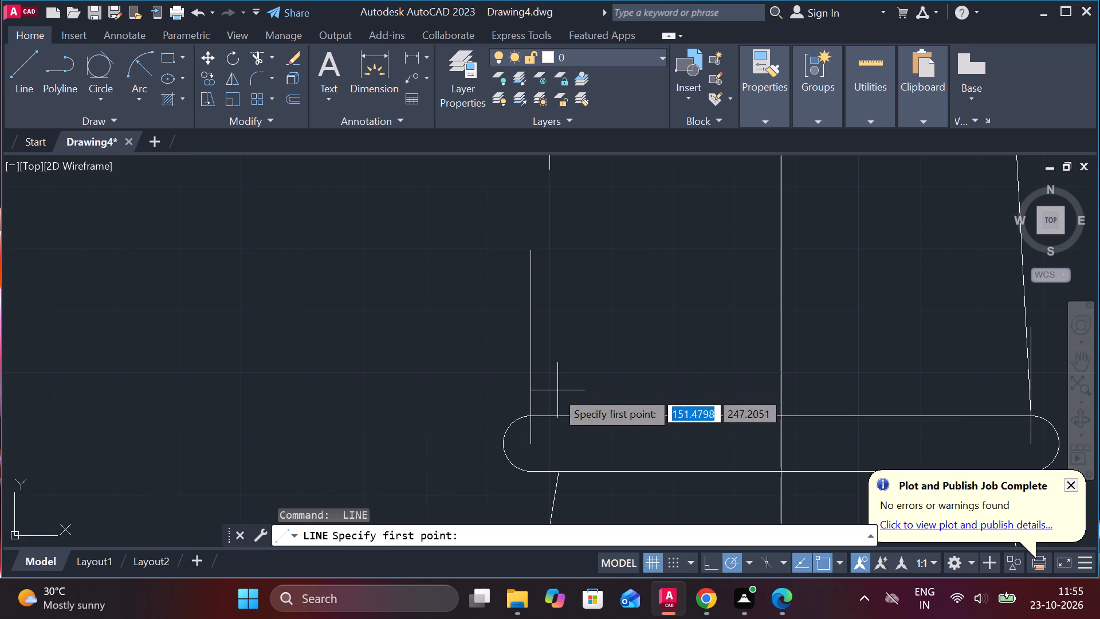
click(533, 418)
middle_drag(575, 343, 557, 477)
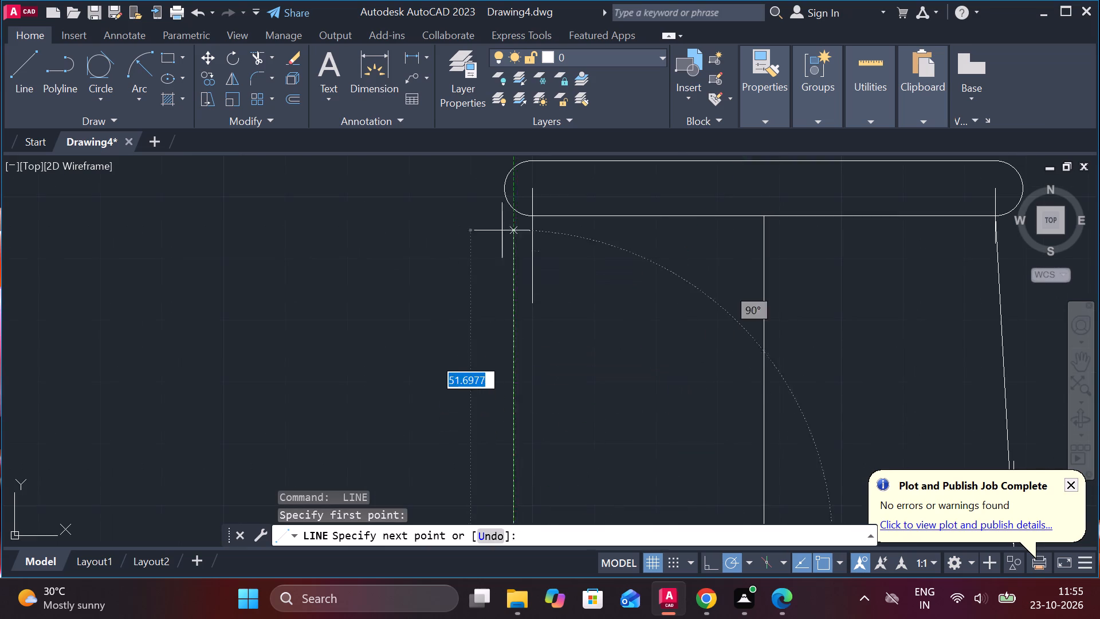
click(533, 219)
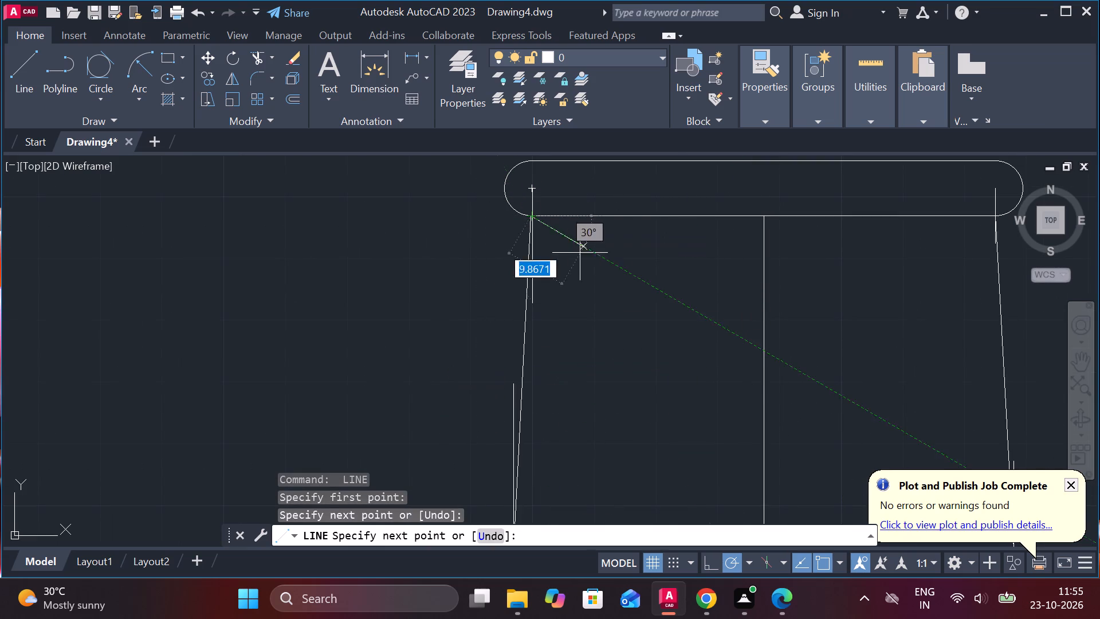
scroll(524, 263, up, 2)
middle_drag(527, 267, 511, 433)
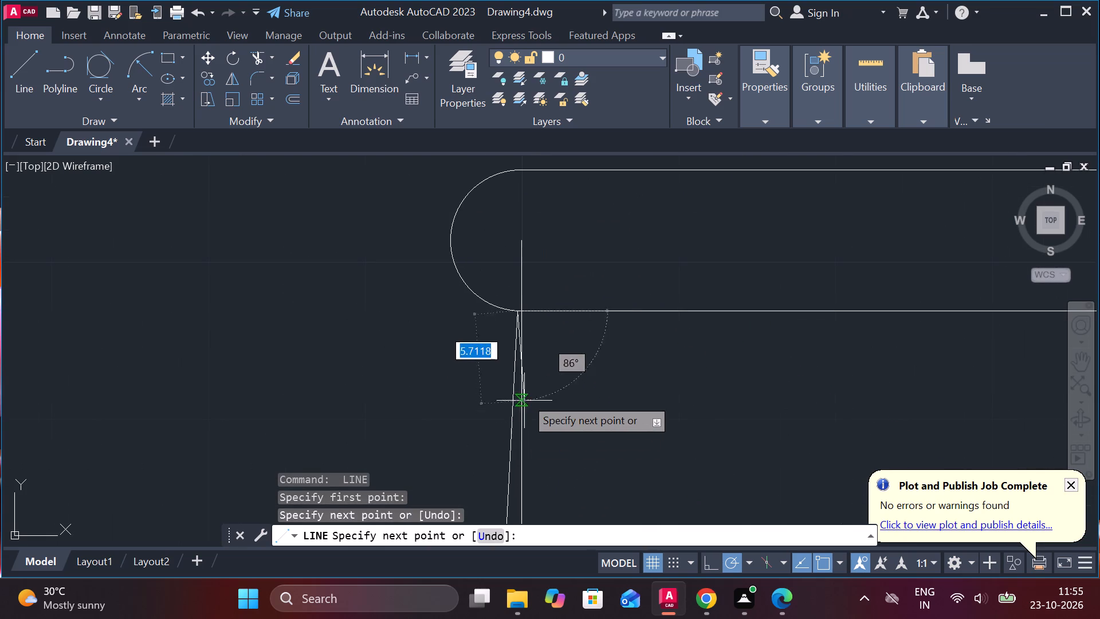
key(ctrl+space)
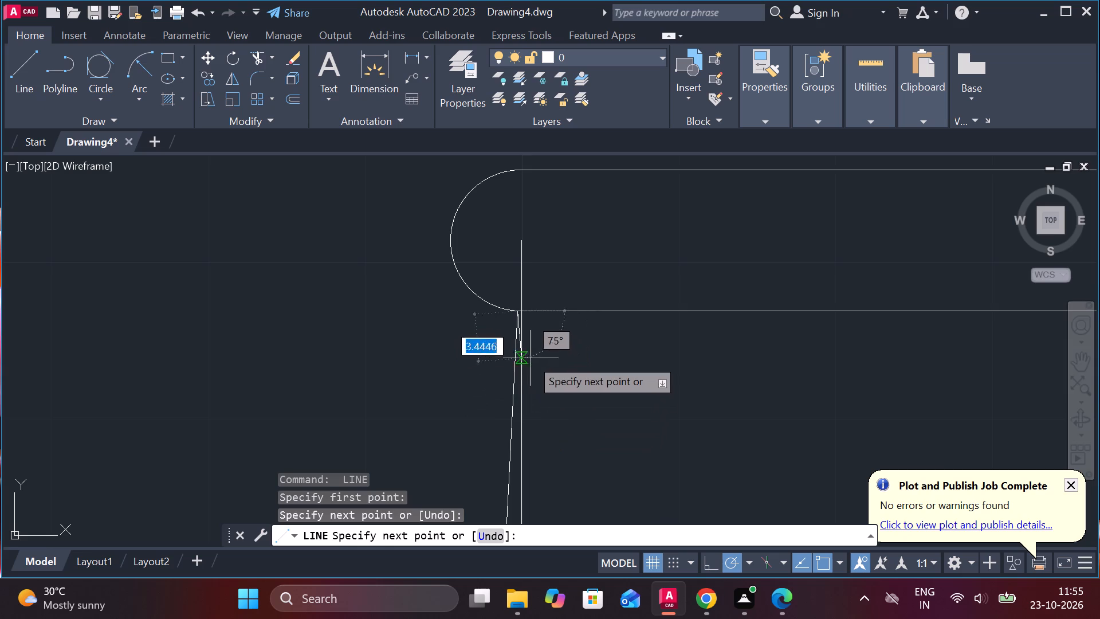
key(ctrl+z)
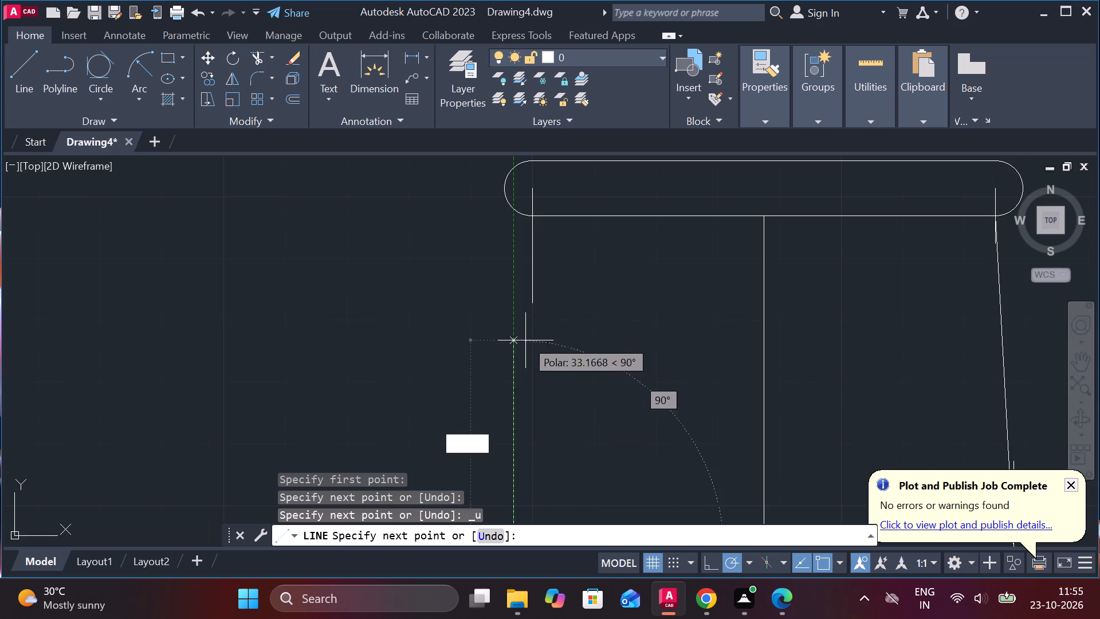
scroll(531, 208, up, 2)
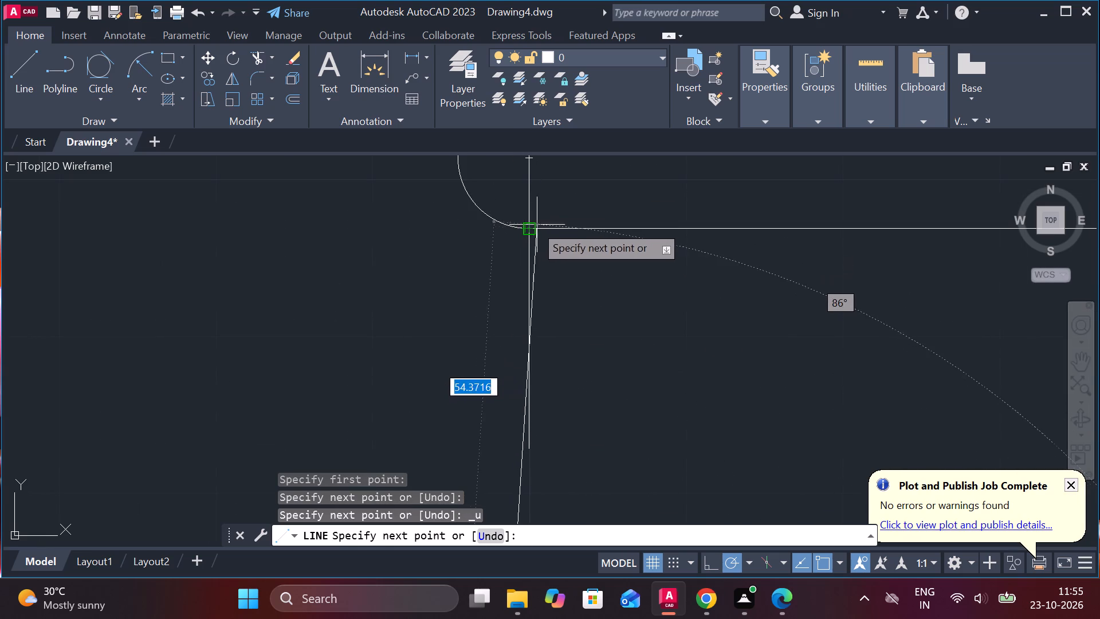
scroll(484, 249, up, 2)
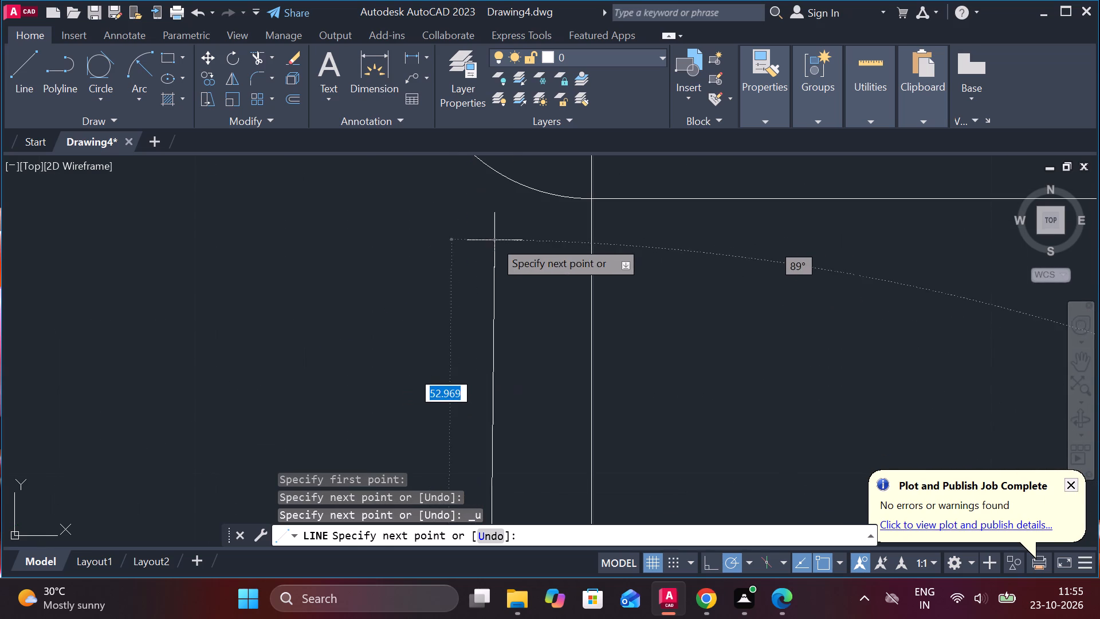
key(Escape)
Draw the left slanted line from the 90 by 9 shape's upper edge to the 84 by 9 shape's lower edge, joining their left guide lines.
scroll(435, 267, down, 2)
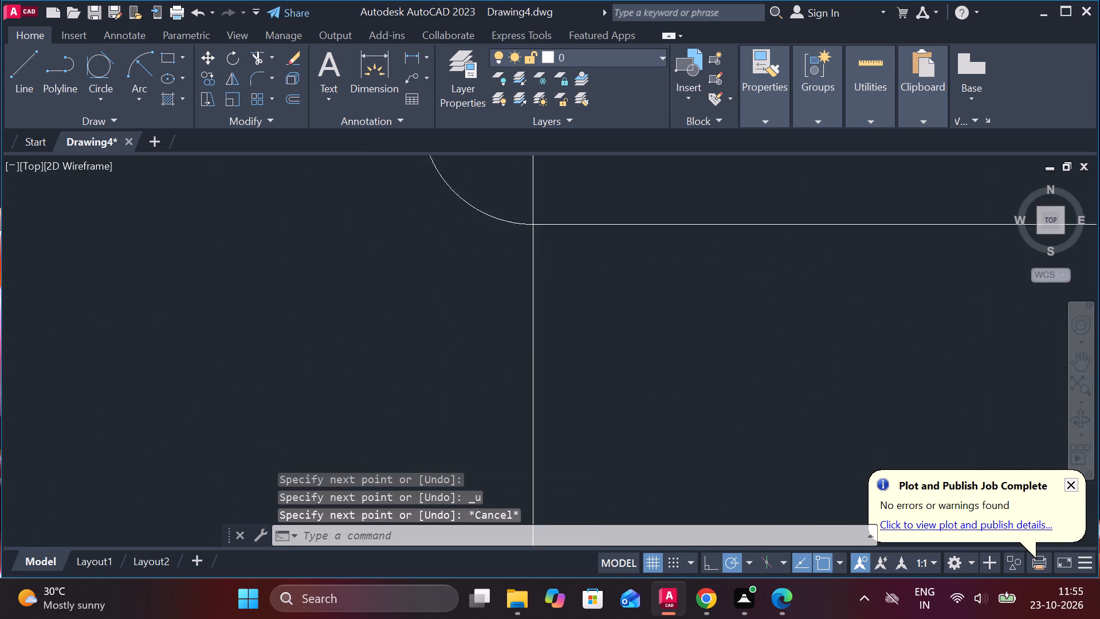
middle_drag(559, 310, 567, 238)
scroll(584, 193, down, 3)
key(l)
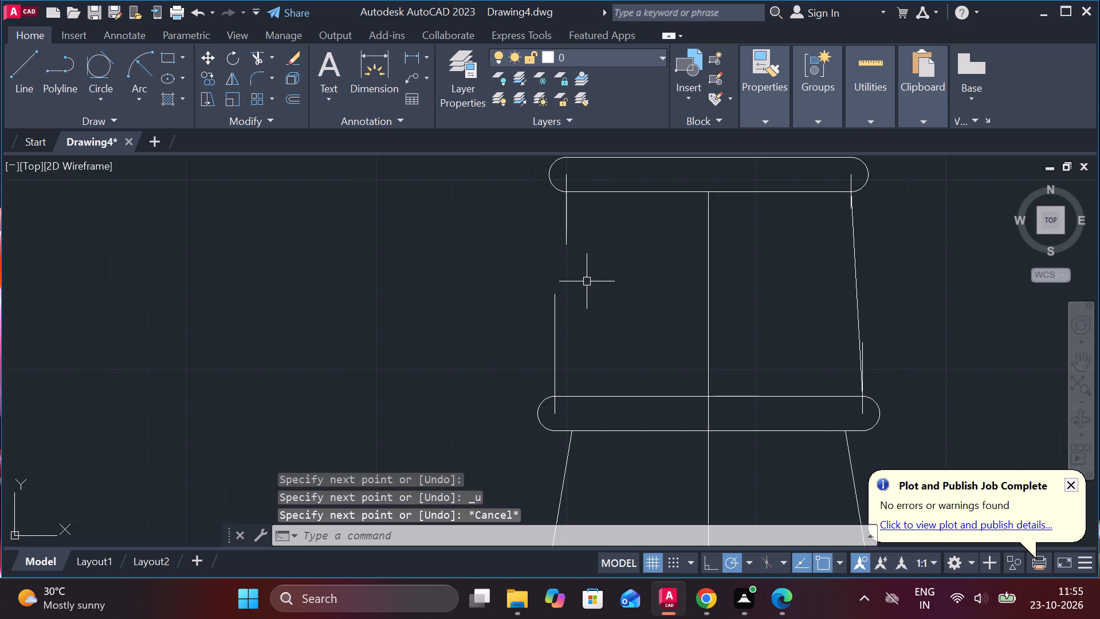
key(Return)
scroll(552, 320, up, 2)
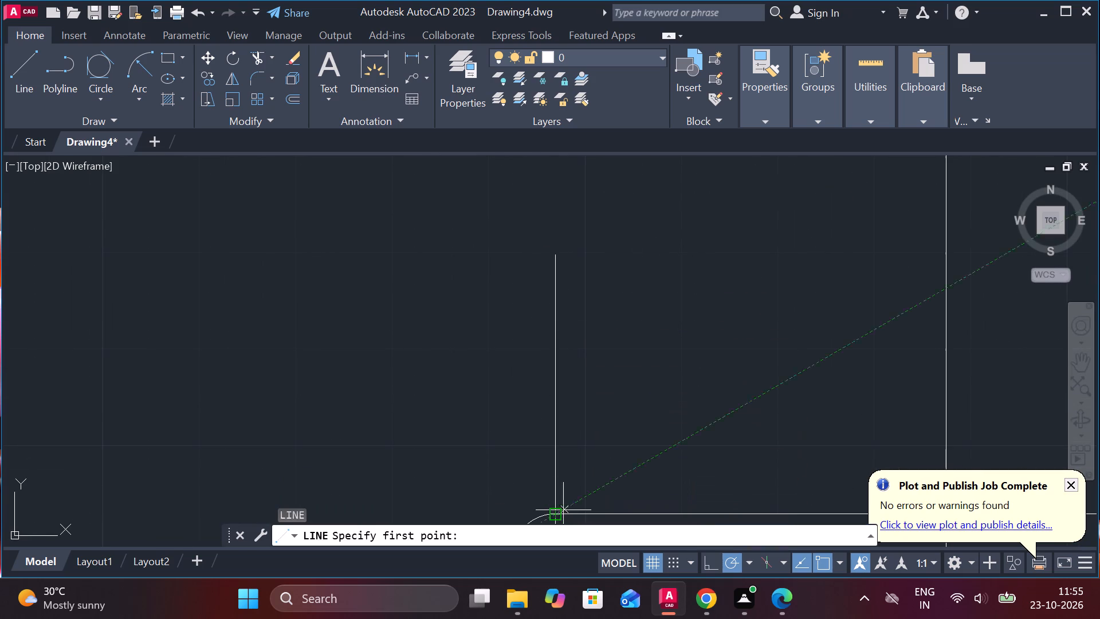
click(554, 510)
middle_drag(569, 248, 596, 491)
middle_drag(539, 273, 535, 411)
scroll(592, 339, up, 3)
middle_drag(622, 457, 583, 329)
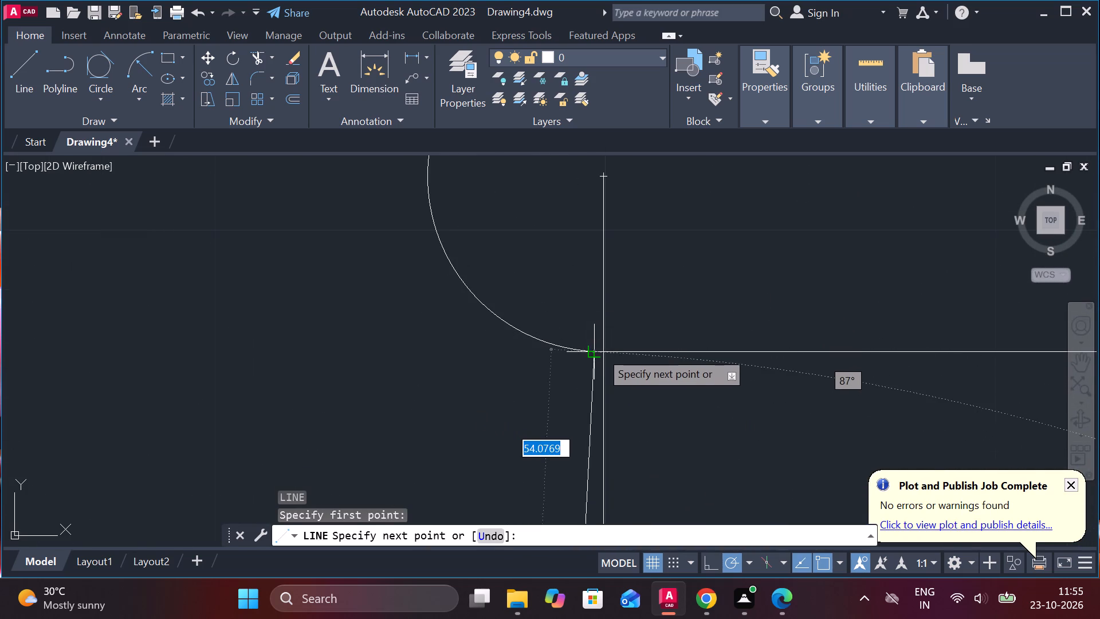
click(604, 353)
scroll(696, 344, down, 3)
scroll(764, 411, down, 2)
middle_drag(784, 431, 615, 245)
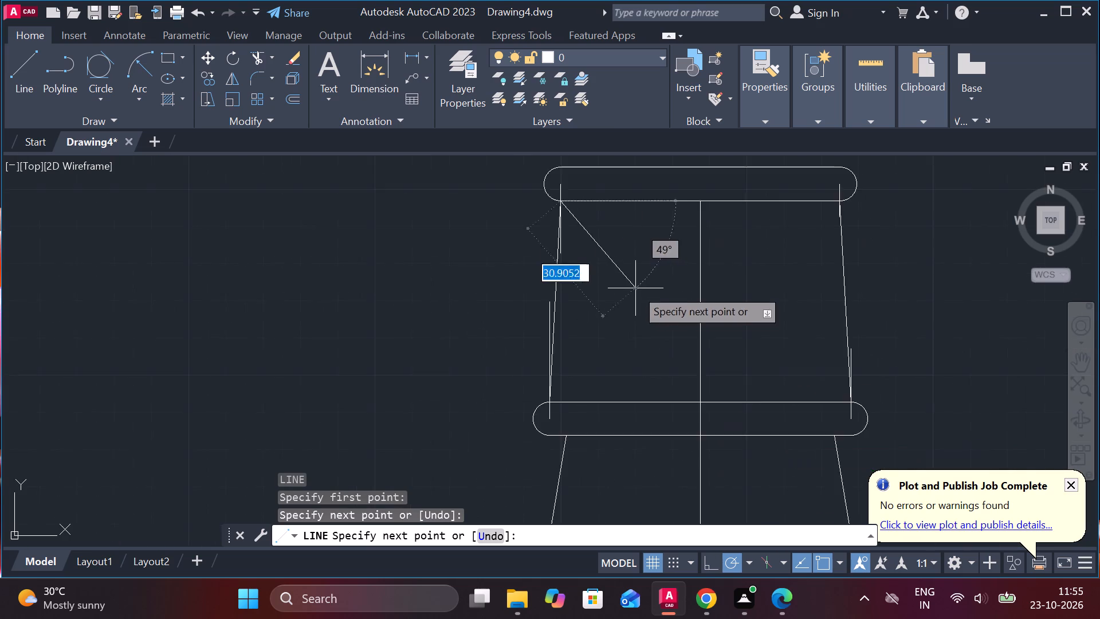
scroll(636, 292, up, 1)
key(Escape)
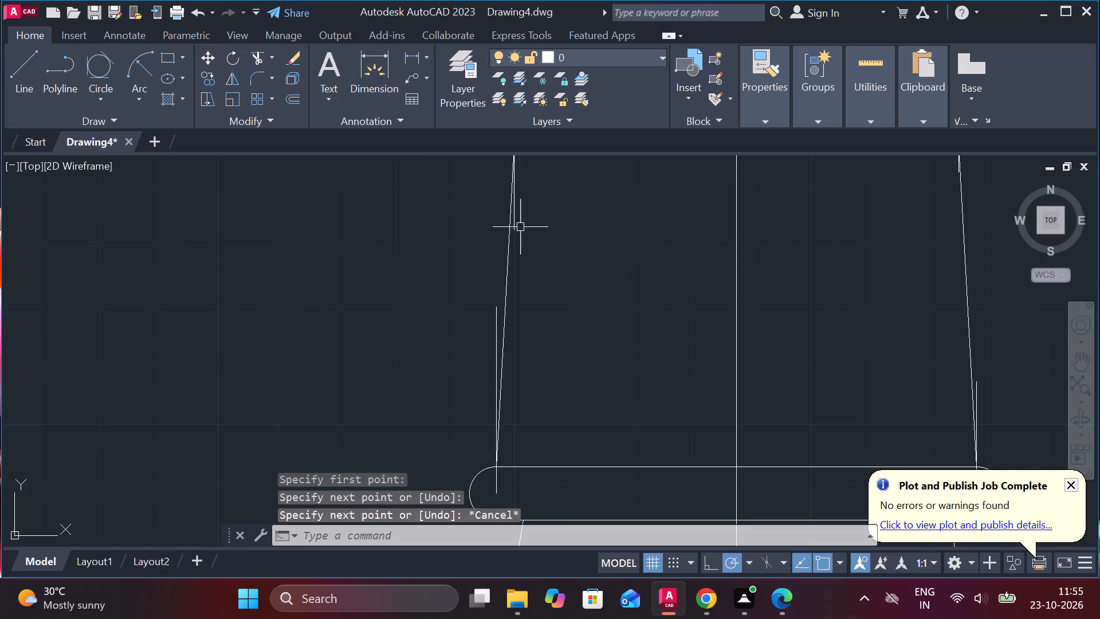
Erase the left and right vertical guide lines that run down from the 84 by 9 shape's end-arc centres.
click(516, 222)
scroll(910, 257, down, 1)
scroll(927, 185, up, 2)
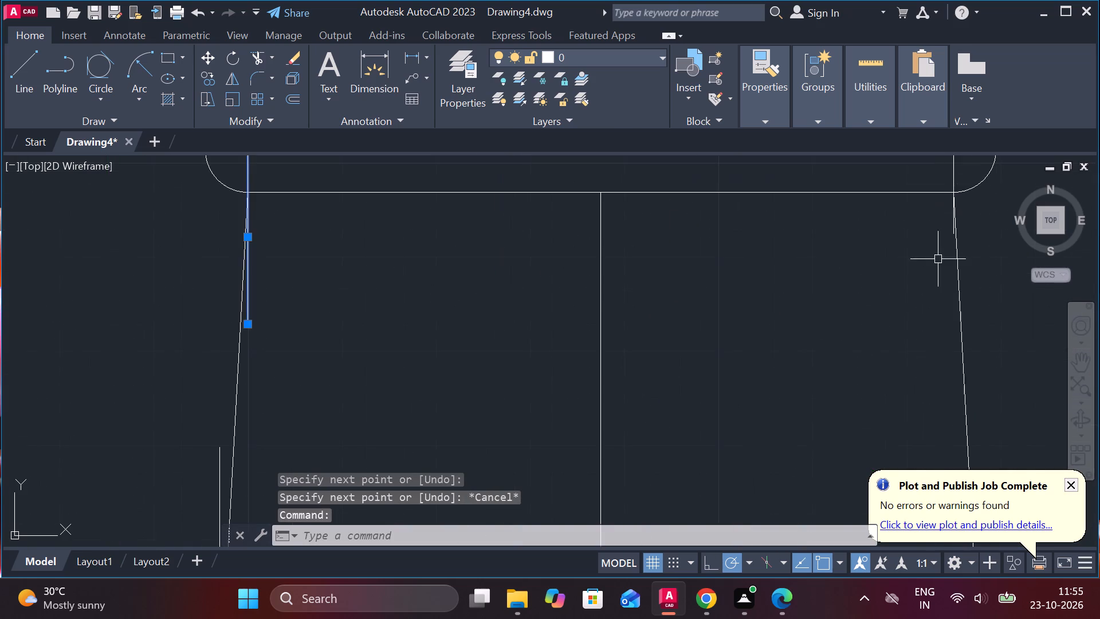
middle_drag(938, 260, 683, 352)
scroll(723, 318, up, 3)
click(610, 325)
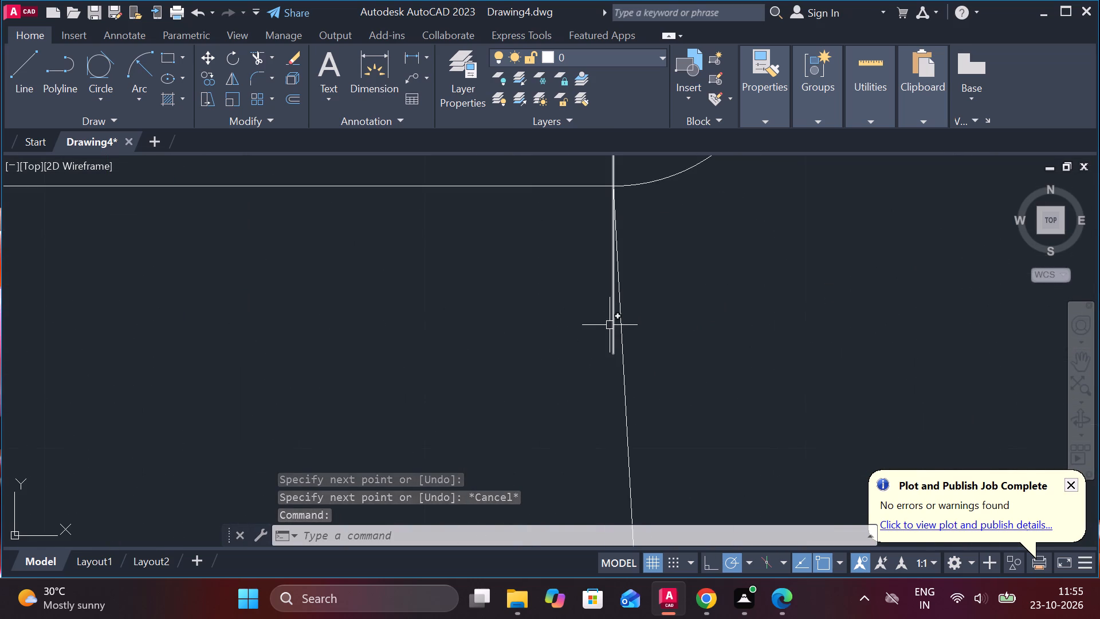
scroll(699, 323, down, 2)
text(E)
key(space)
Erase the left and right vertical guide lines that run up from the 90 by 9 shape's end-arc centres.
scroll(697, 327, down, 2)
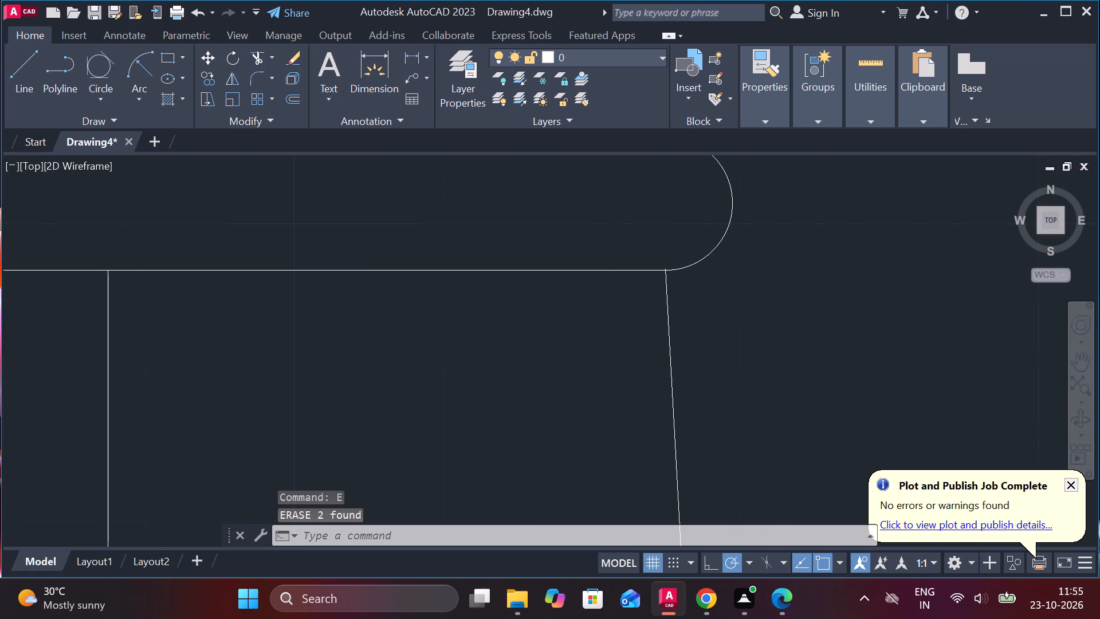
scroll(697, 328, down, 2)
scroll(740, 351, down, 1)
middle_drag(725, 399, 757, 293)
scroll(658, 287, up, 3)
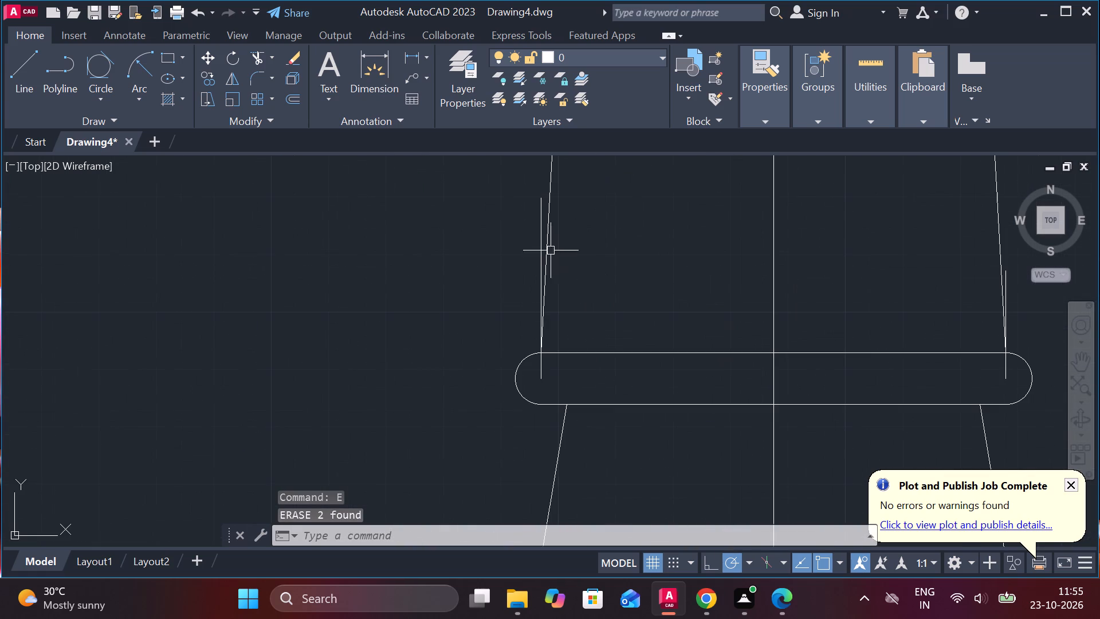
click(538, 207)
middle_drag(949, 316, 944, 316)
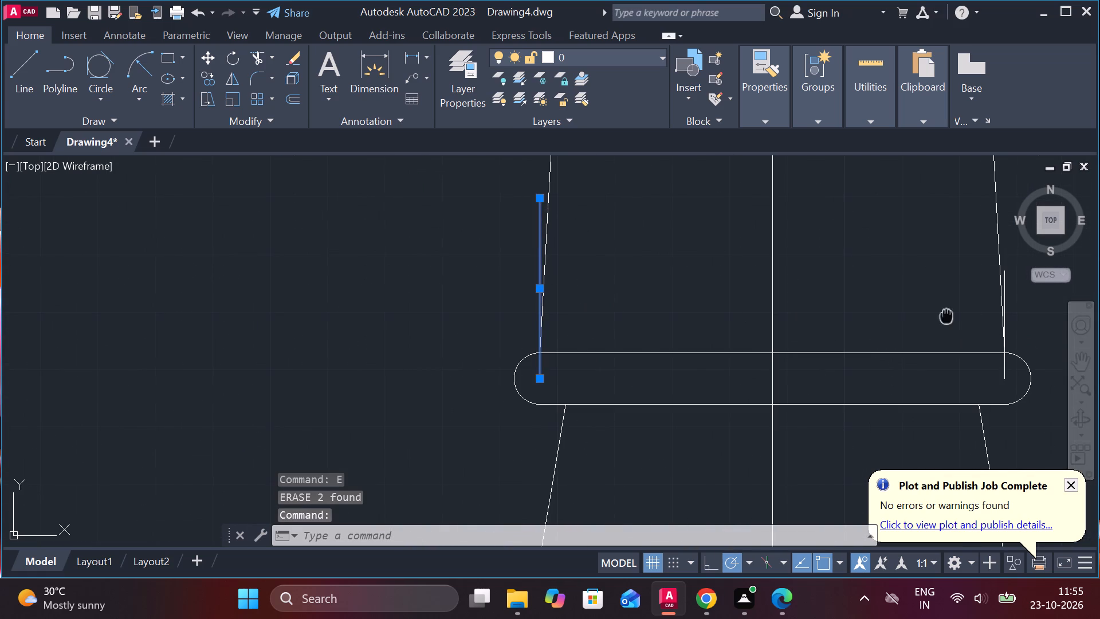
middle_drag(944, 316, 779, 314)
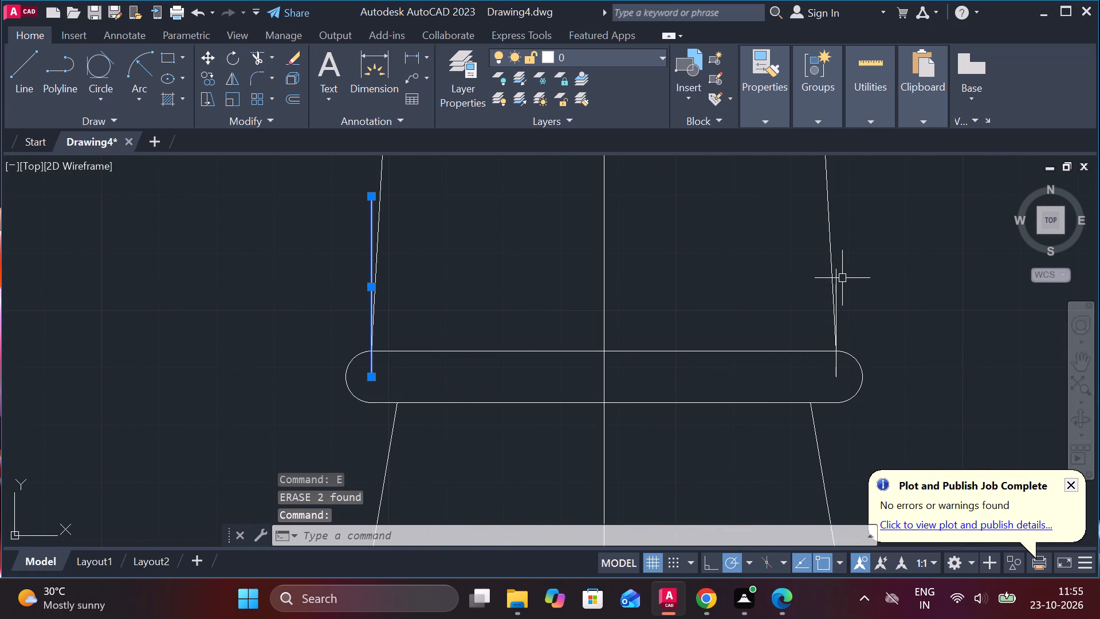
click(840, 270)
text(E)
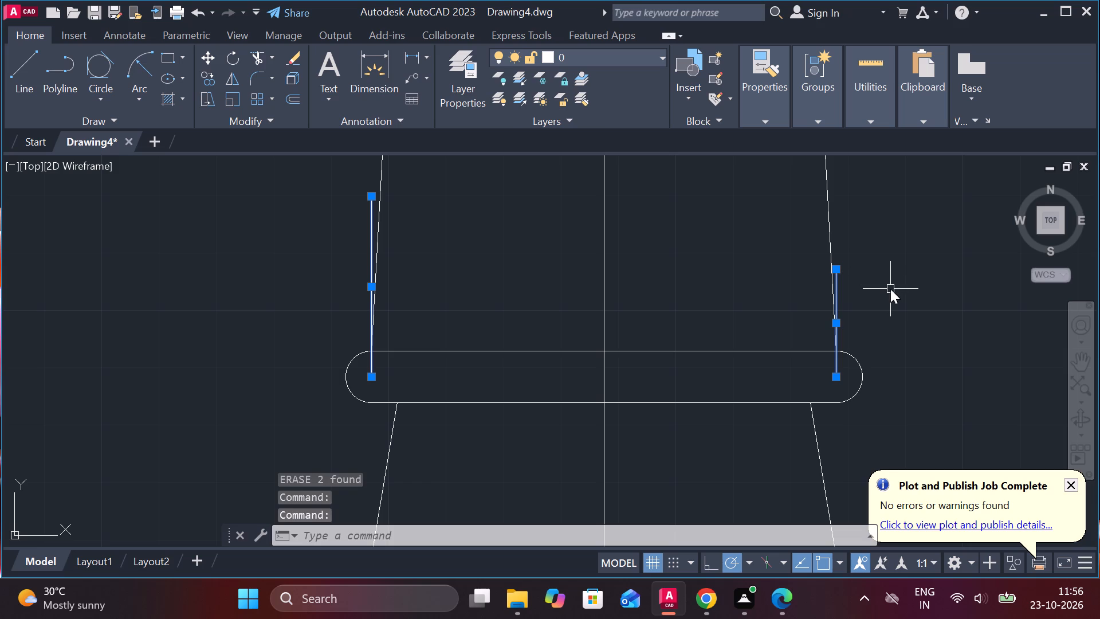
key(space)
Draw a vertical guide line about 14 long downward from the left end-arc centre of the 90 by 9 shape.
scroll(890, 289, down, 3)
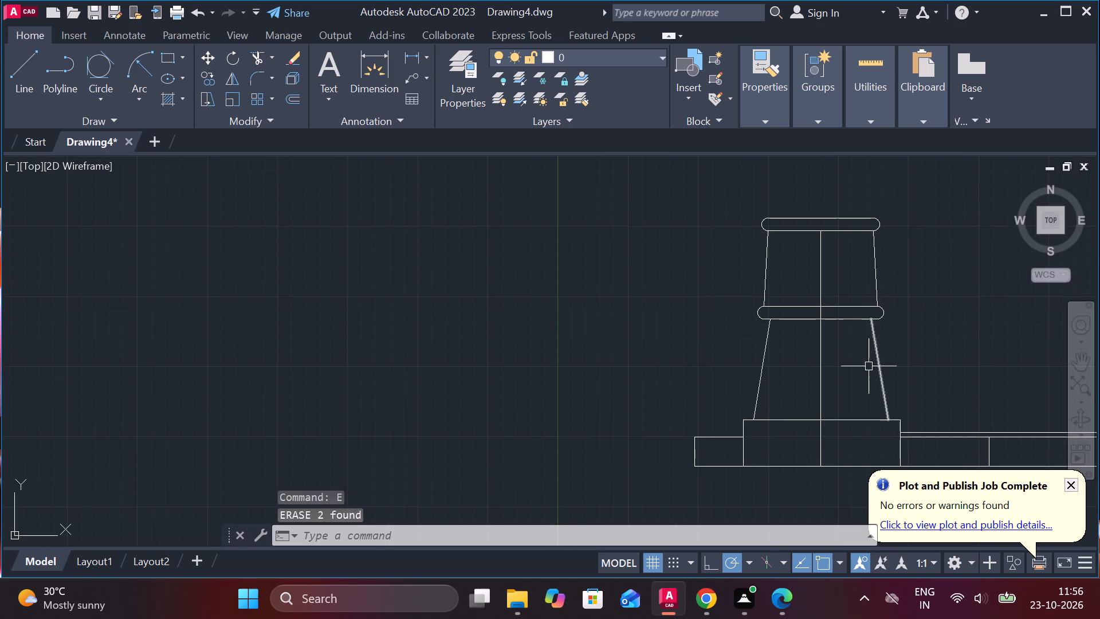
middle_drag(837, 390, 827, 362)
scroll(765, 315, up, 2)
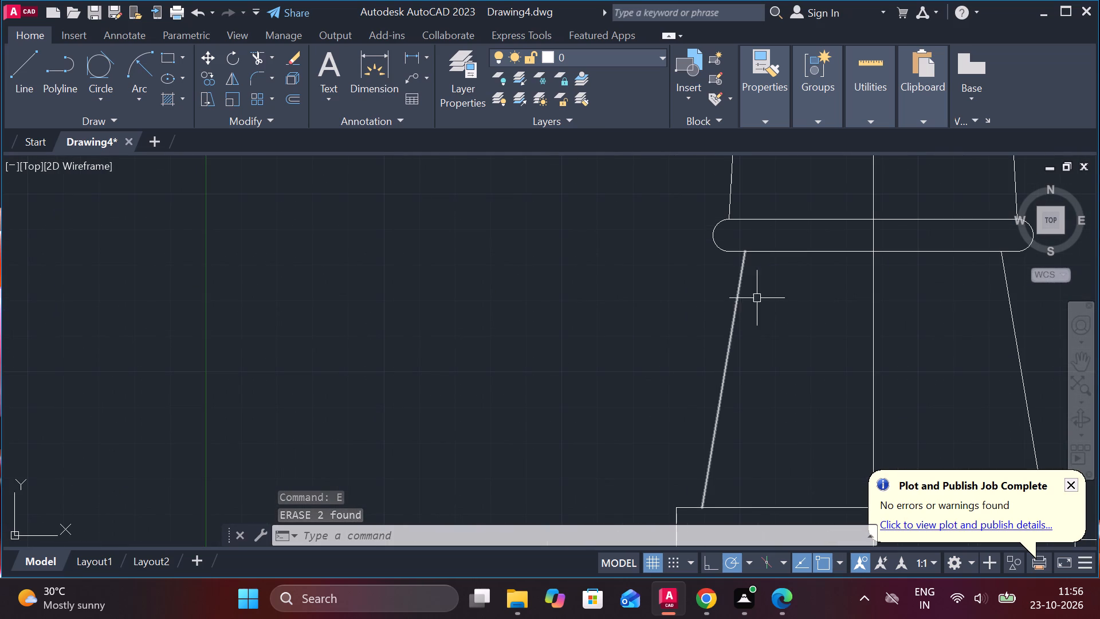
key(l)
key(Return)
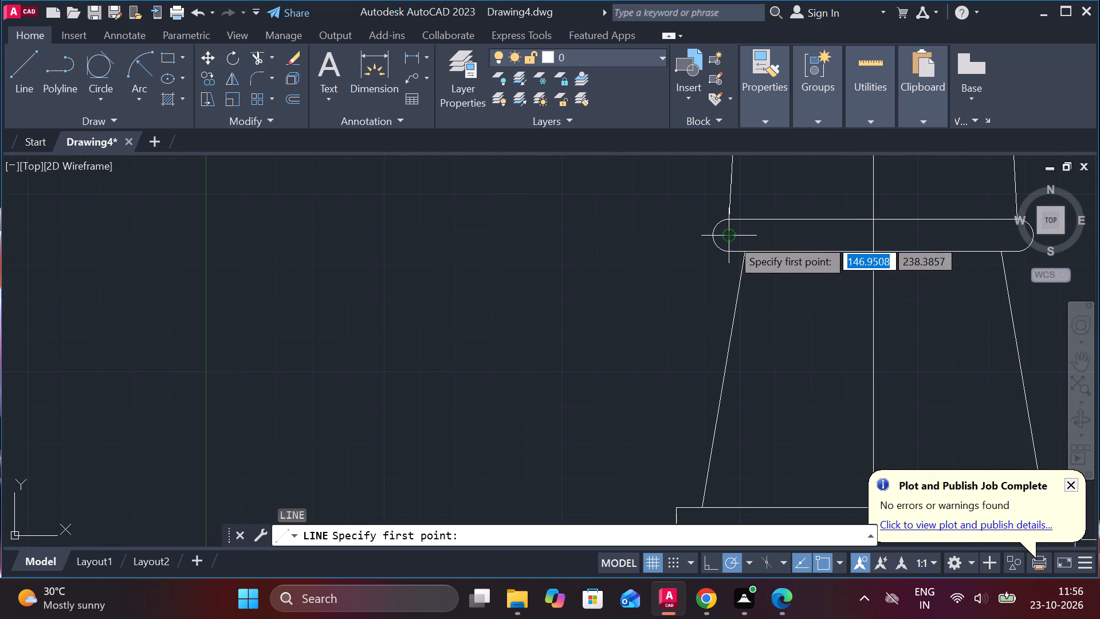
click(731, 236)
click(726, 308)
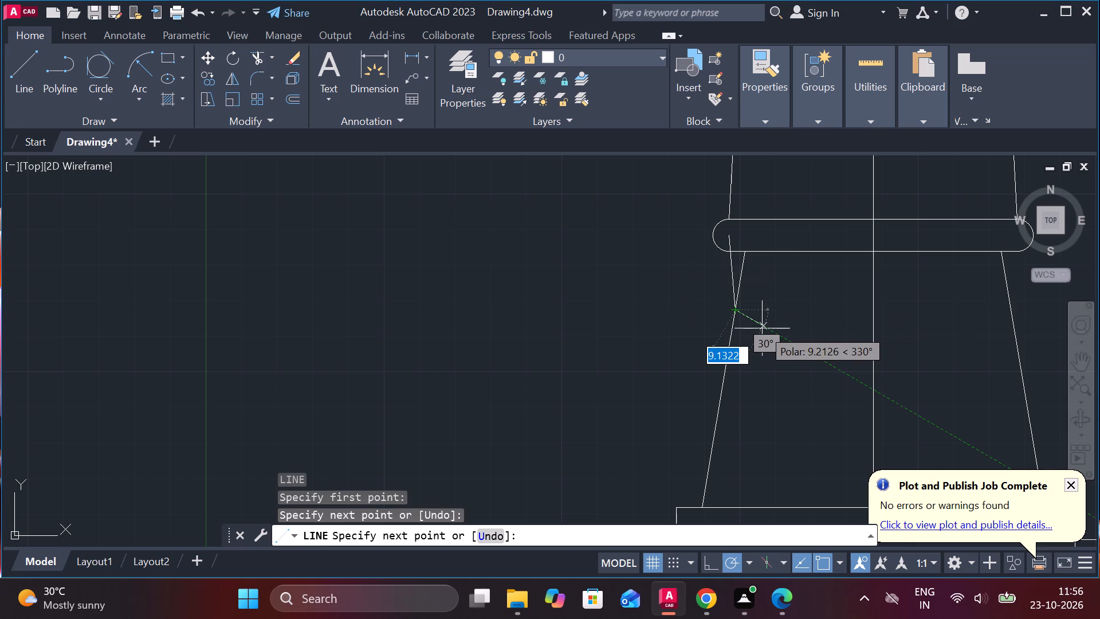
key(ctrl+z)
scroll(724, 254, up, 2)
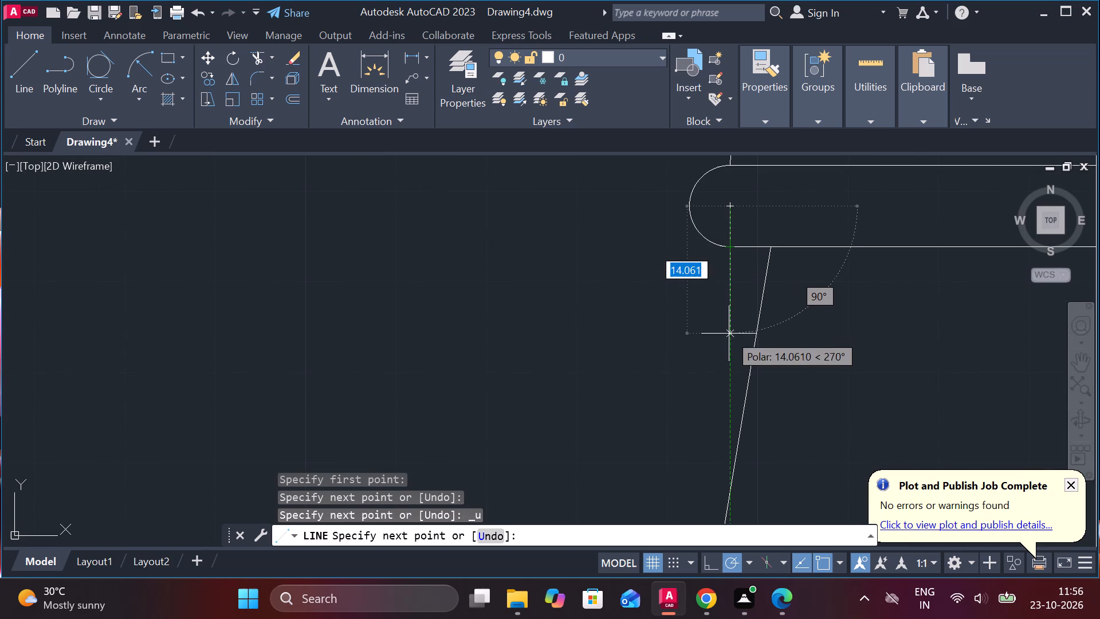
click(729, 334)
key(Escape)
Draw a short vertical guide line downward from the right end-arc centre of the 90 by 9 shape.
middle_drag(830, 342, 561, 310)
scroll(952, 303, down, 2)
middle_drag(952, 303, 763, 314)
key(space)
key(space)
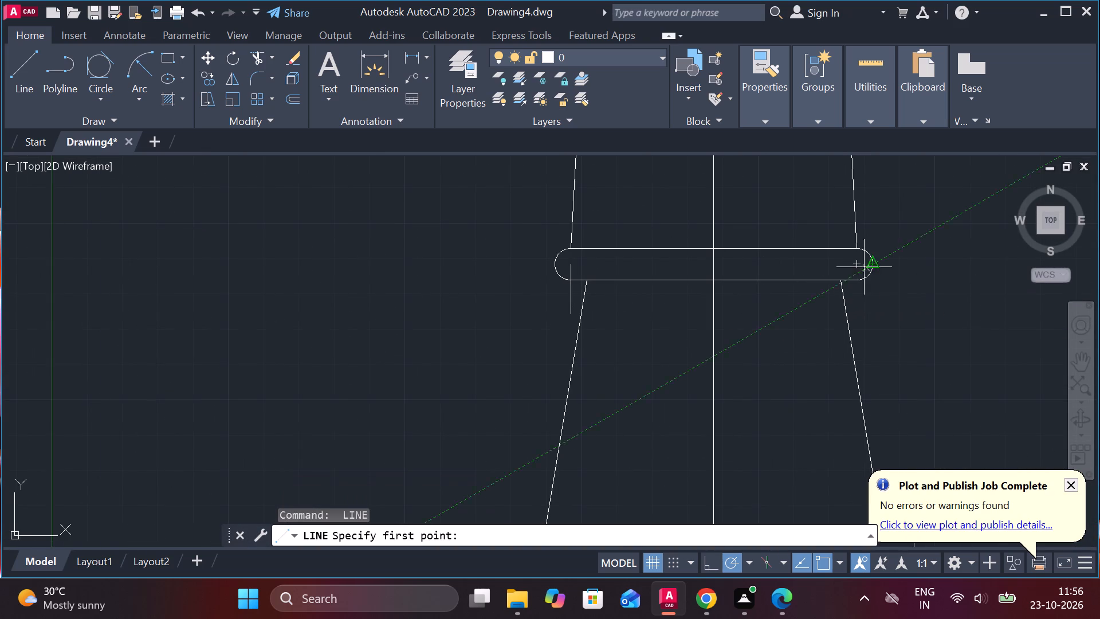
click(859, 267)
click(862, 304)
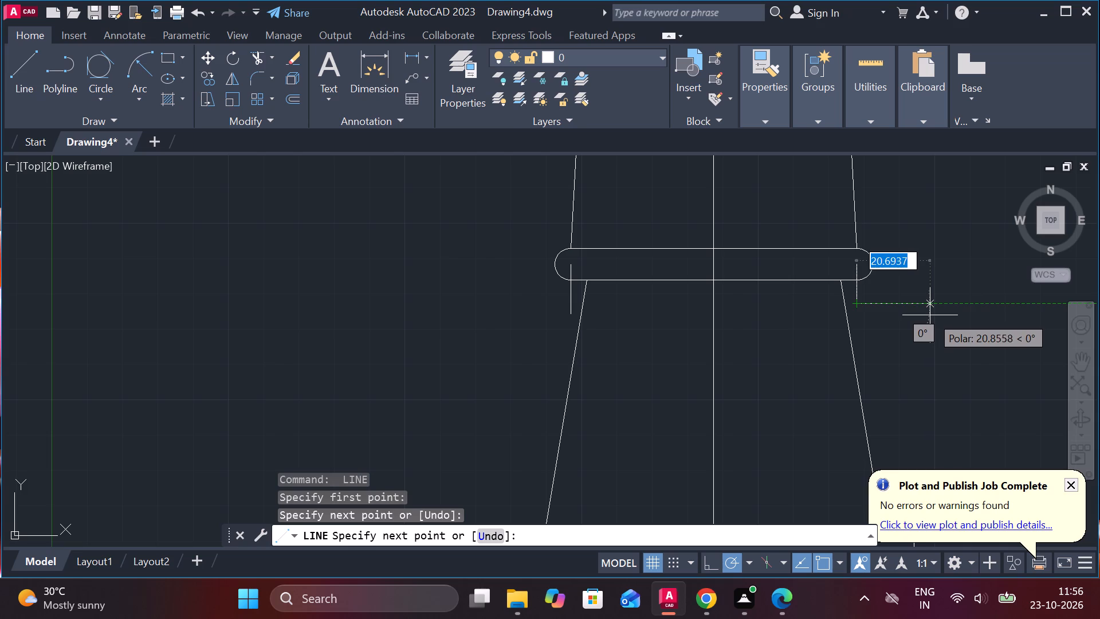
key(Escape)
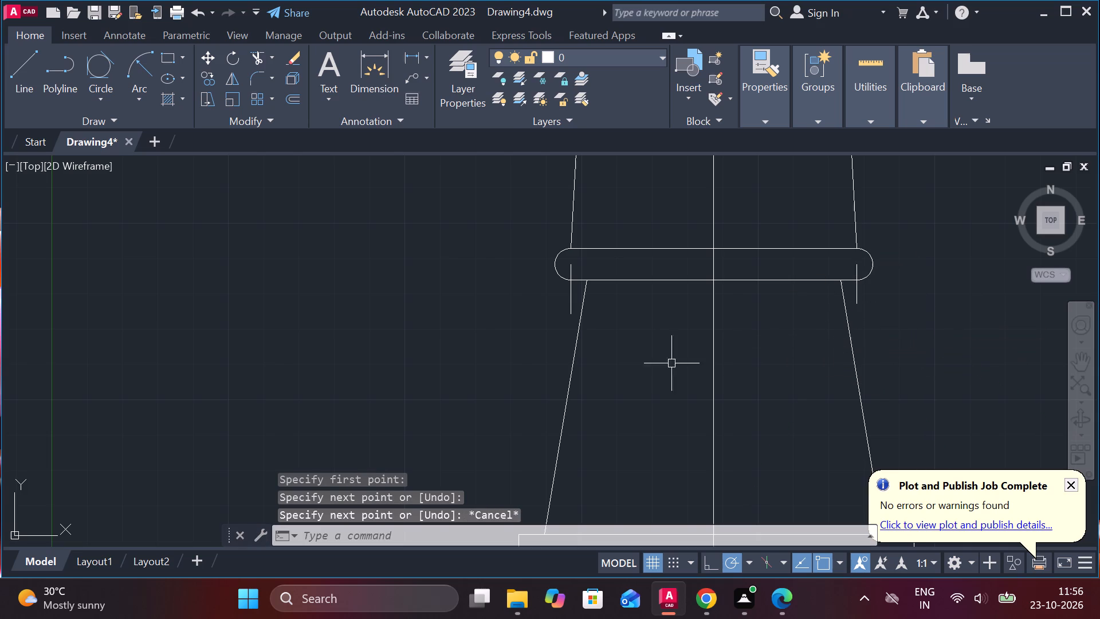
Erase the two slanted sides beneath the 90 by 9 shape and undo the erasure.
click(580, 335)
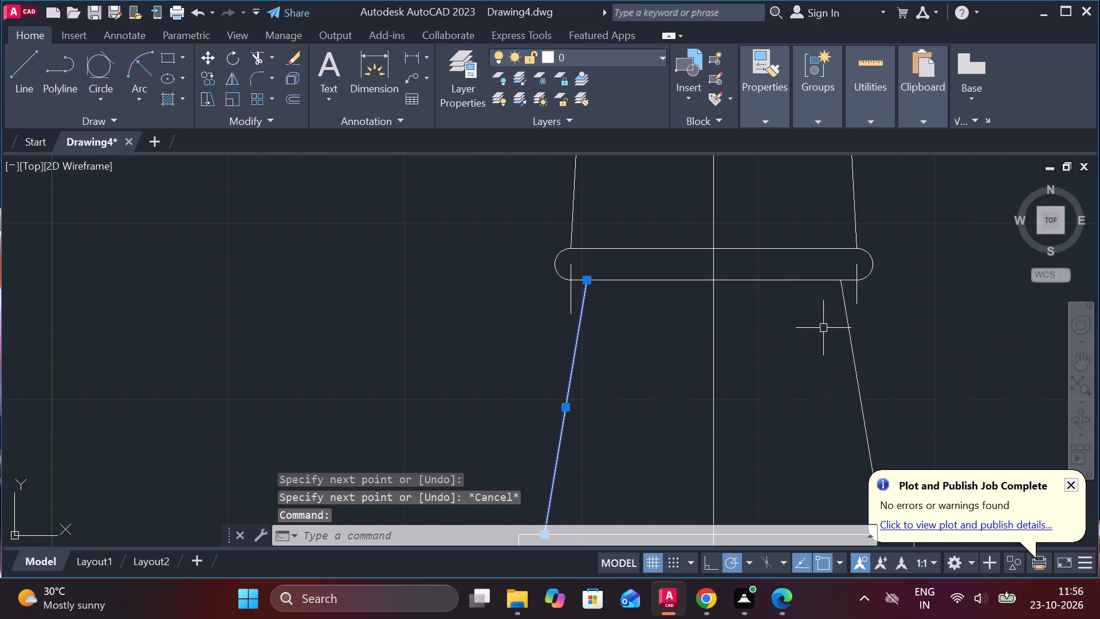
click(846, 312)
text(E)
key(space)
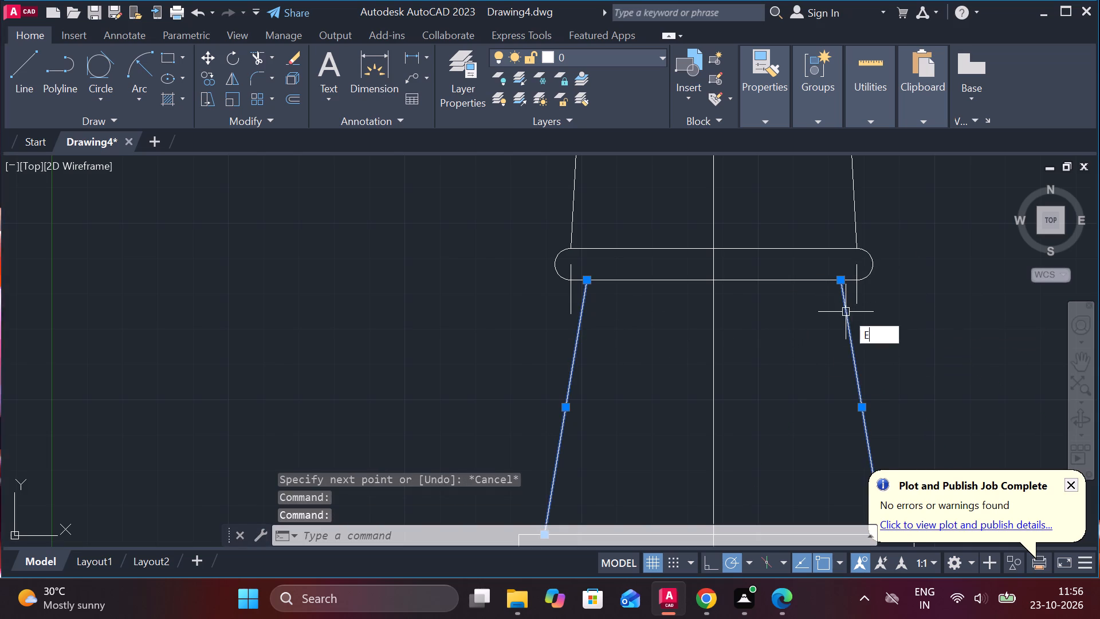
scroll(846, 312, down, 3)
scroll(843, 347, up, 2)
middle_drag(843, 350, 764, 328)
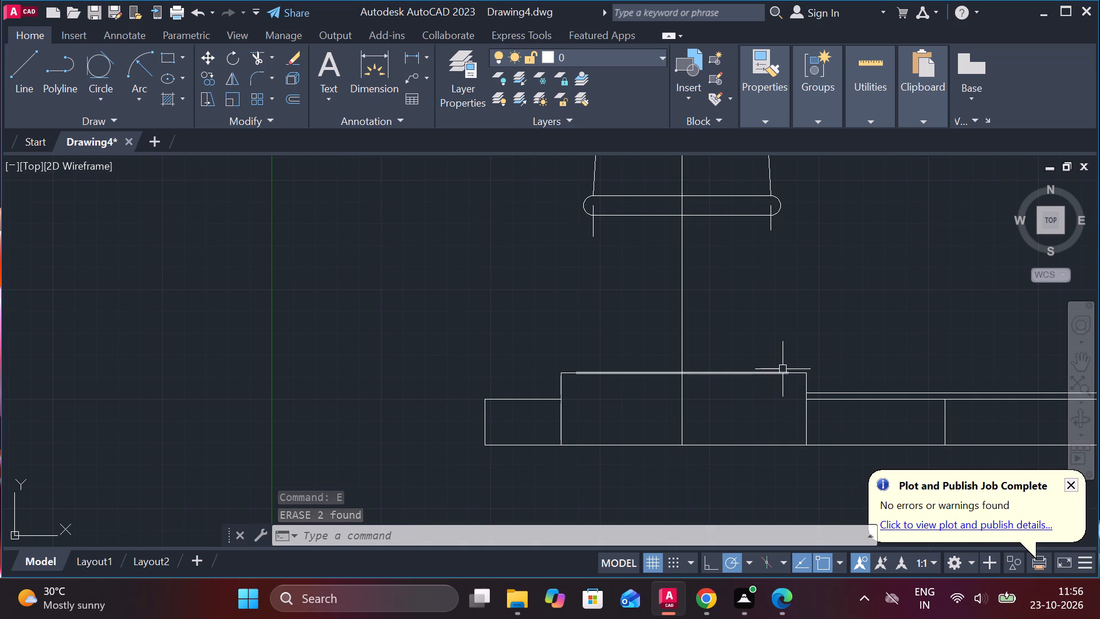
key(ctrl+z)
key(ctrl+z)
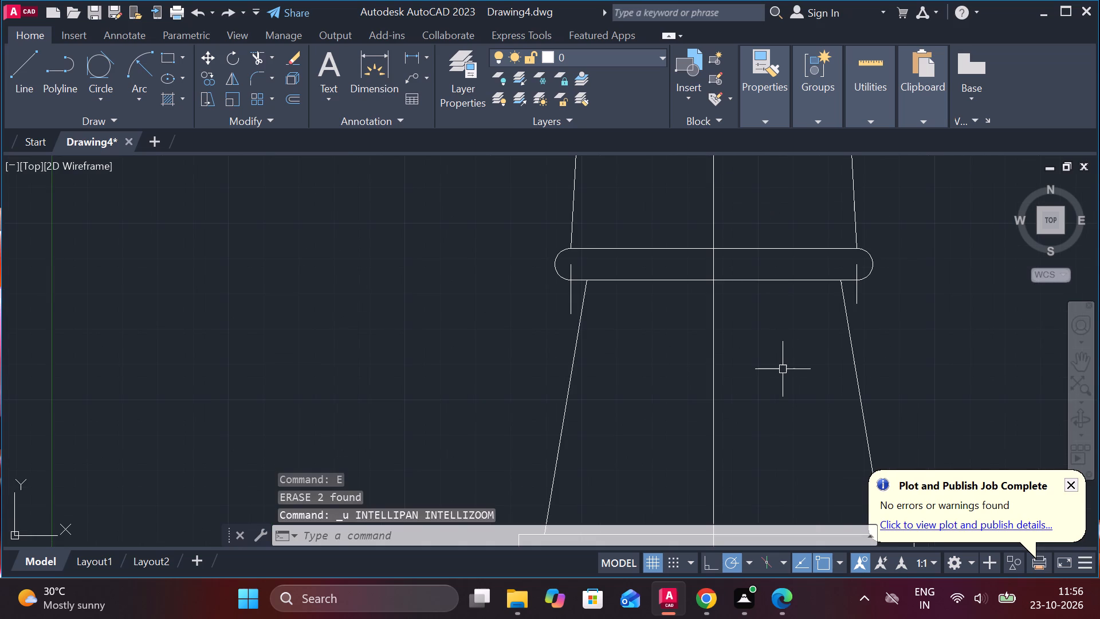
Draw a slanted line from the foot of the existing left side to the 90 by 9 shape's lower-left arc end.
scroll(783, 369, down, 2)
key(l)
key(Return)
scroll(710, 392, up, 2)
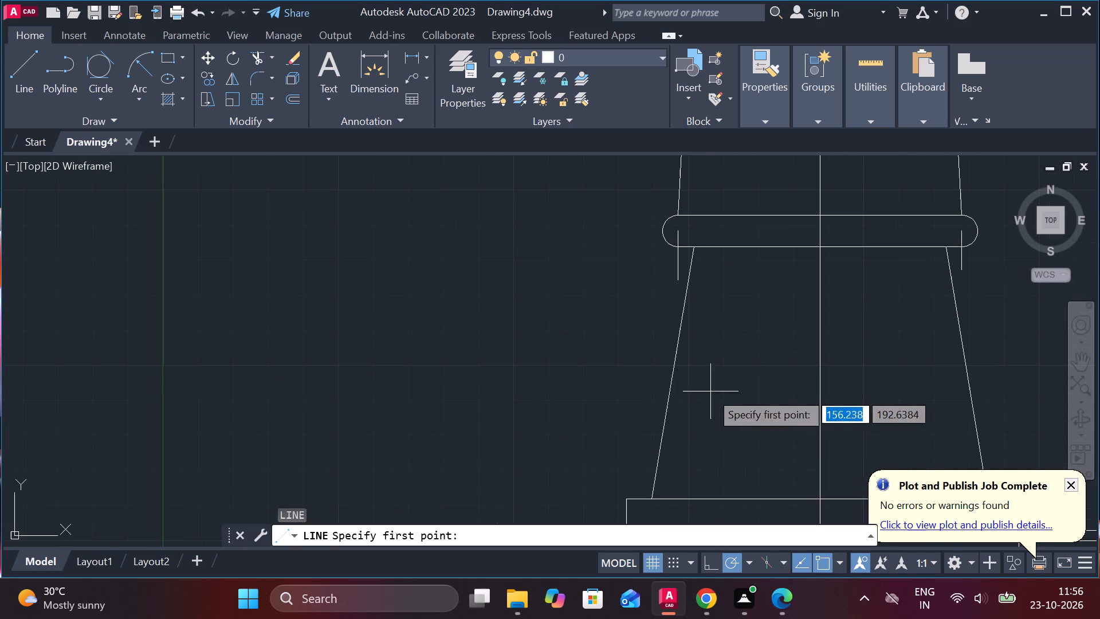
click(657, 495)
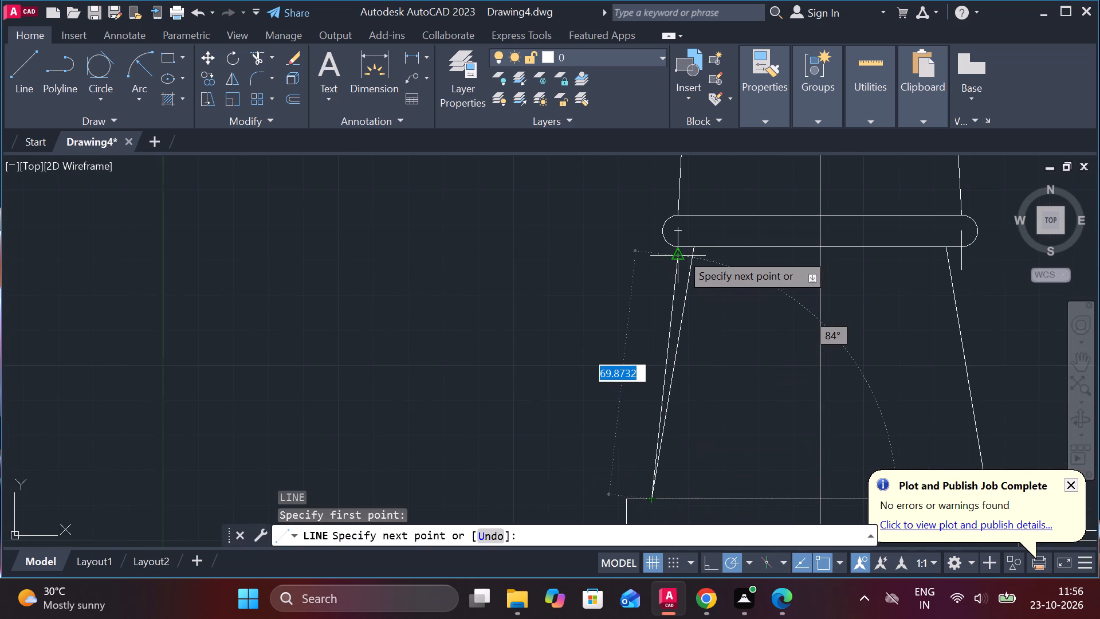
scroll(681, 250, up, 3)
click(661, 232)
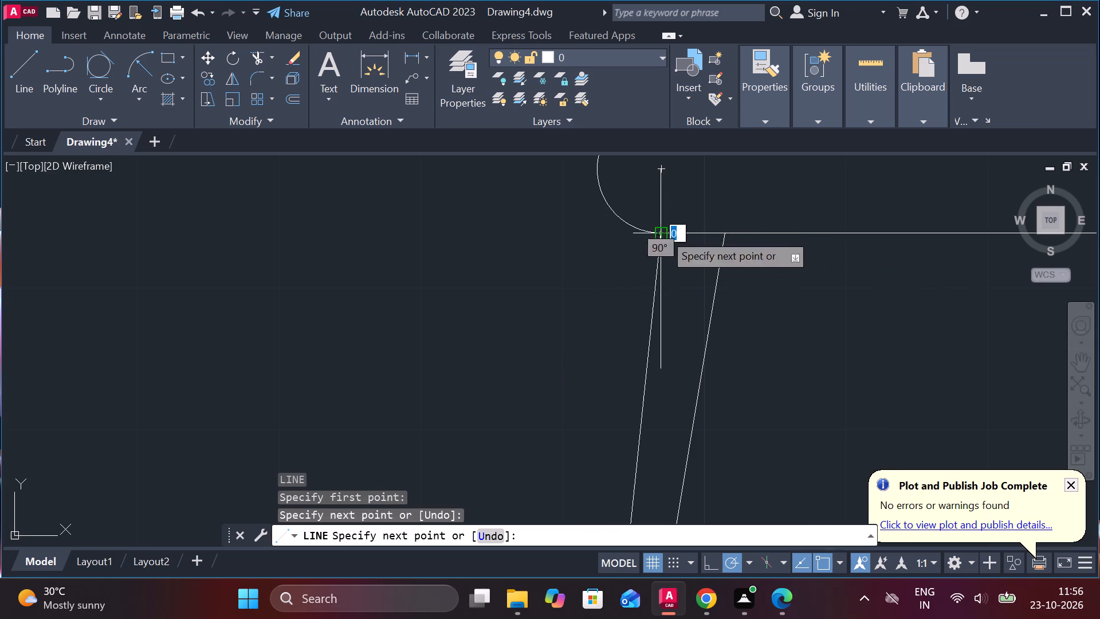
scroll(733, 260, down, 3)
middle_drag(773, 301, 645, 232)
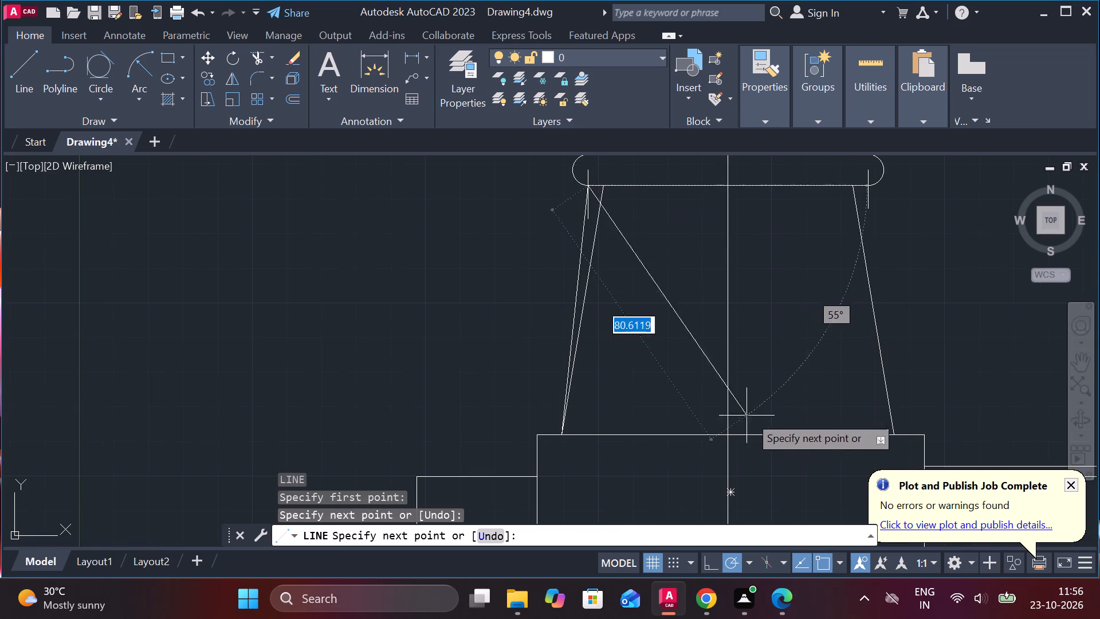
key(Escape)
Draw a slanted line from the foot of the existing right side to the 90 by 9 shape's lower-right arc end.
key(space)
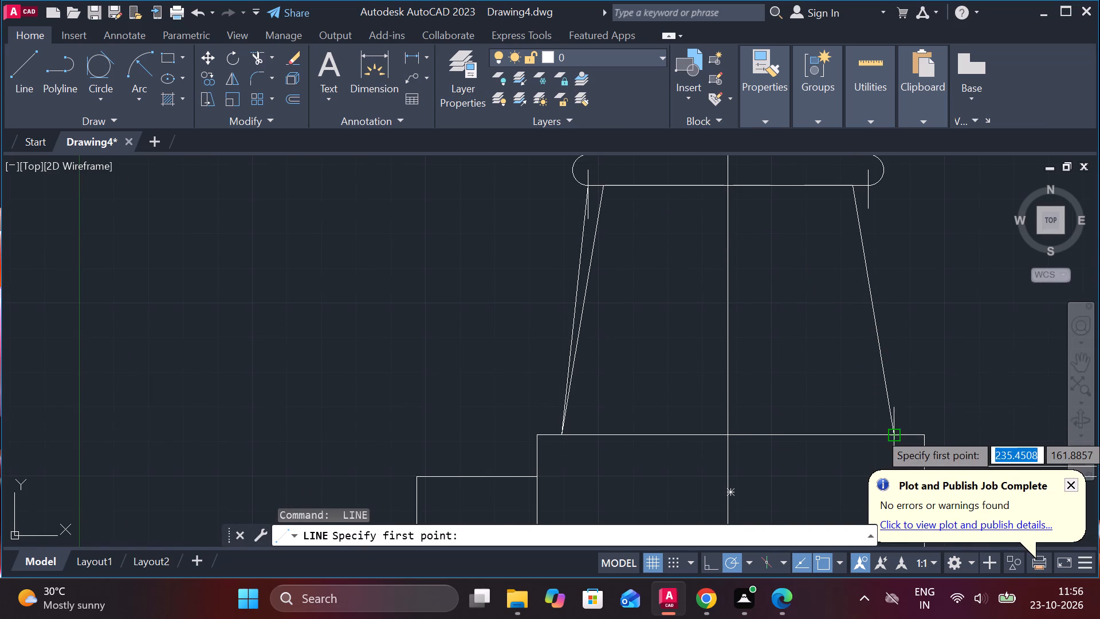
click(891, 432)
scroll(858, 190, up, 2)
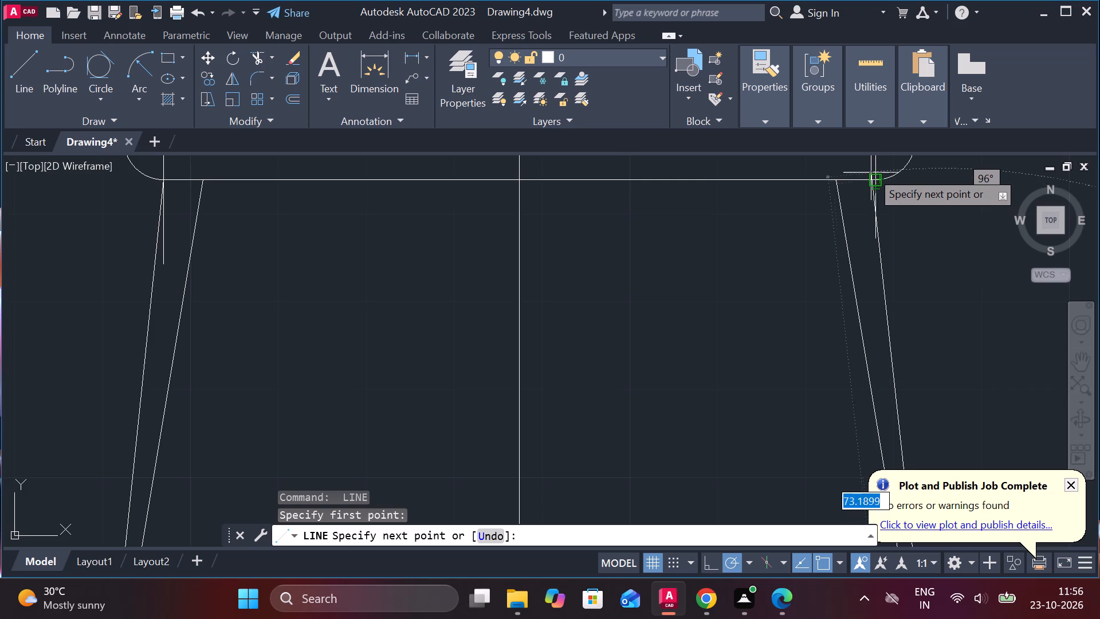
click(872, 178)
scroll(878, 197, down, 3)
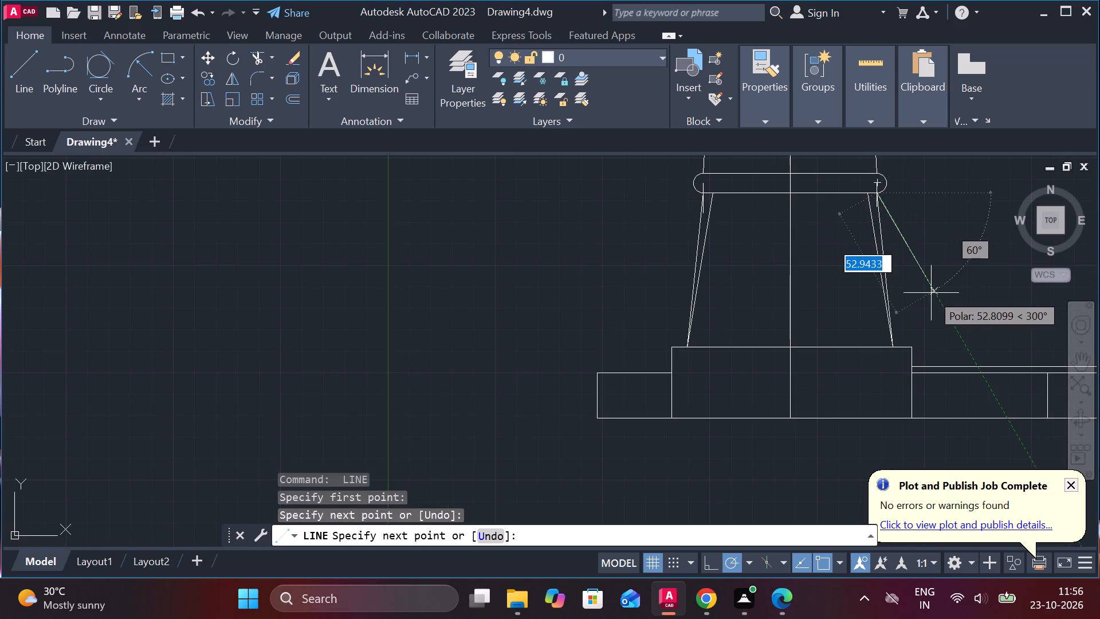
key(Escape)
Erase the two old inner slanted sides beneath the 90 by 9 shape.
click(870, 221)
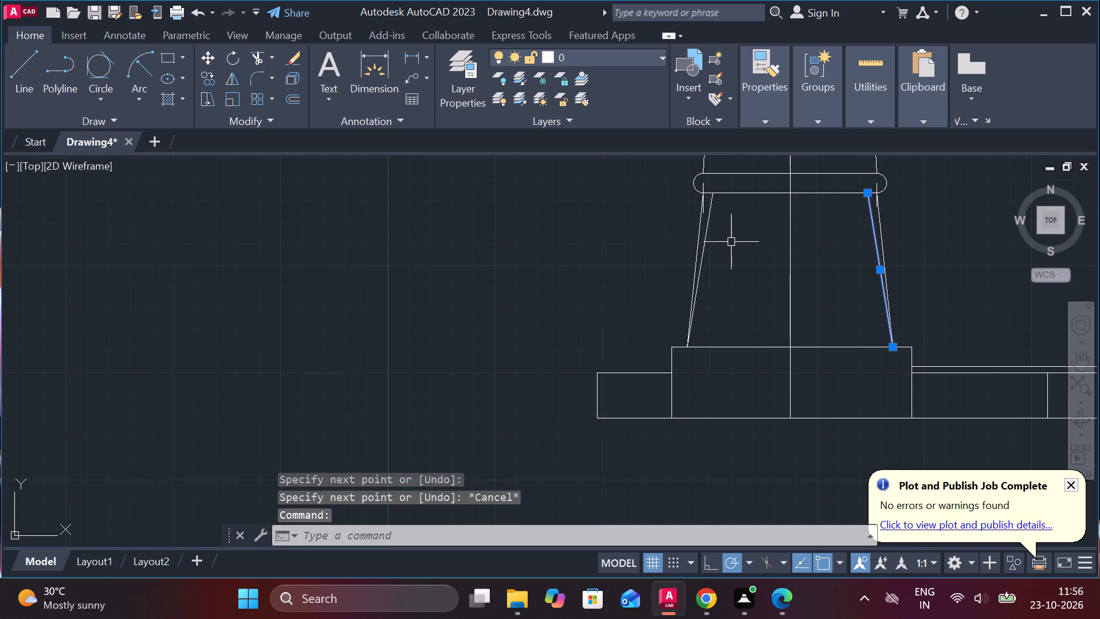
click(710, 219)
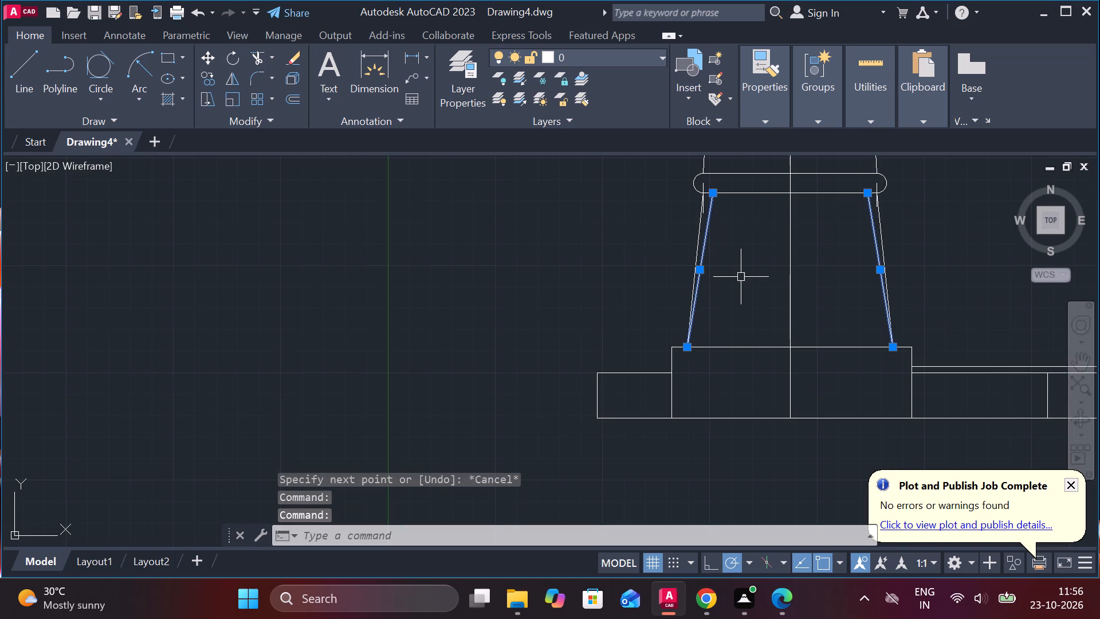
text(E)
key(space)
Erase the left and right vertical guide lines that run down from the 90 by 9 shape's end-arc centres.
scroll(751, 228, up, 2)
middle_drag(765, 242, 770, 389)
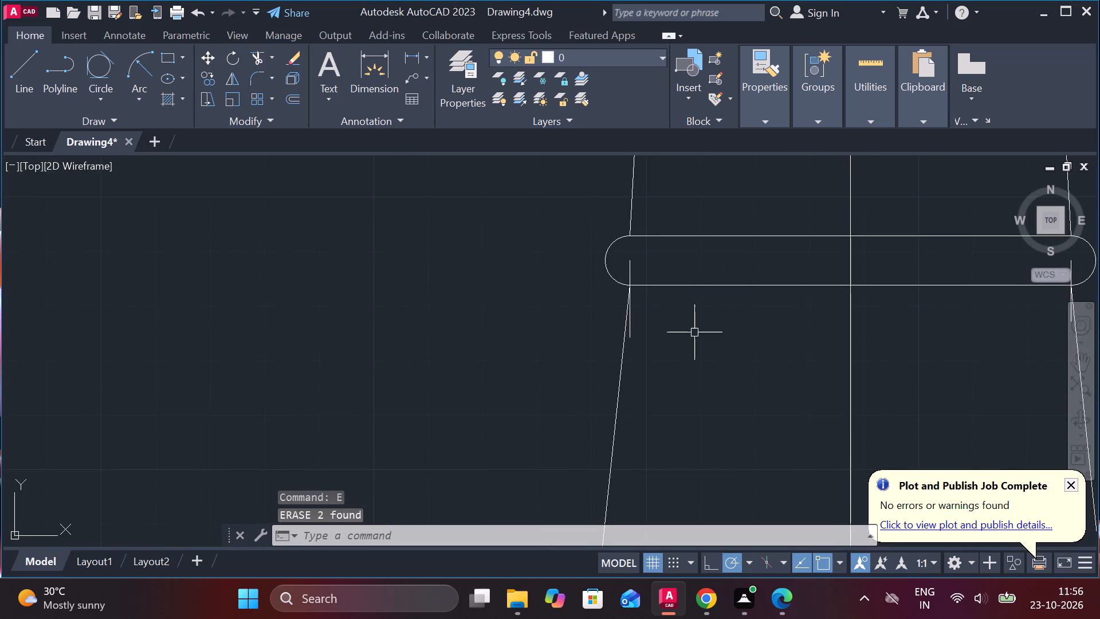
scroll(686, 313, up, 2)
click(539, 372)
scroll(541, 378, down, 2)
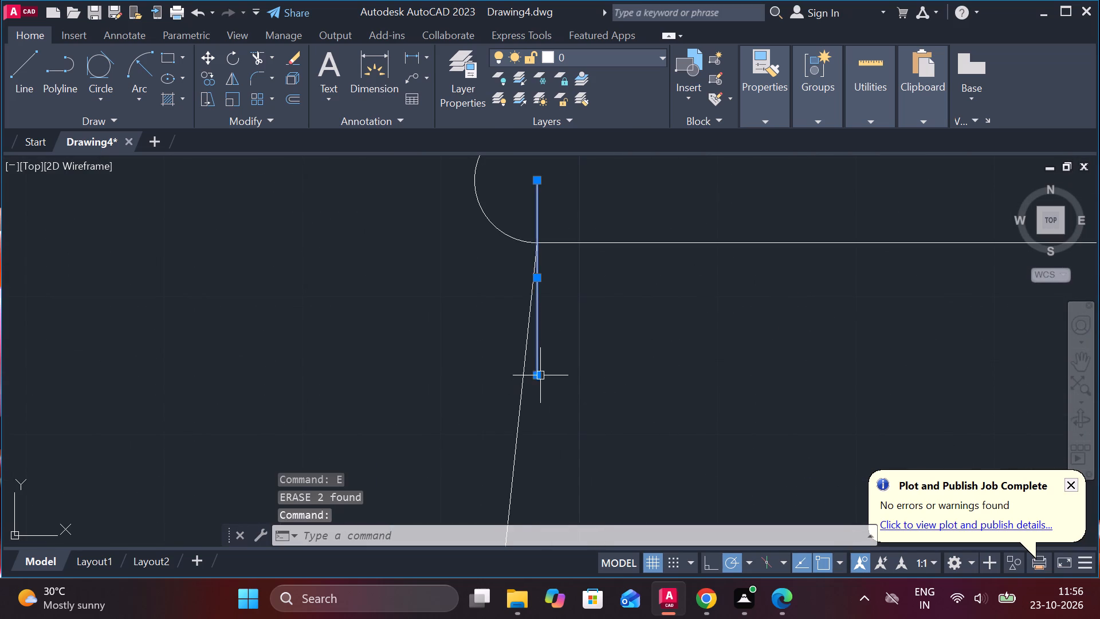
scroll(542, 379, down, 2)
scroll(719, 361, up, 4)
scroll(681, 414, up, 2)
click(672, 470)
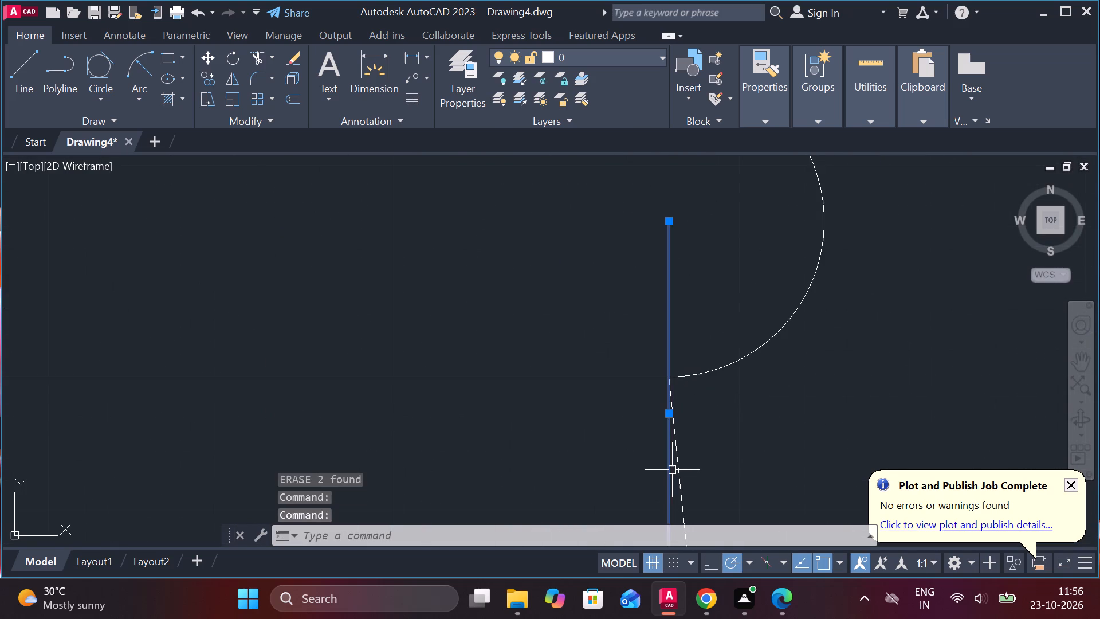
scroll(772, 446, down, 2)
text(E)
key(space)
scroll(772, 446, down, 3)
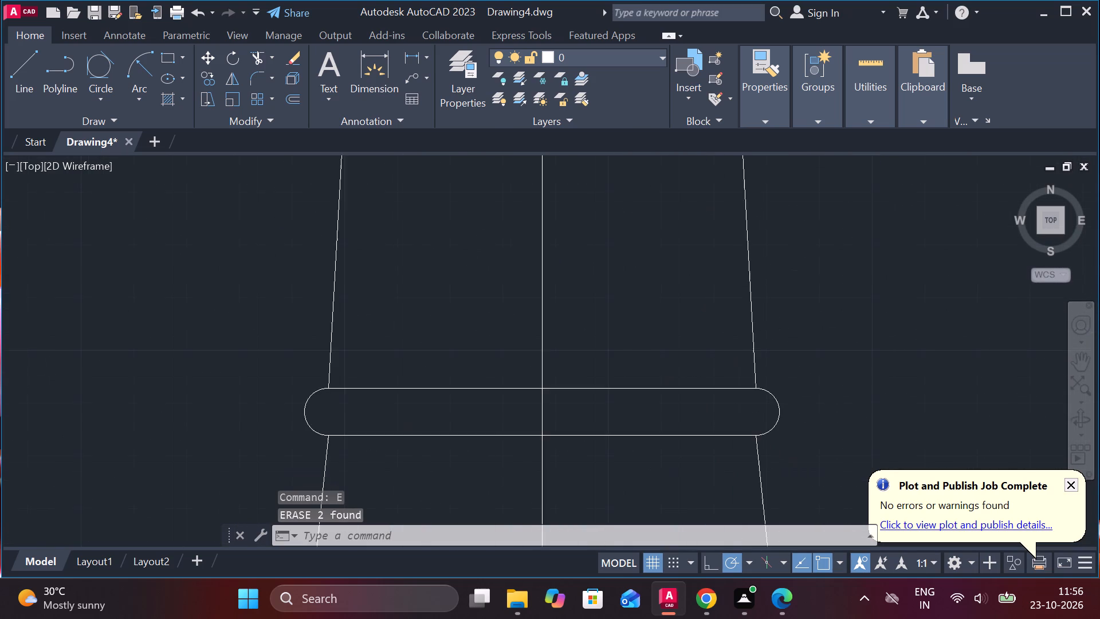
Offset the top edge of the uppermost round-ended shape upward by 24.
scroll(772, 446, down, 2)
middle_drag(826, 391, 744, 279)
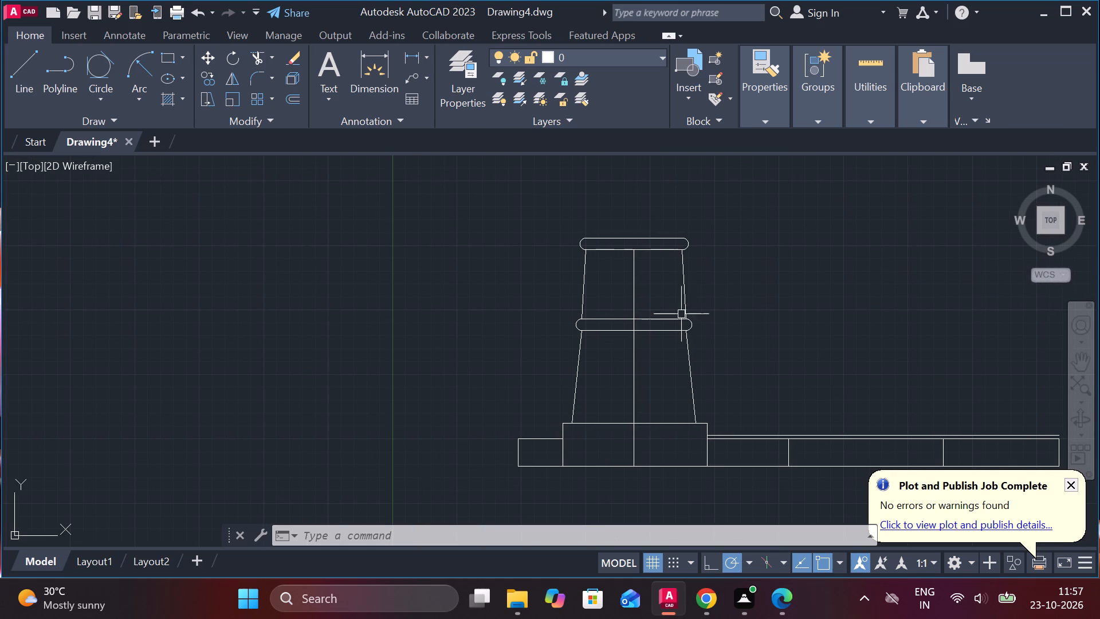
middle_drag(644, 280, 636, 328)
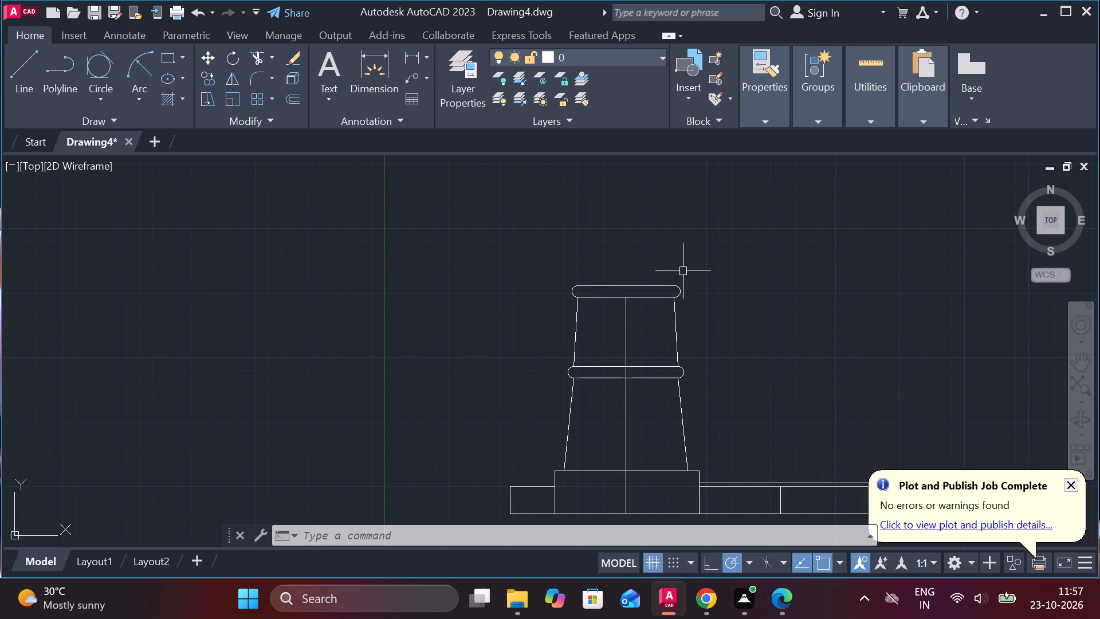
click(628, 287)
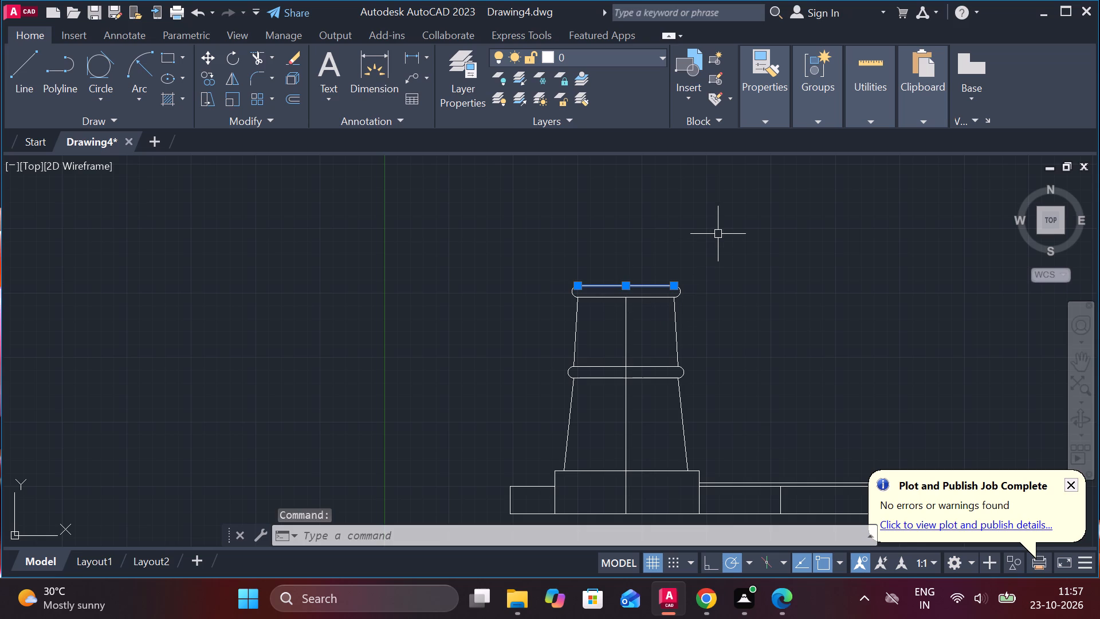
key(o)
key(Return)
key(Return)
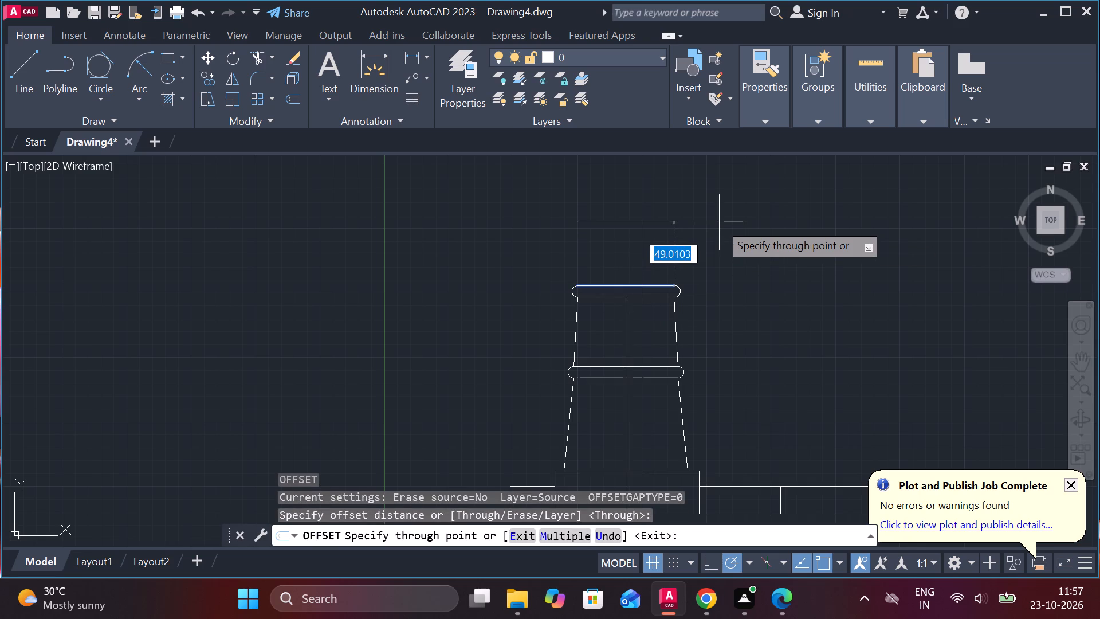
text(24)
key(Return)
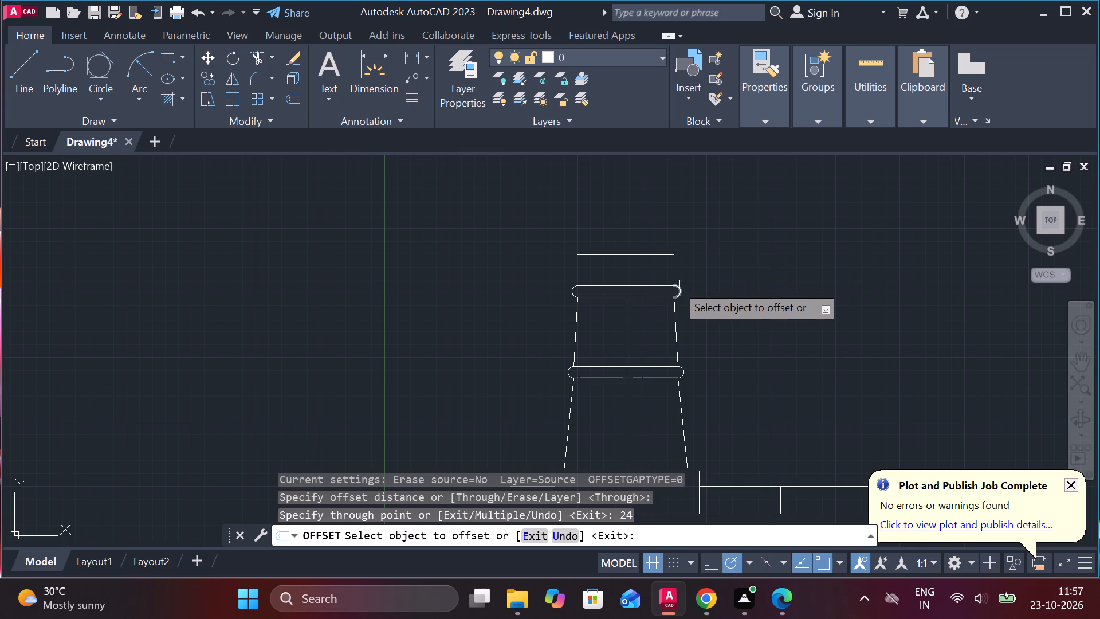
key(Escape)
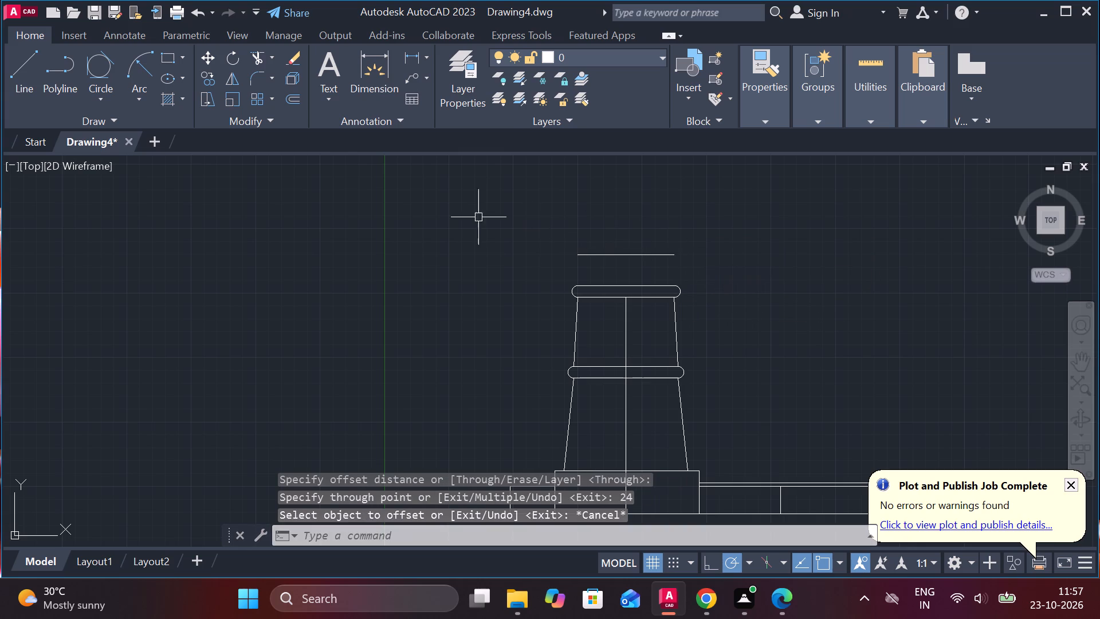
Draw a separate horizontal line 72 long in the empty space up and to the left of the part view.
key(l)
key(Return)
click(312, 207)
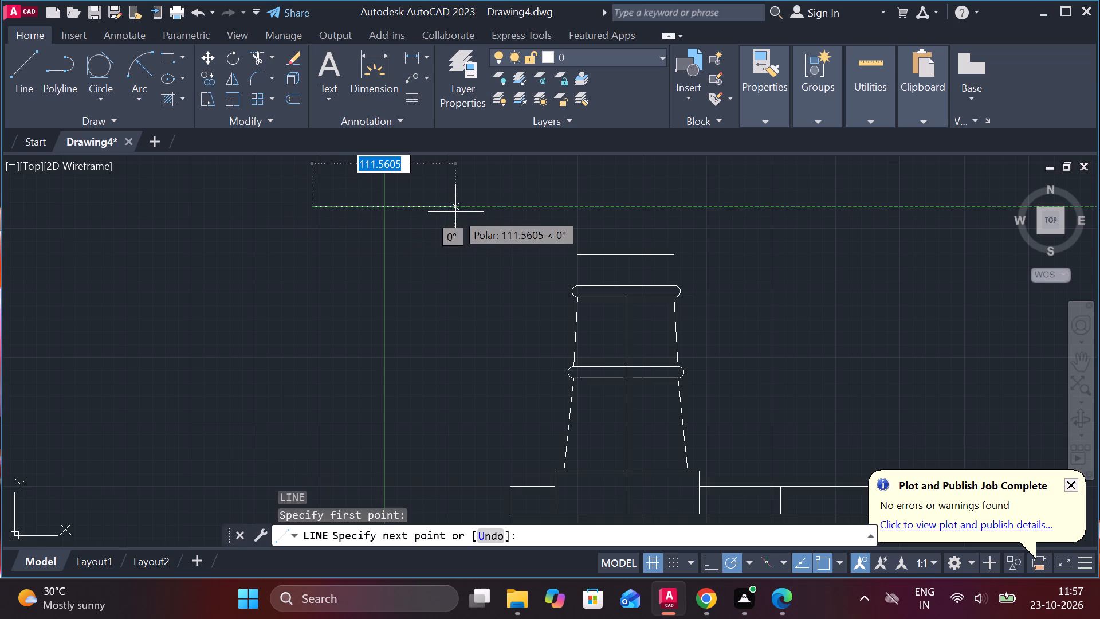
text(70)
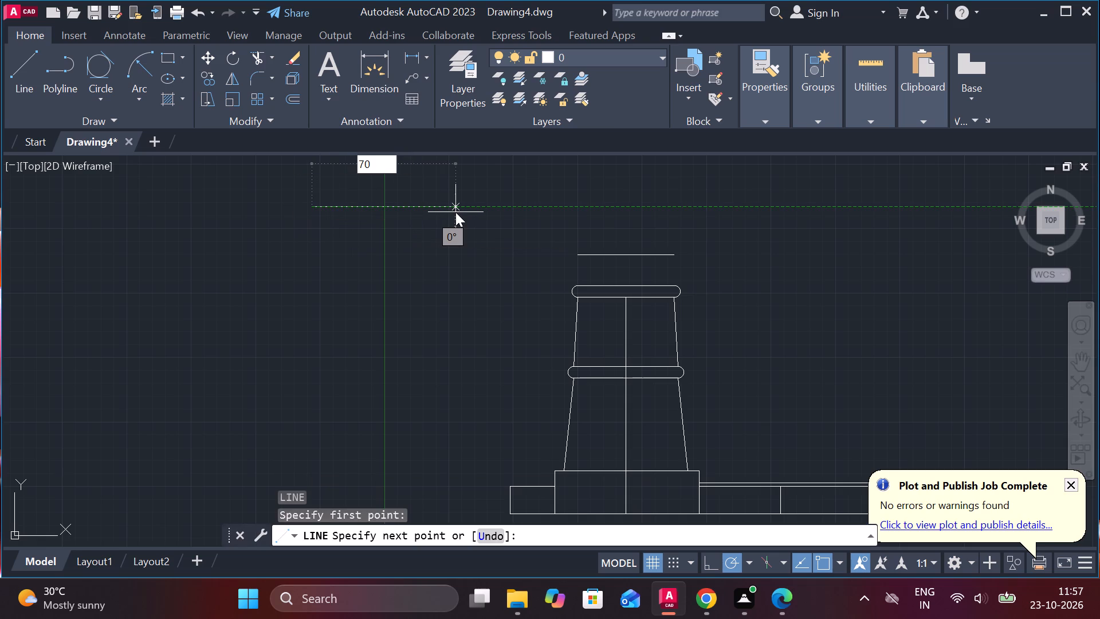
key(BackSpace)
key(2)
key(Return)
middle_drag(403, 234, 429, 276)
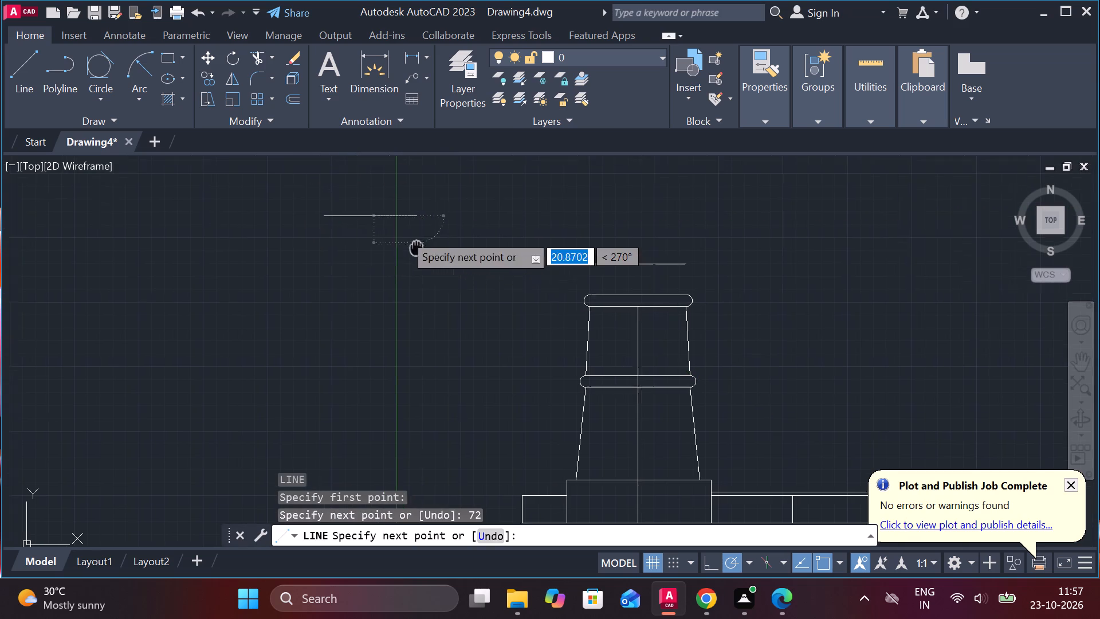
middle_drag(429, 276, 432, 280)
scroll(431, 273, up, 2)
middle_drag(431, 273, 494, 280)
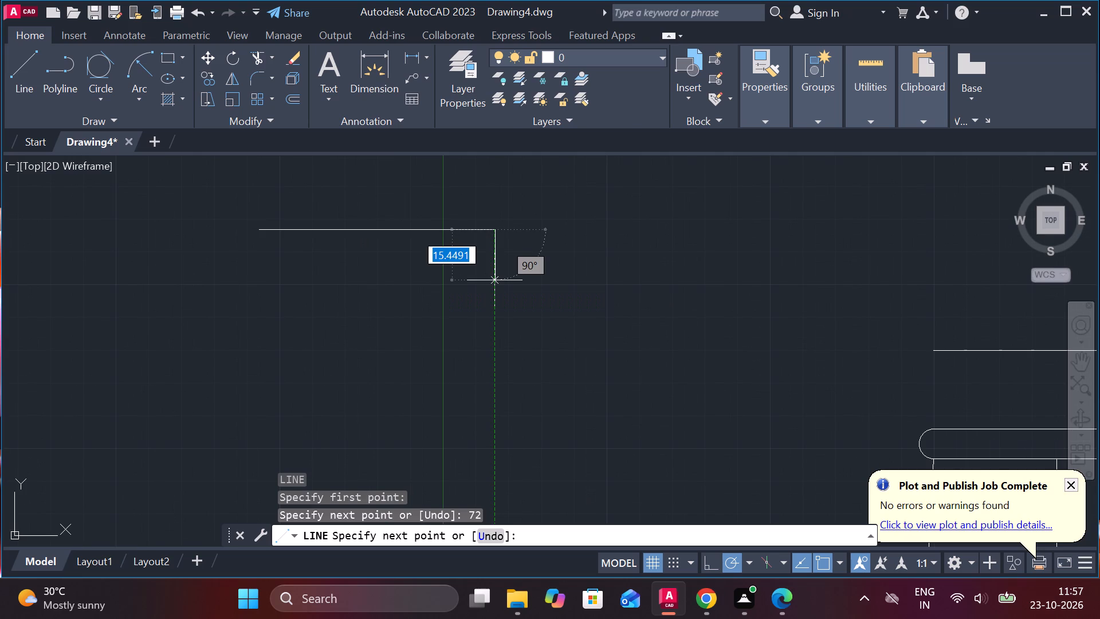
key(Escape)
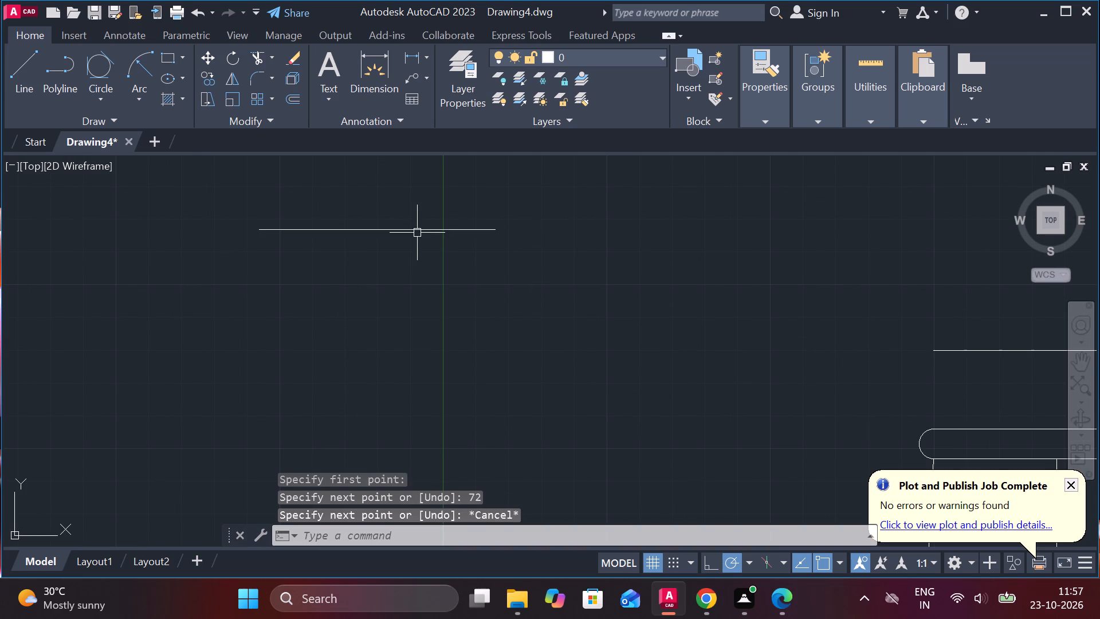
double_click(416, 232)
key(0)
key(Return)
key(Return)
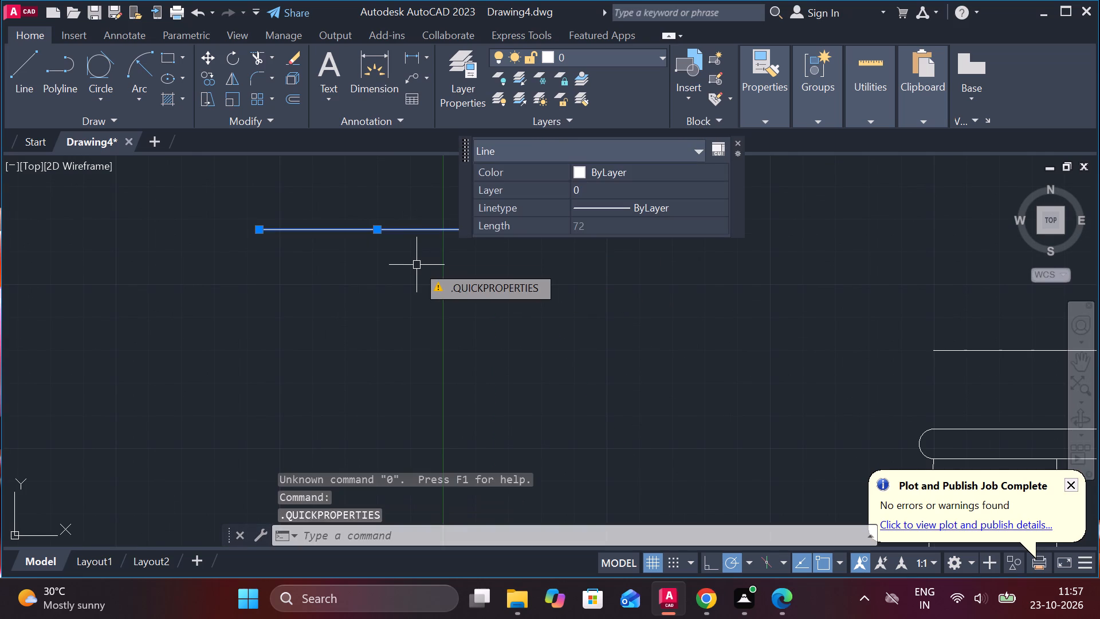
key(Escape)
Offset the separate 72-long horizontal line downward by 21.
click(365, 230)
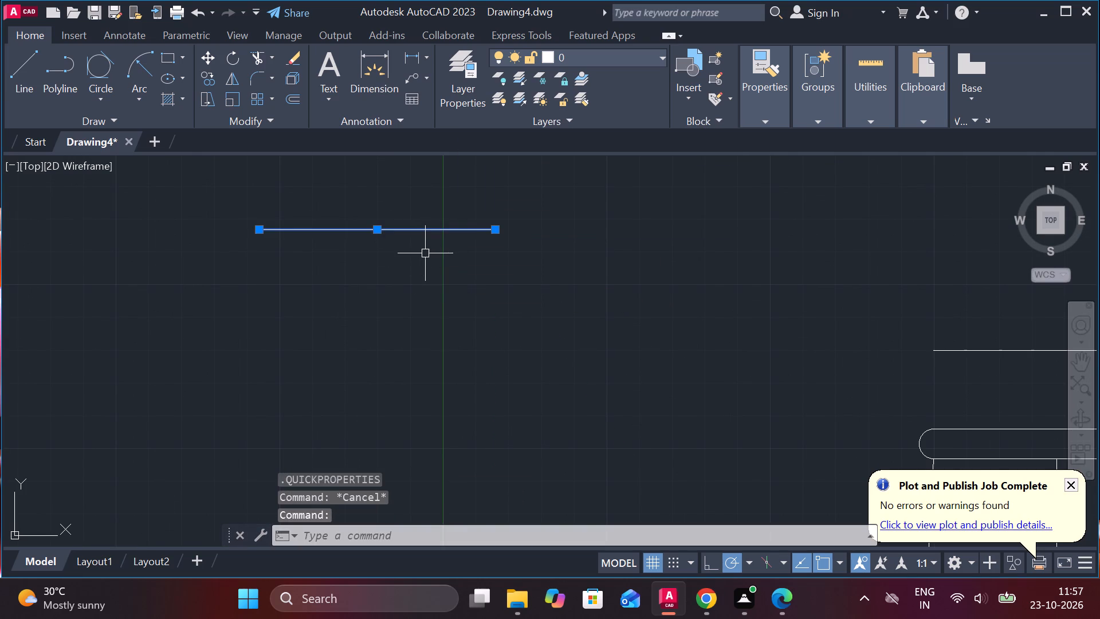
key(o)
key(Return)
key(Return)
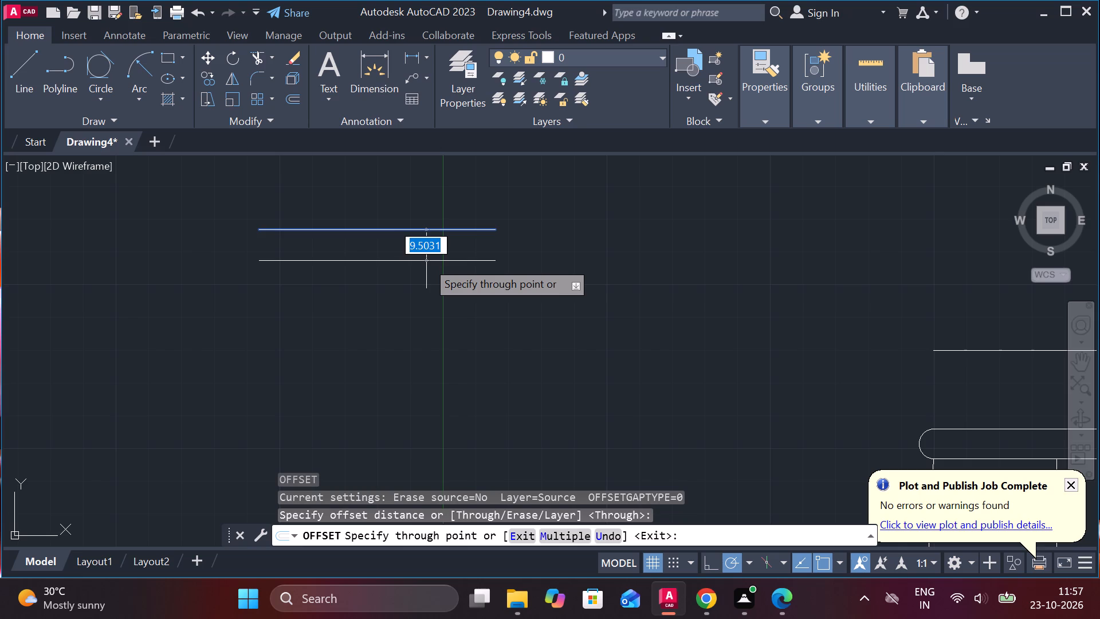
text(21)
key(space)
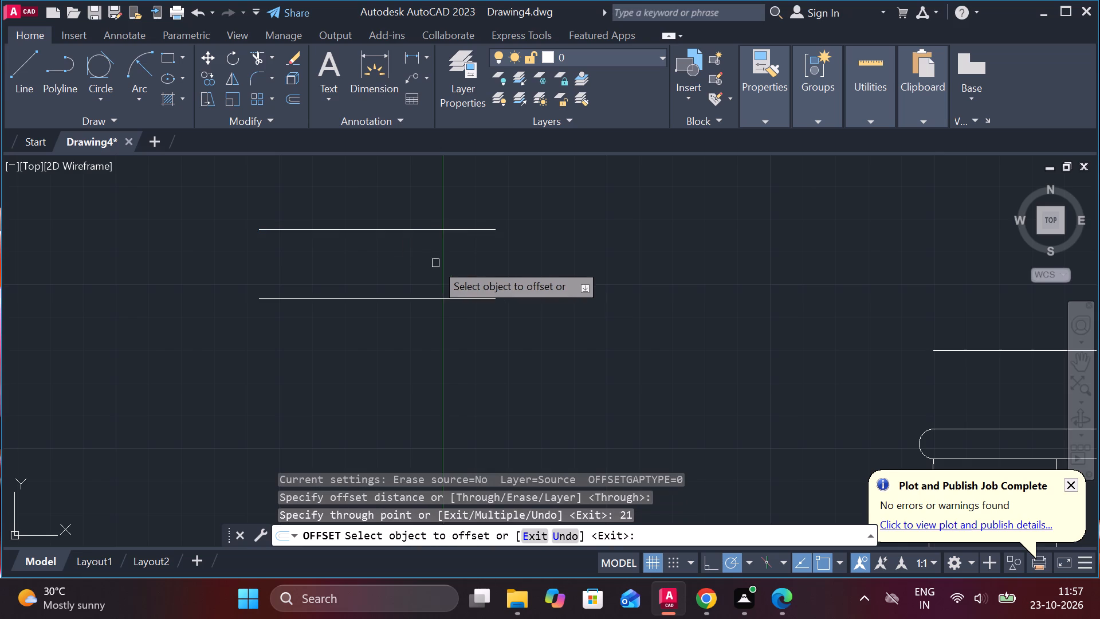
middle_drag(451, 284, 501, 299)
key(Escape)
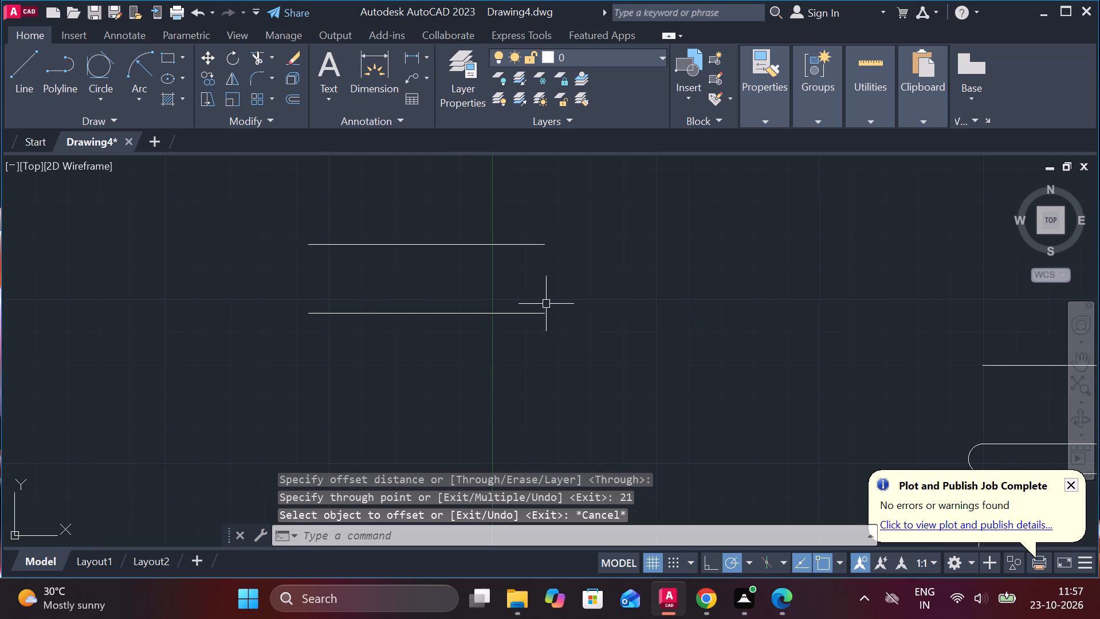
Draw a vertical line joining the midpoints of the two 72-long horizontal lines.
key(l)
key(Return)
click(423, 246)
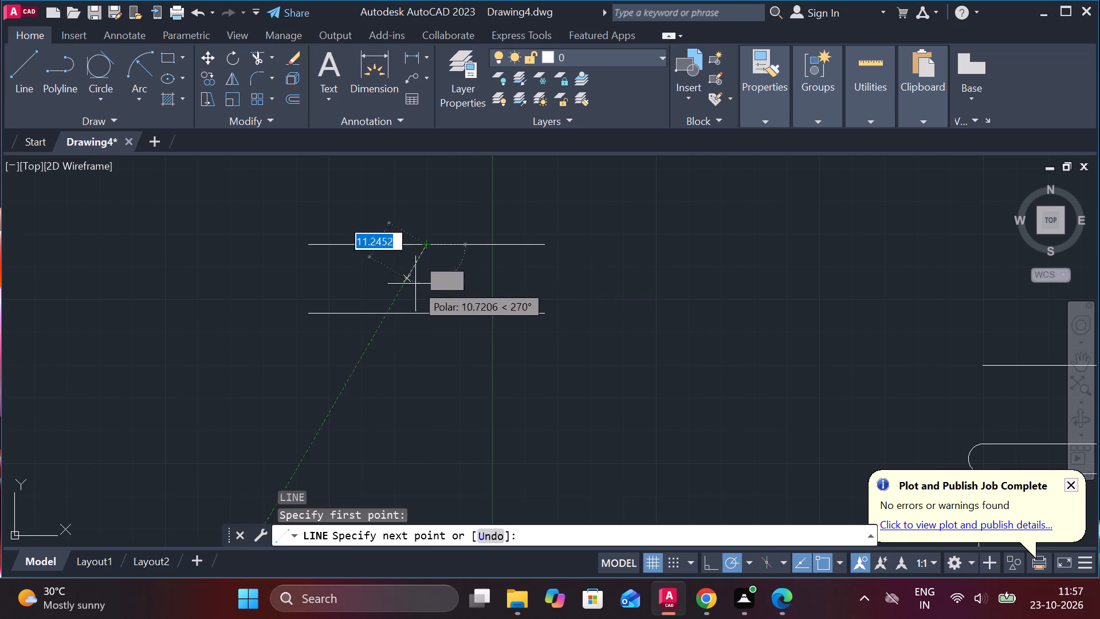
click(429, 318)
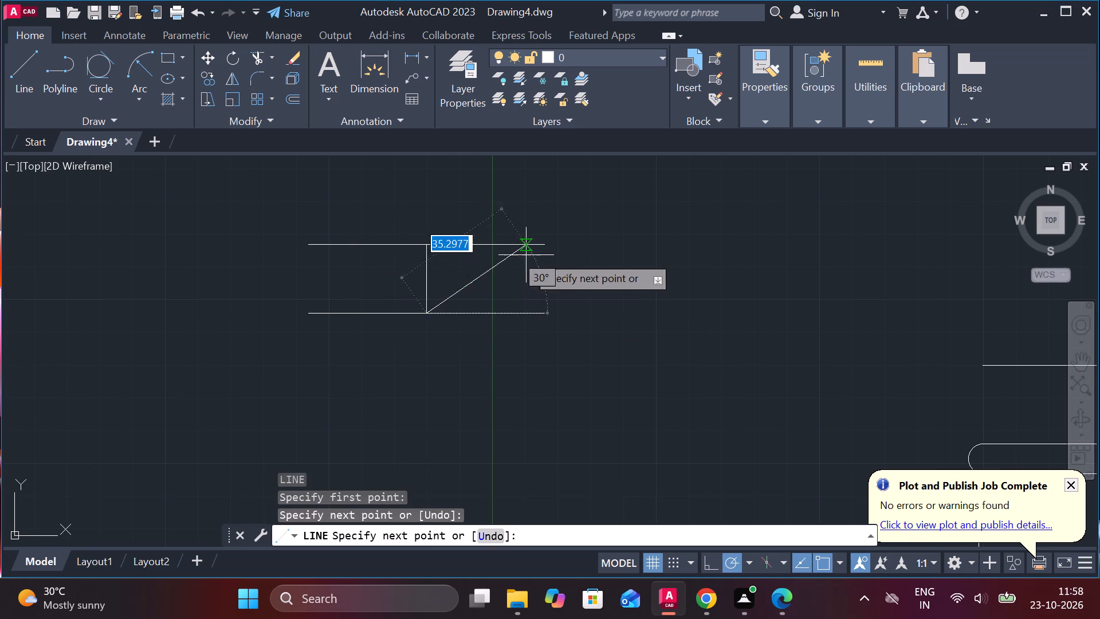
key(Escape)
Offset the vertical midline of the separate section by 30 to both sides.
click(428, 273)
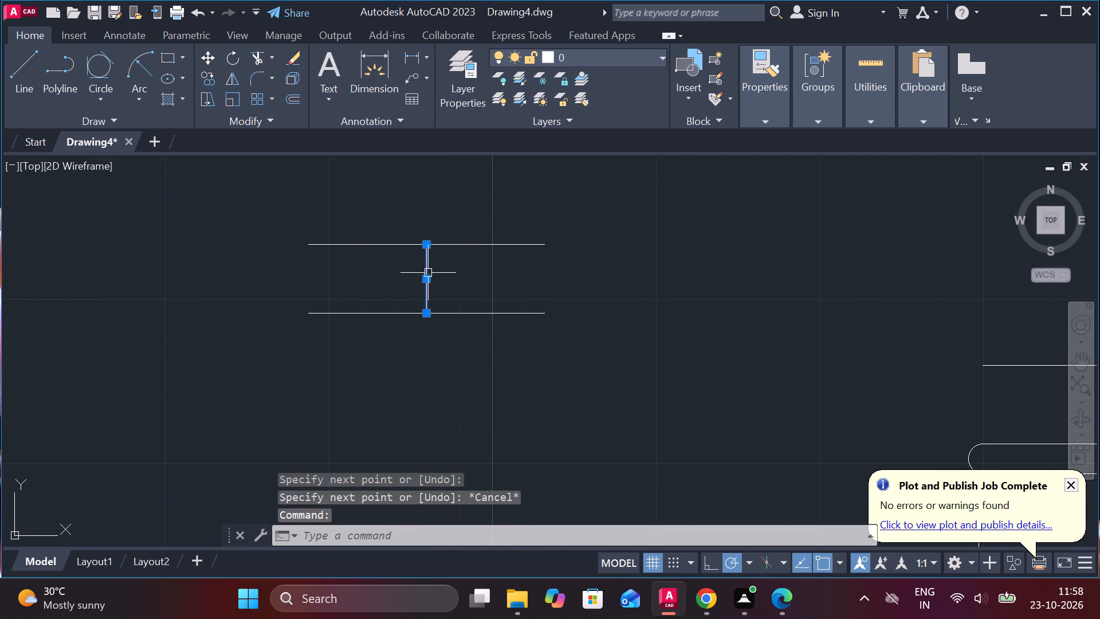
key(o)
key(Return)
key(Return)
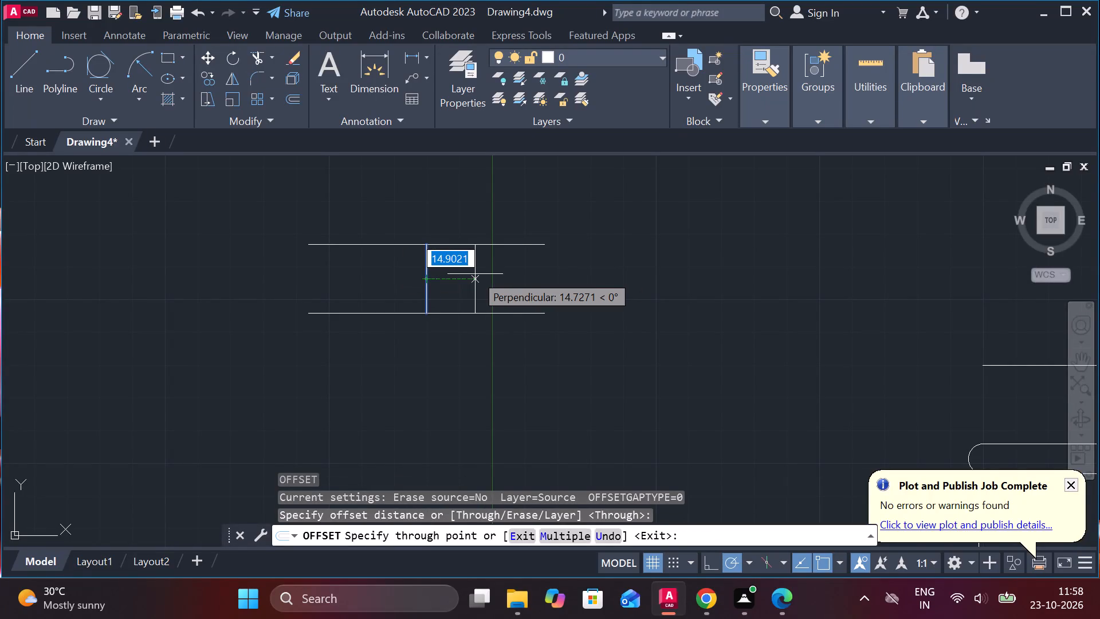
text(30)
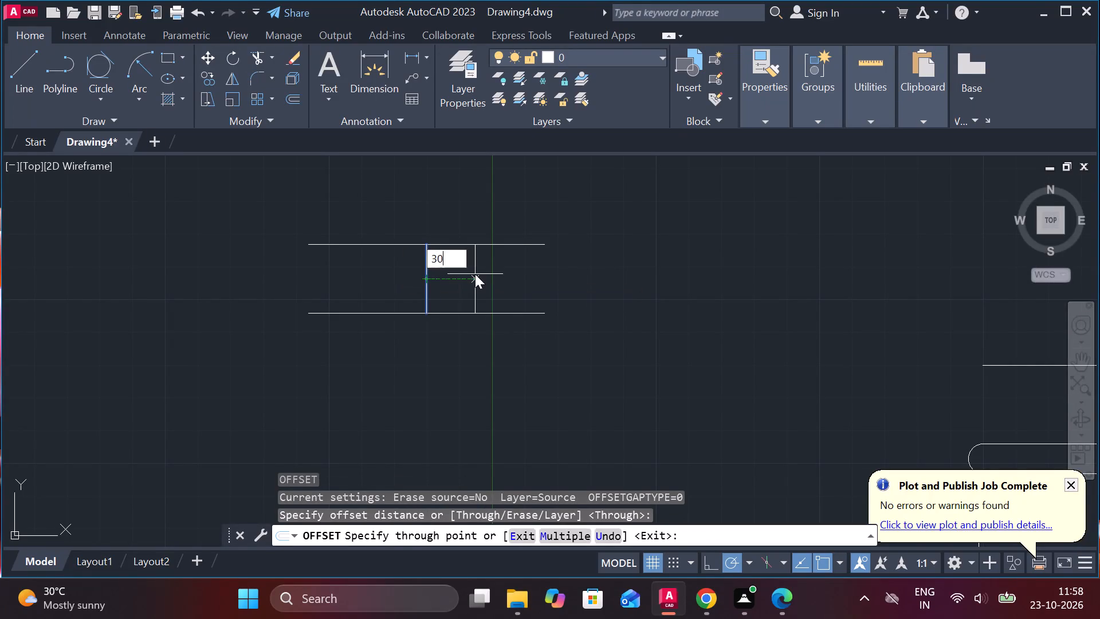
key(Return)
click(429, 279)
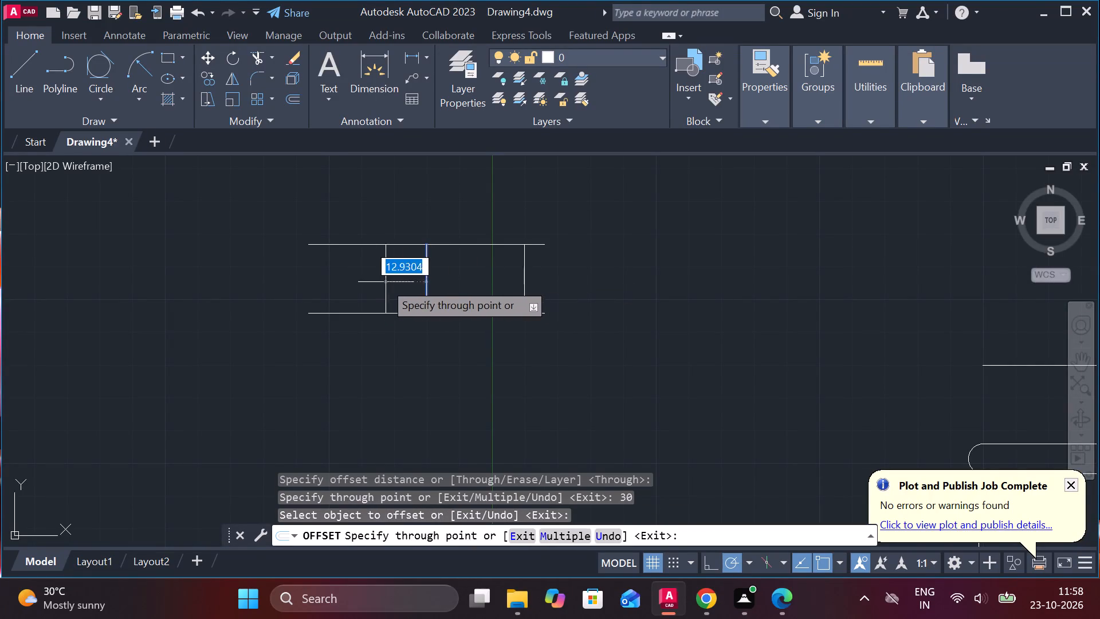
text(30)
key(Return)
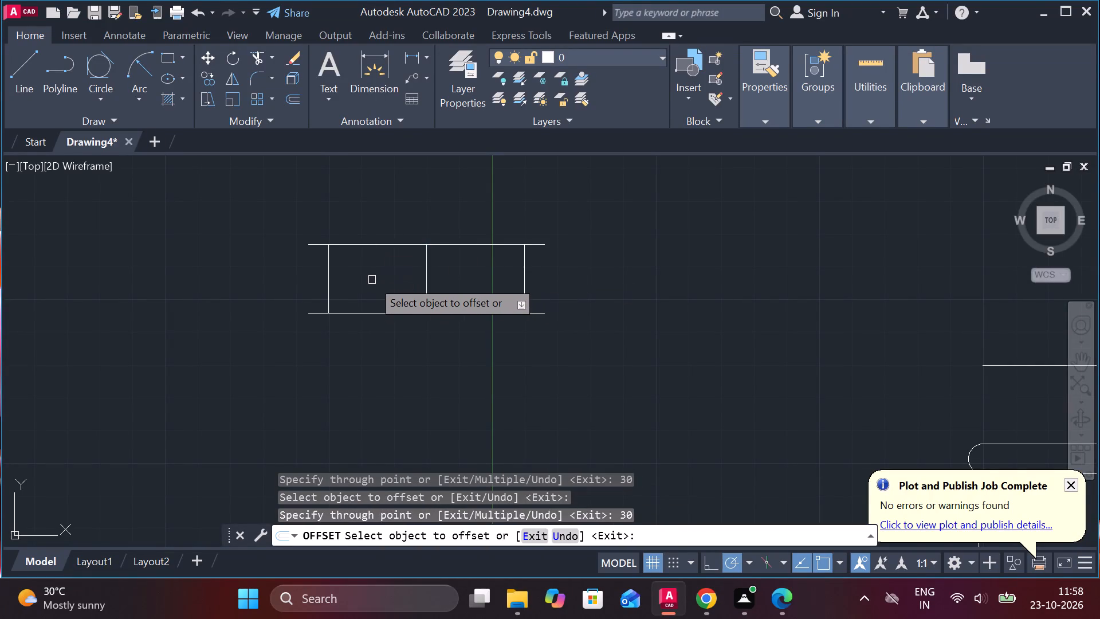
key(Escape)
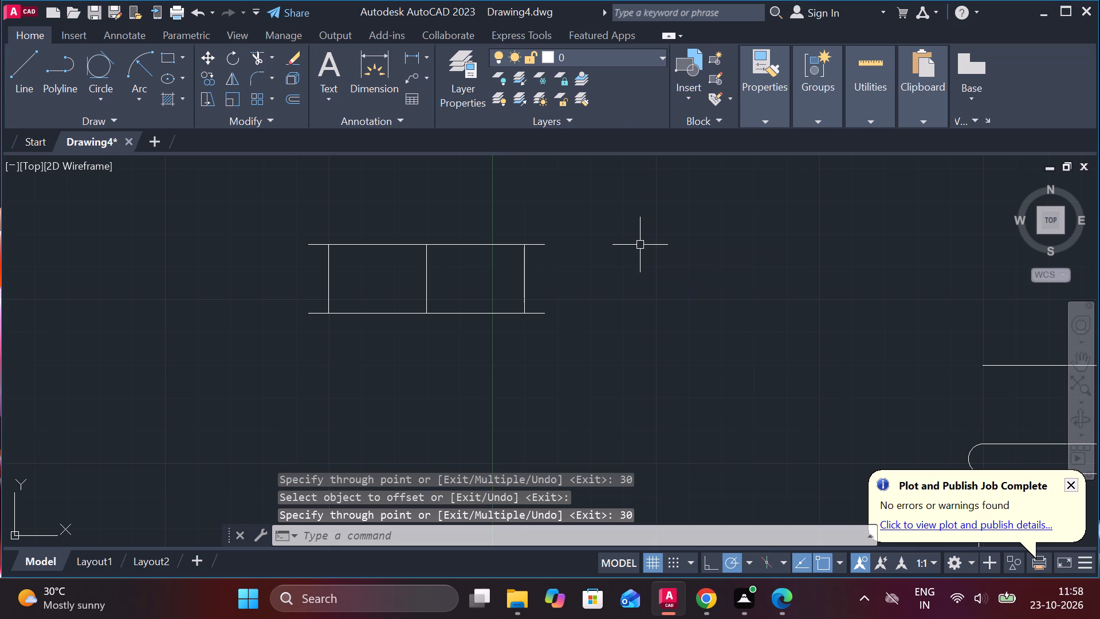
Draw slanted side lines from the ends of the top 72-long line to the lower ends of the two offset verticals.
key(l)
key(Return)
click(550, 240)
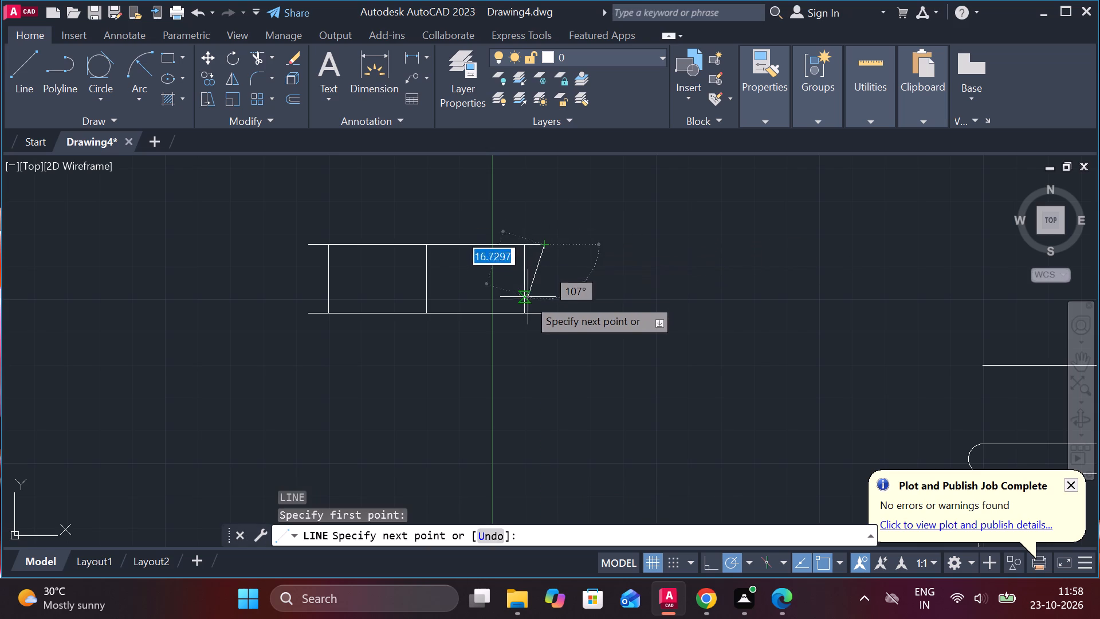
click(526, 311)
key(Escape)
key(space)
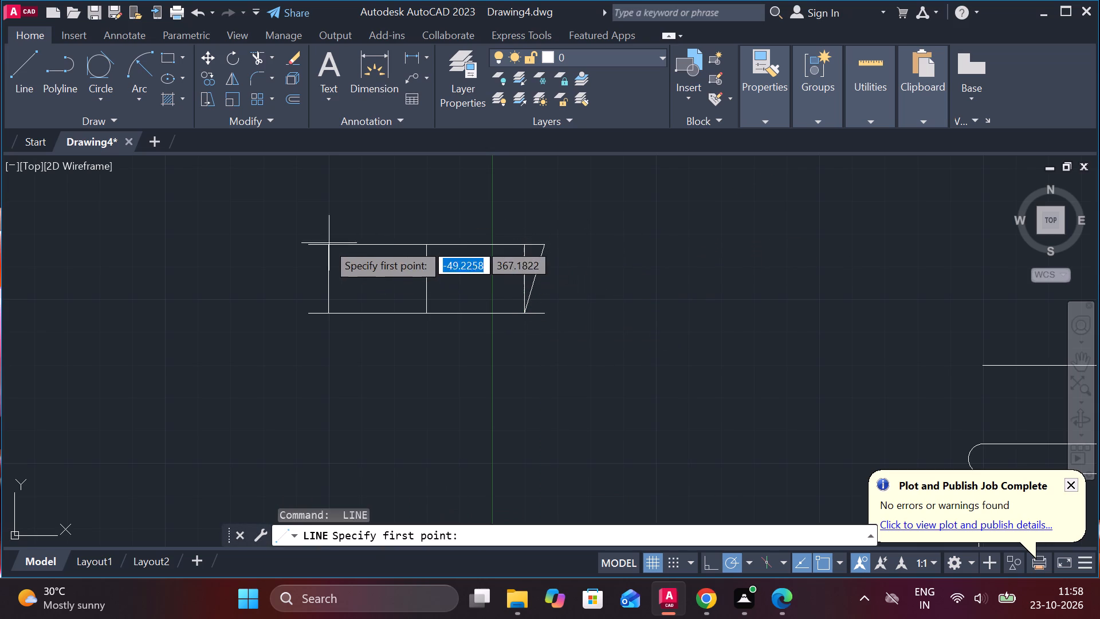
click(313, 241)
click(331, 316)
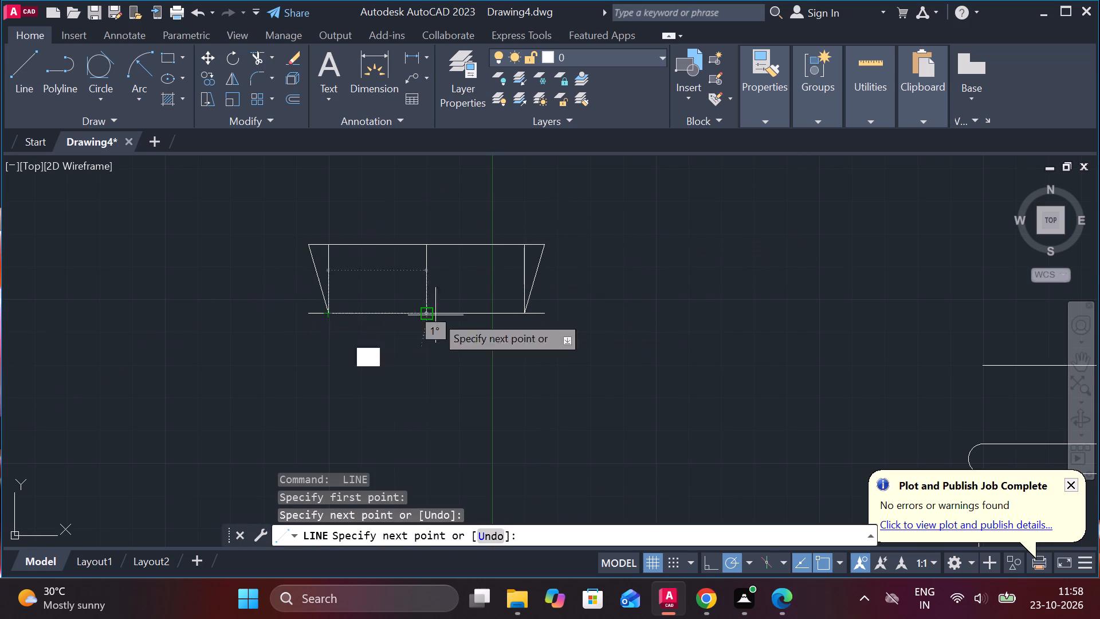
key(Escape)
Trim away the two offset verticals and the bottom line's overhangs beyond the slanted sides, leaving the tapered section with its midline.
text(TR)
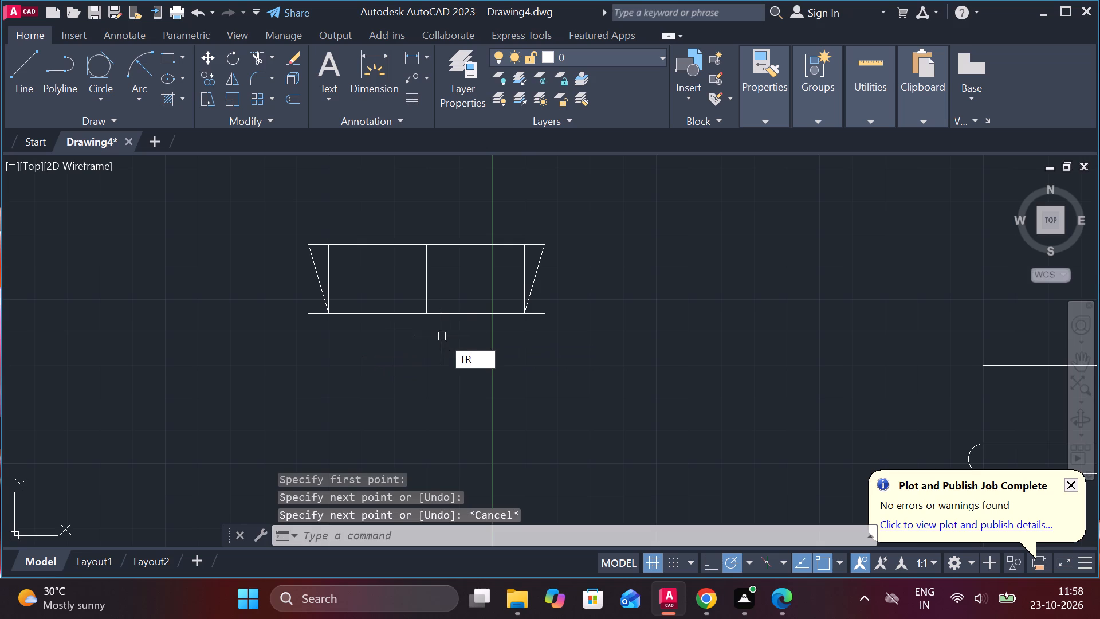
key(space)
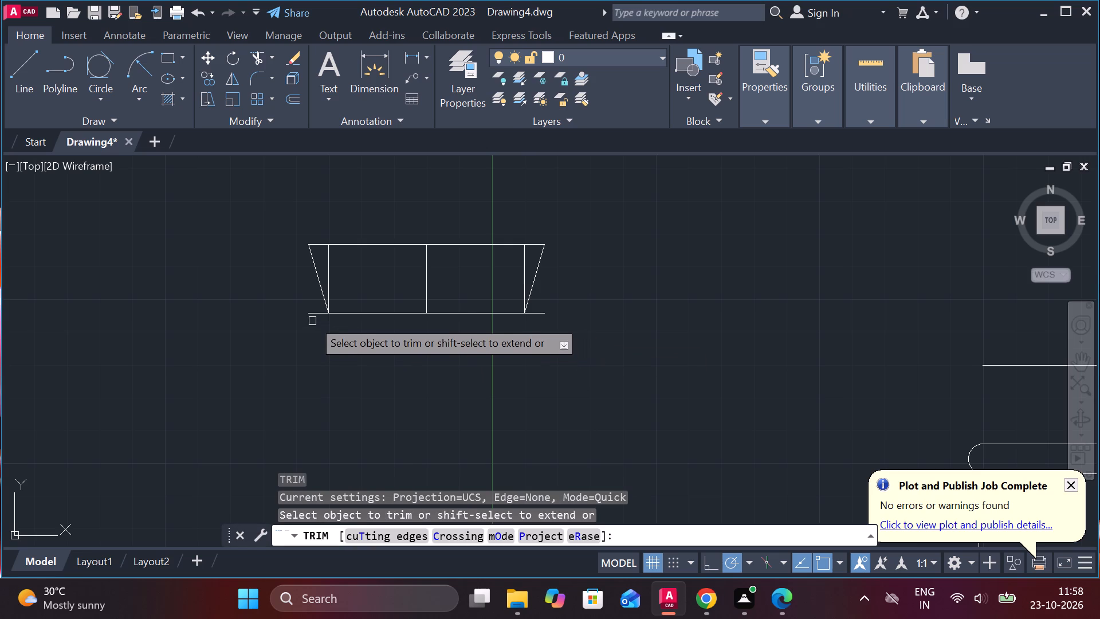
click(313, 316)
click(333, 260)
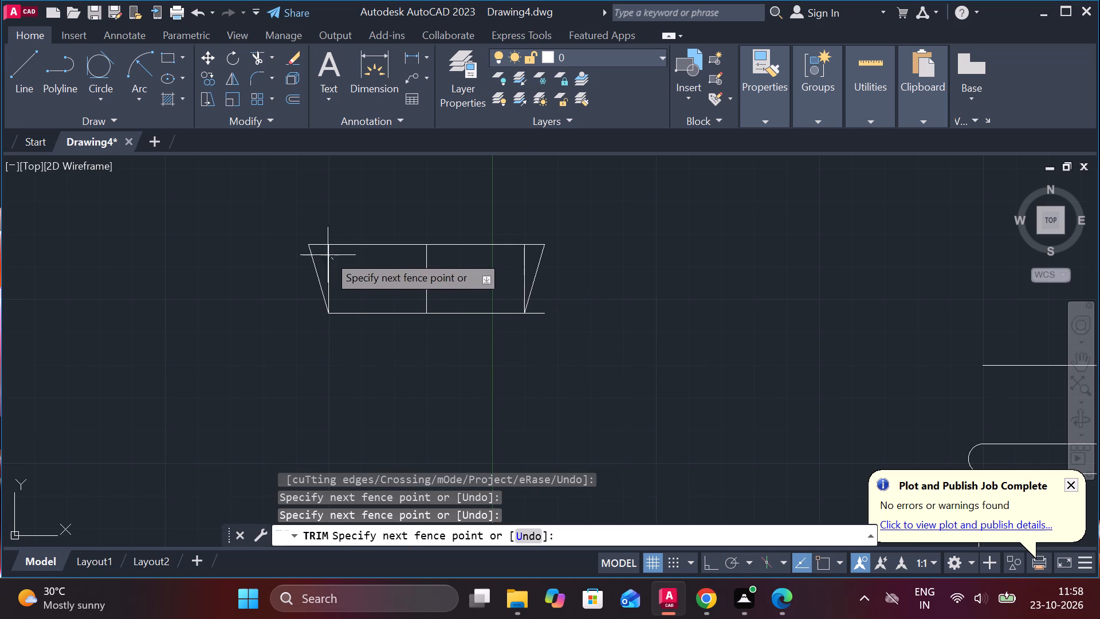
click(326, 253)
click(521, 265)
click(539, 313)
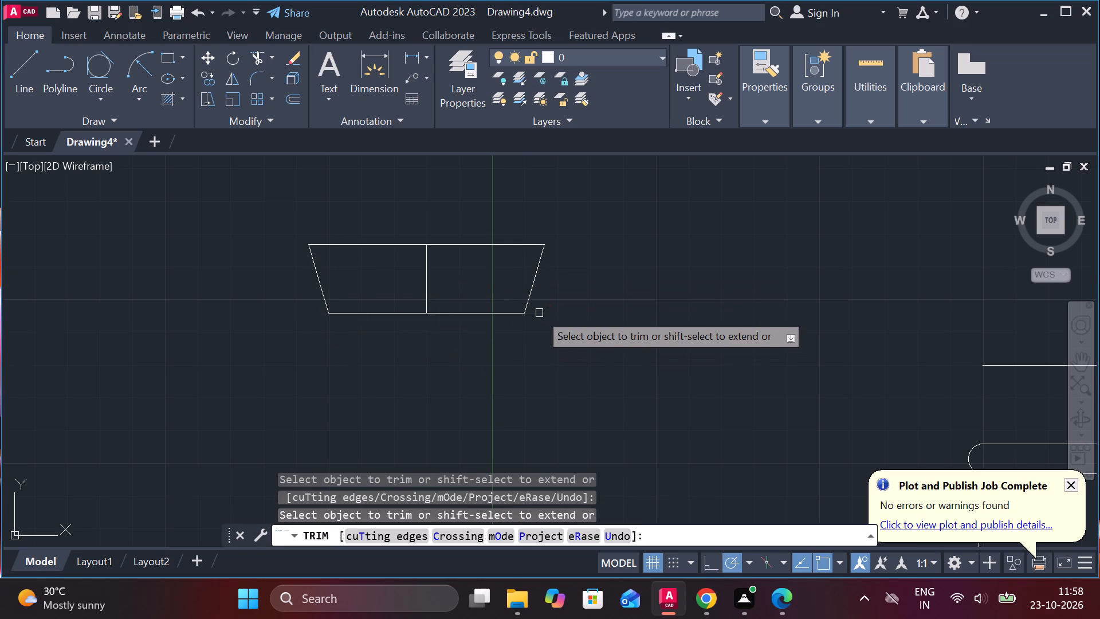
scroll(543, 313, down, 1)
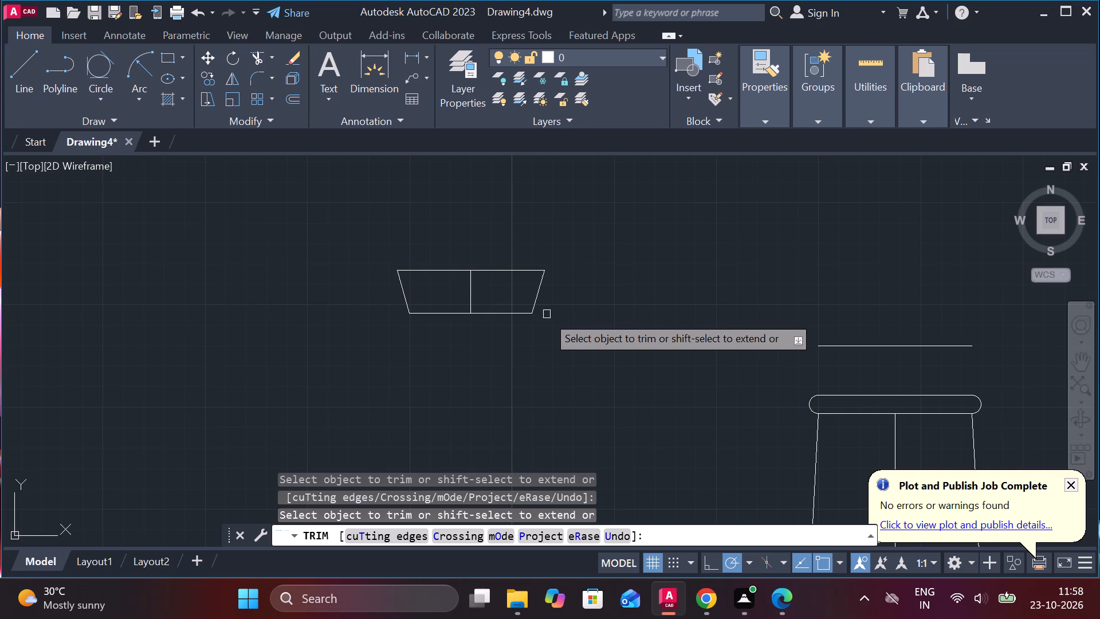
scroll(586, 326, down, 1)
key(Escape)
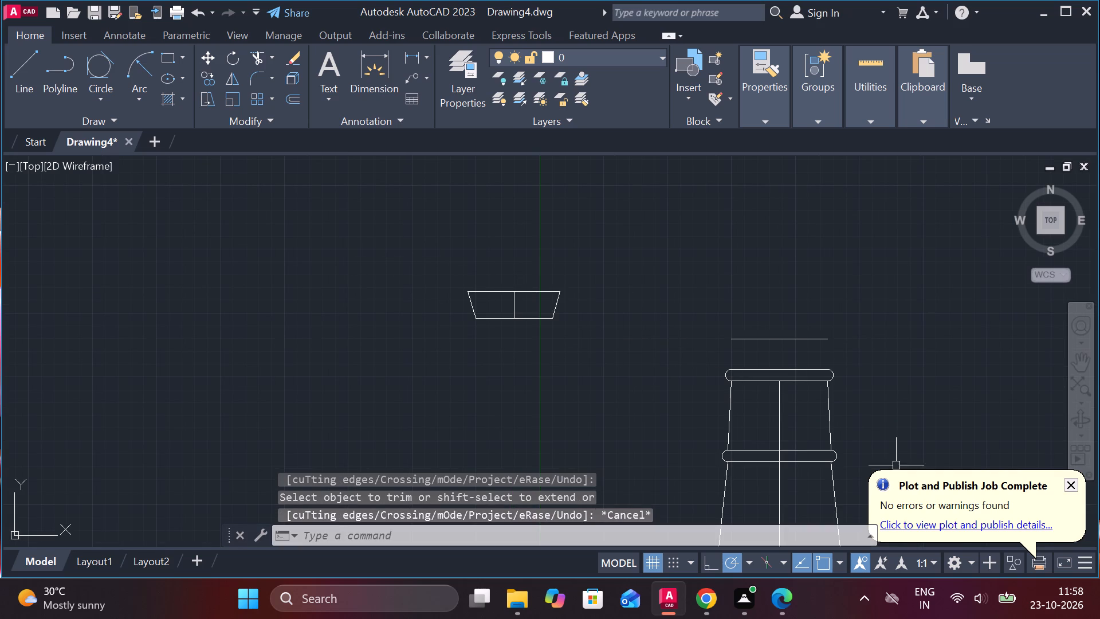
Lengthen the part view's uppermost centre line segment upward, well past the offset line above the top round-ended shape.
click(779, 414)
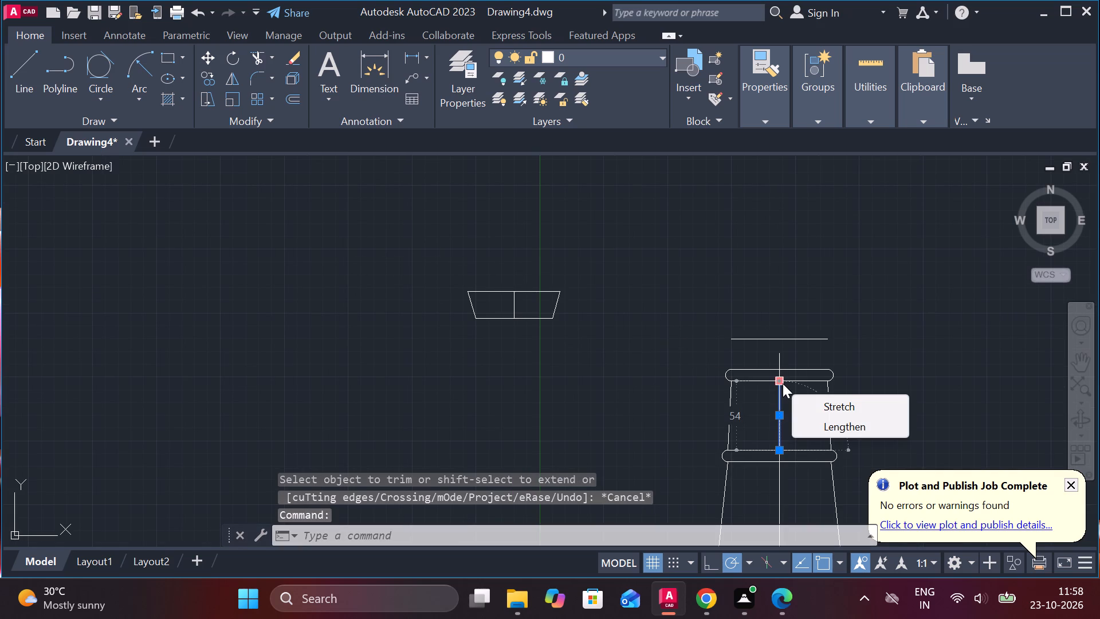
click(844, 422)
click(787, 242)
key(Escape)
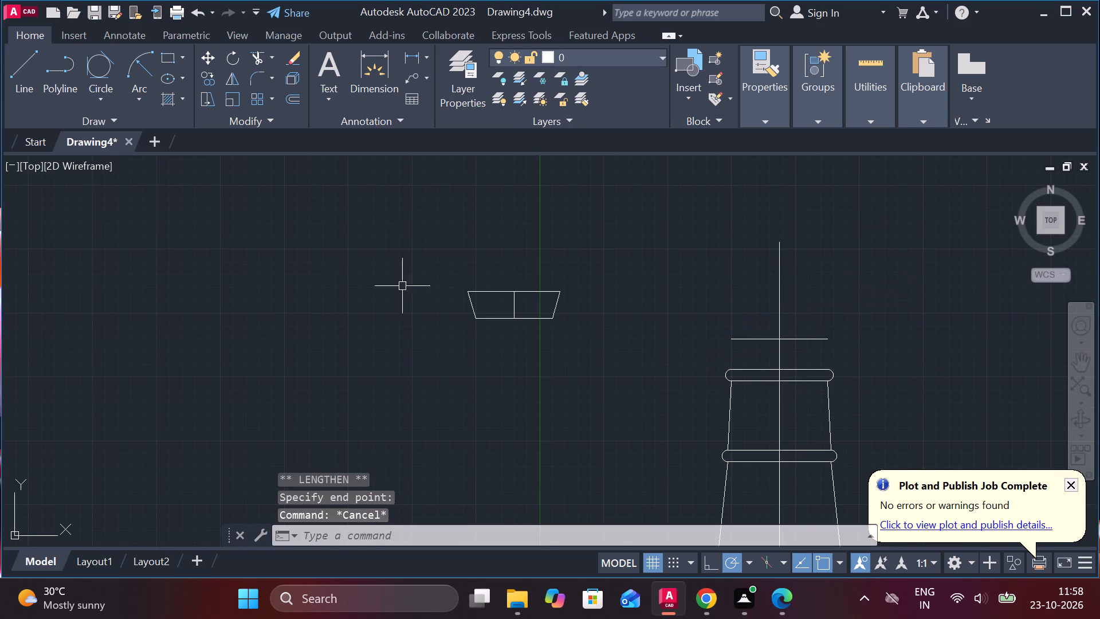
Move the tapered section from its bottom midpoint to where the centre line crosses the line offset above the uppermost round-ended shape.
drag(374, 257, 391, 257)
click(624, 365)
key(m)
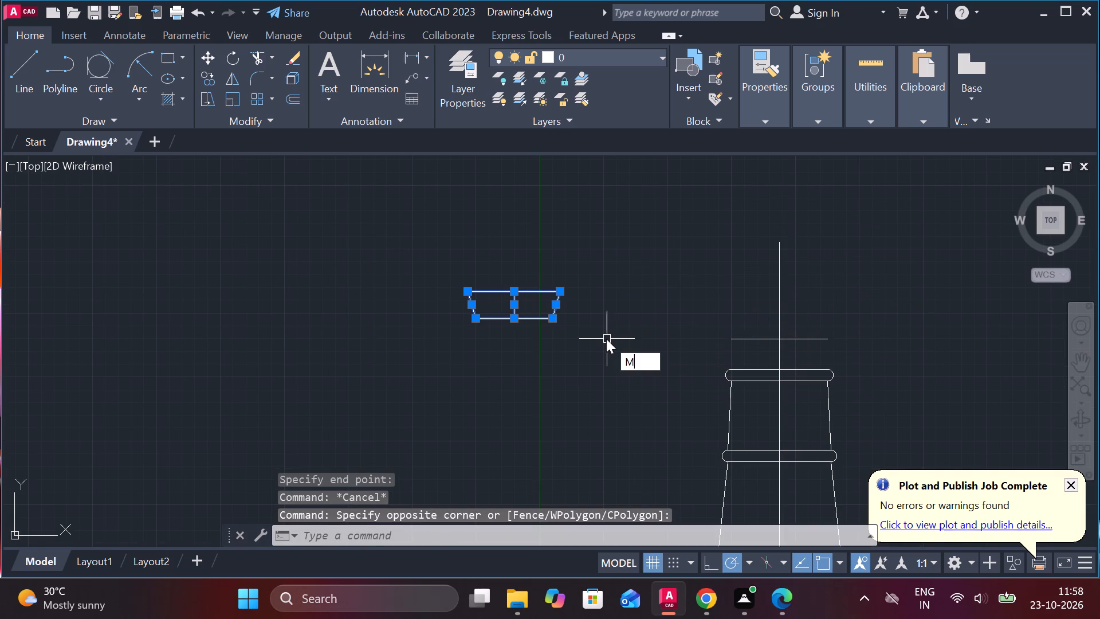
key(Return)
click(510, 316)
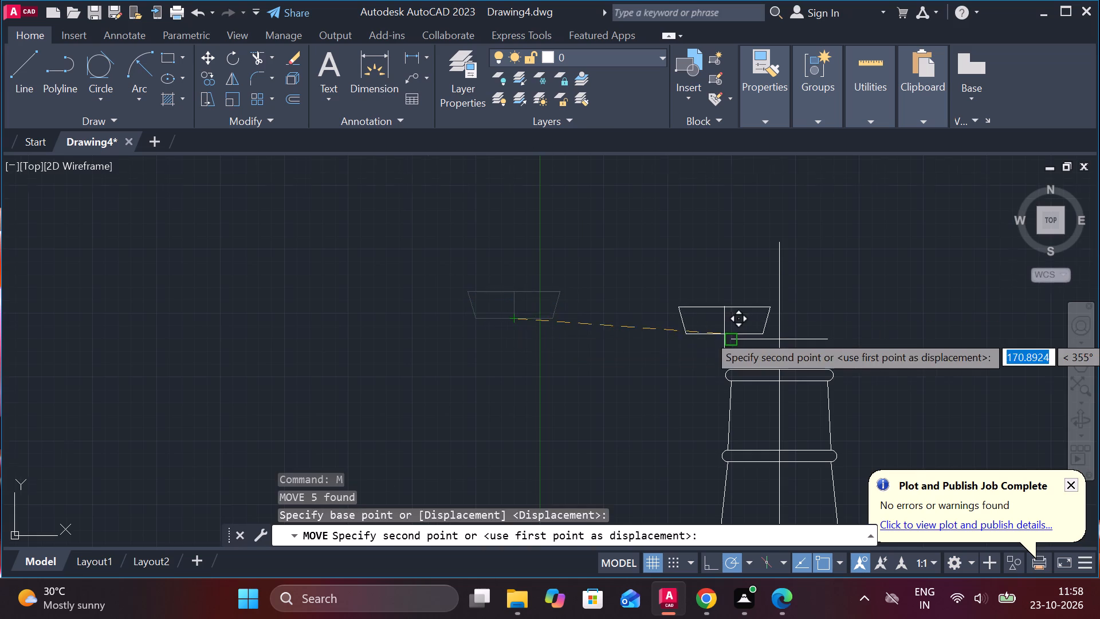
scroll(724, 334, up, 1)
click(811, 343)
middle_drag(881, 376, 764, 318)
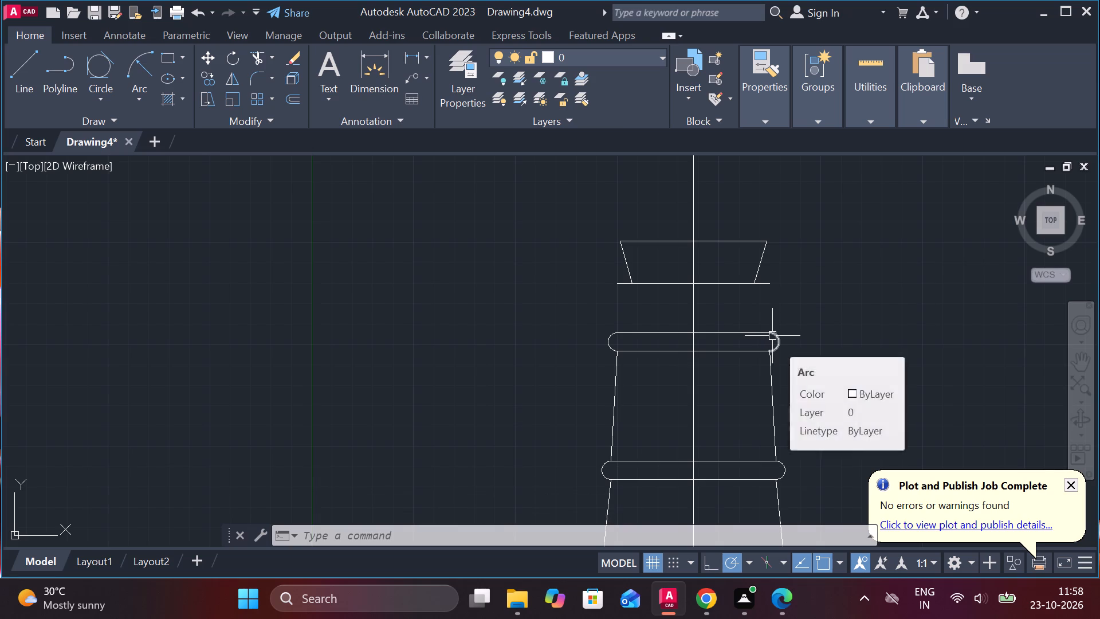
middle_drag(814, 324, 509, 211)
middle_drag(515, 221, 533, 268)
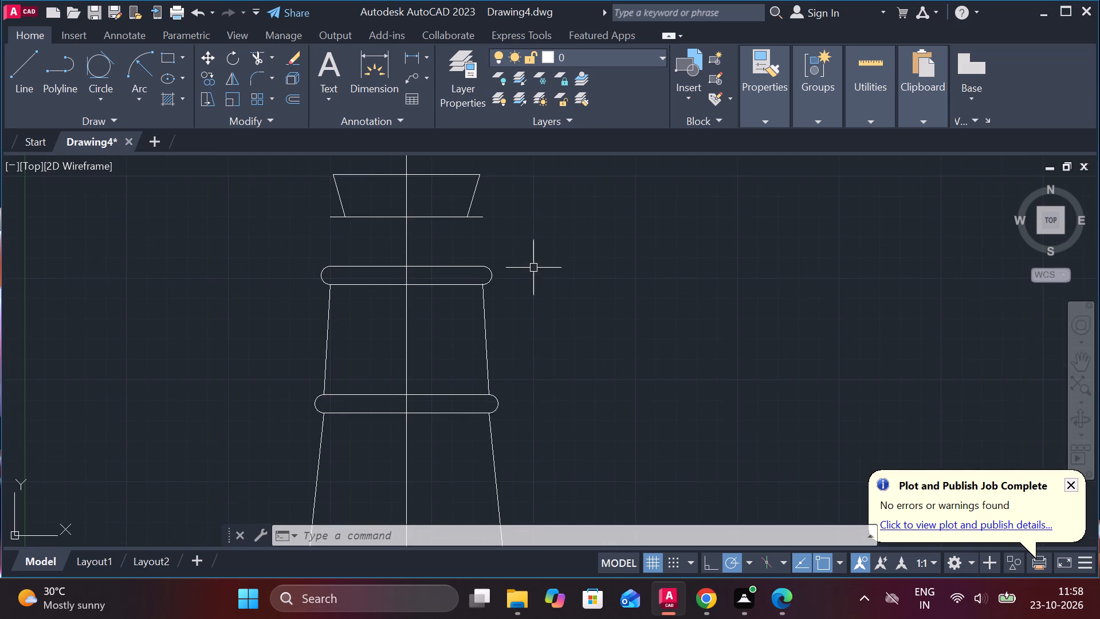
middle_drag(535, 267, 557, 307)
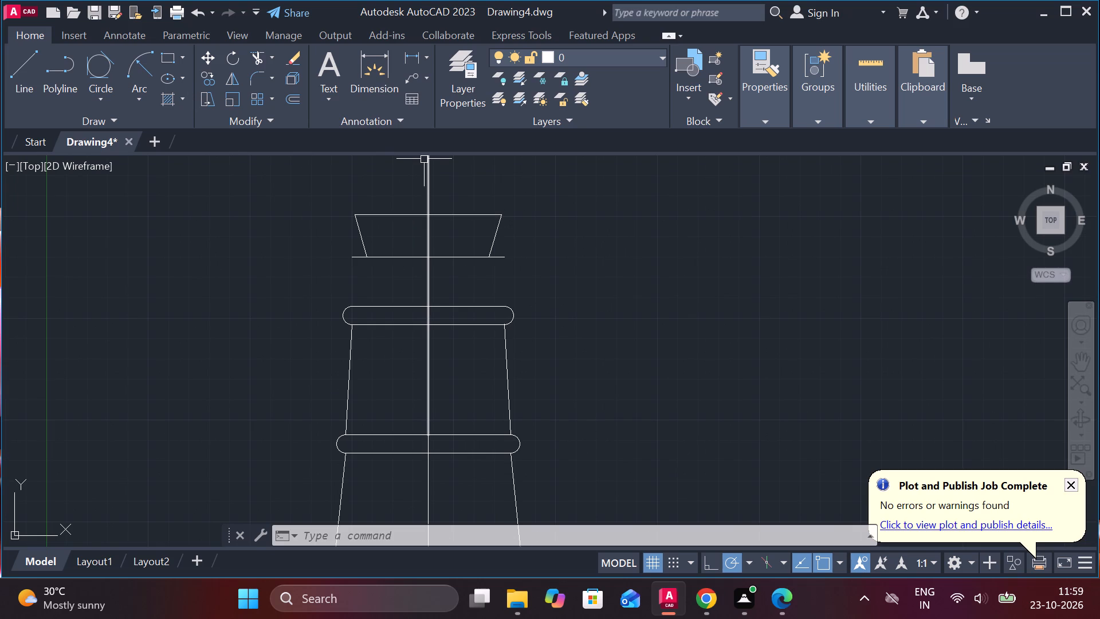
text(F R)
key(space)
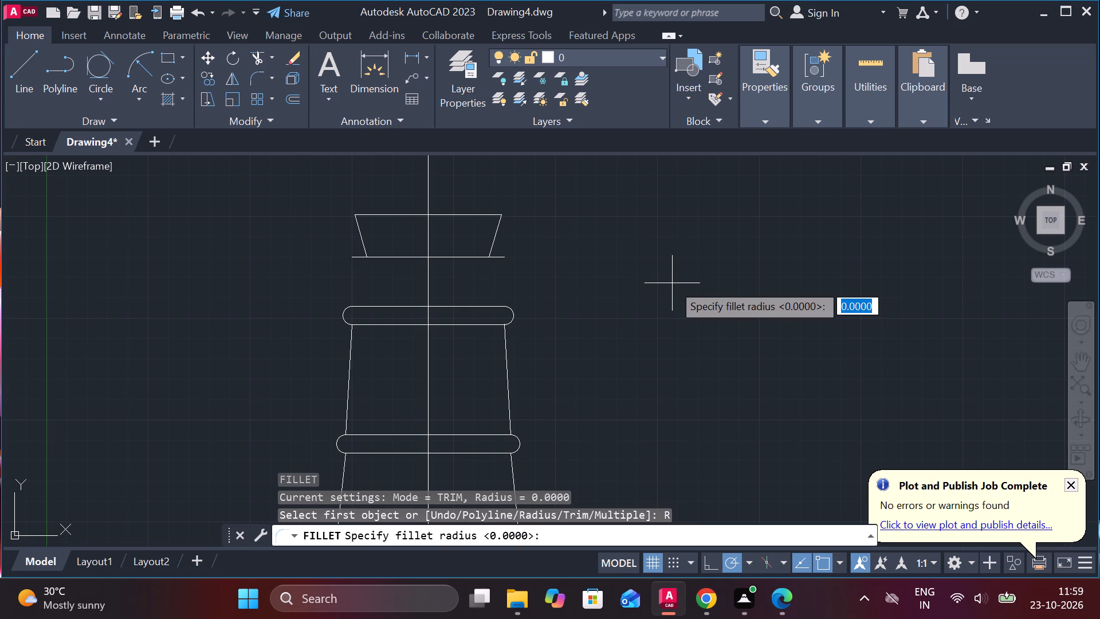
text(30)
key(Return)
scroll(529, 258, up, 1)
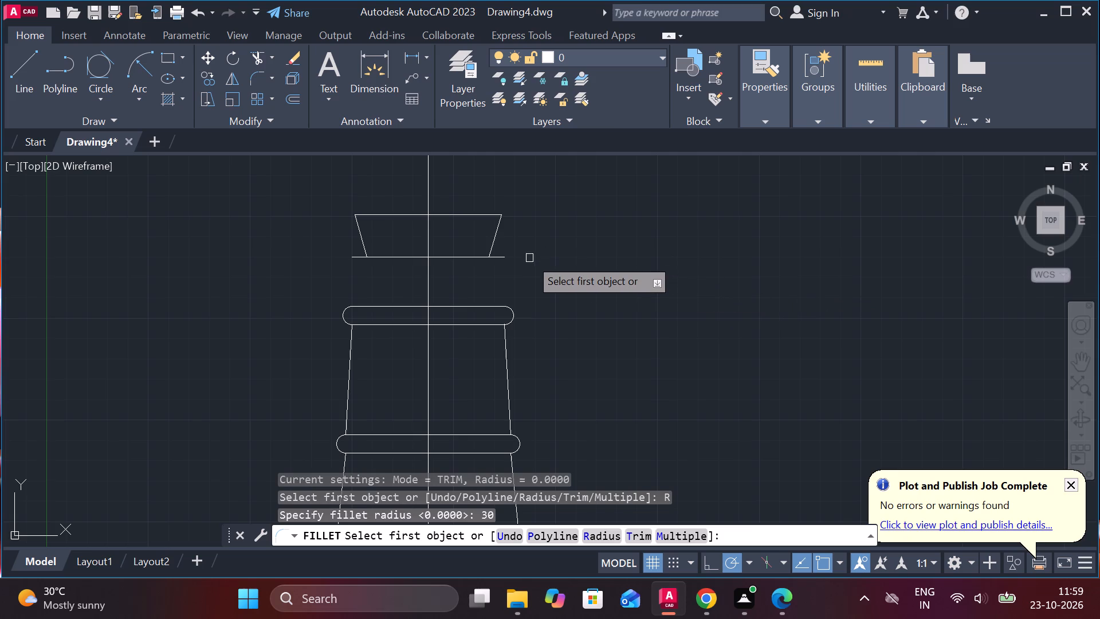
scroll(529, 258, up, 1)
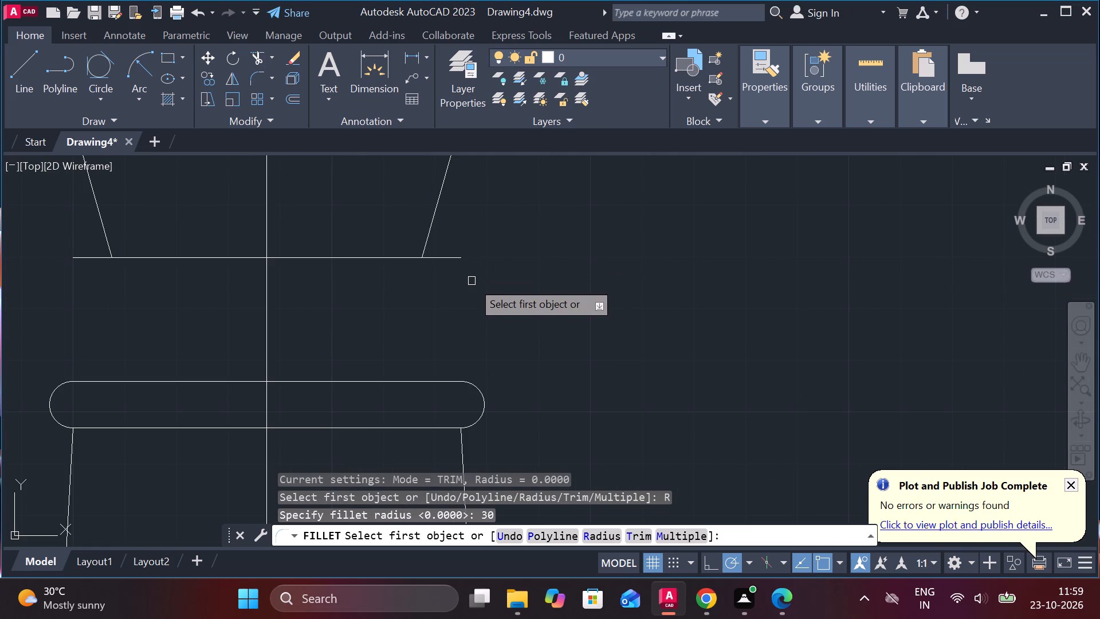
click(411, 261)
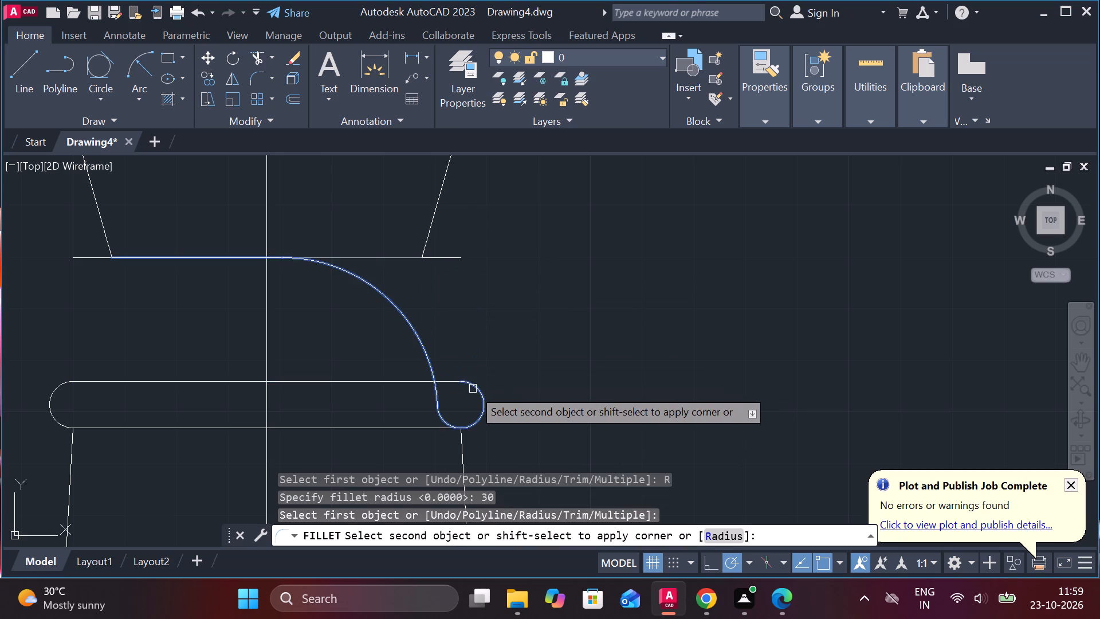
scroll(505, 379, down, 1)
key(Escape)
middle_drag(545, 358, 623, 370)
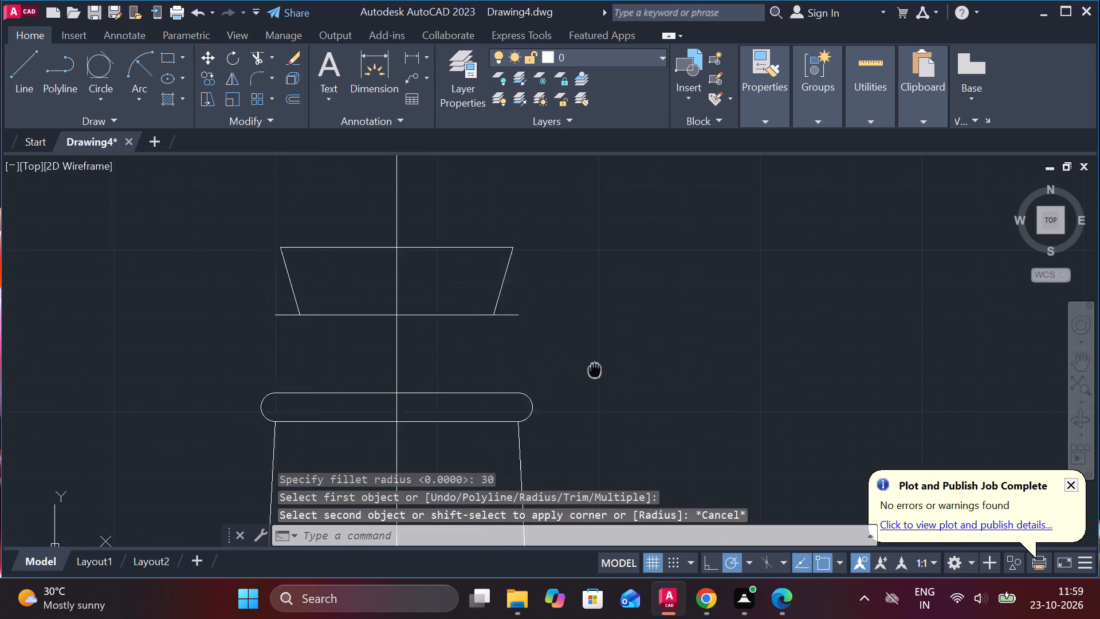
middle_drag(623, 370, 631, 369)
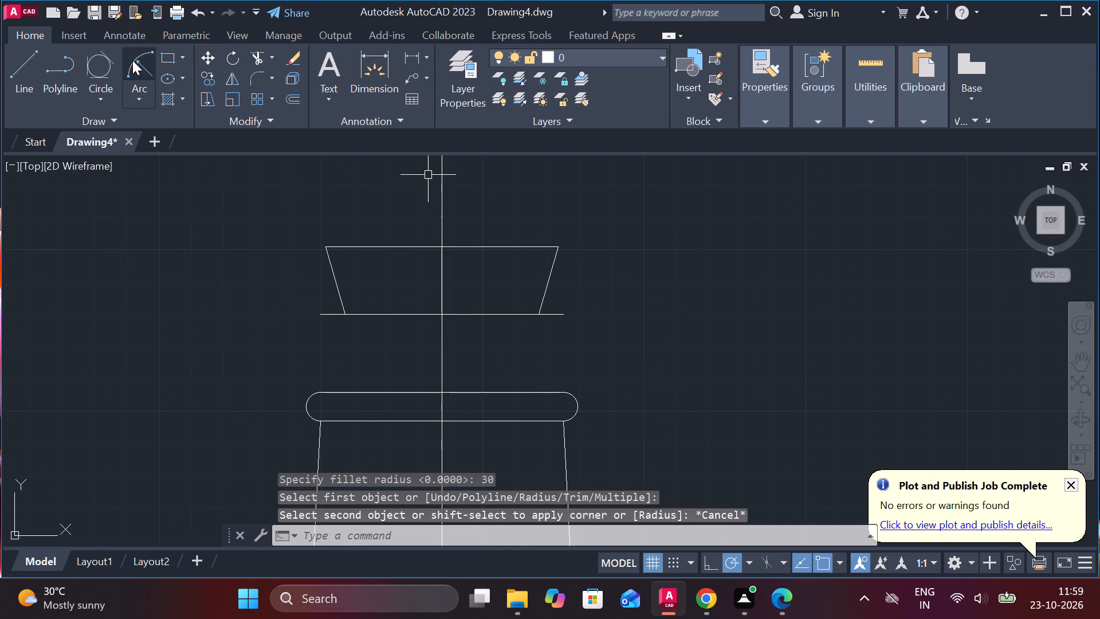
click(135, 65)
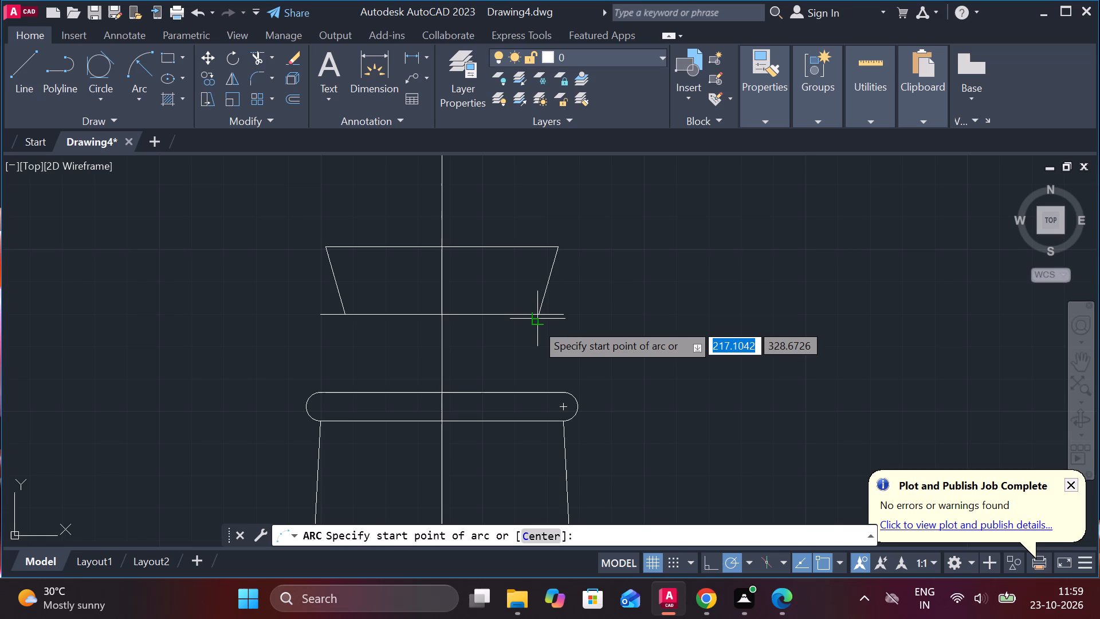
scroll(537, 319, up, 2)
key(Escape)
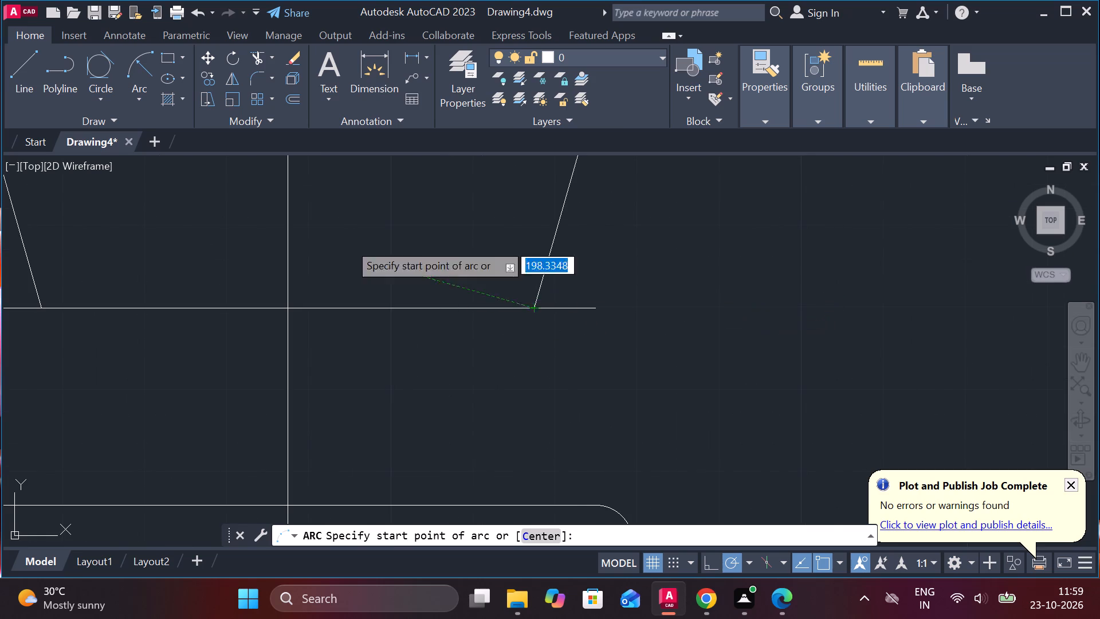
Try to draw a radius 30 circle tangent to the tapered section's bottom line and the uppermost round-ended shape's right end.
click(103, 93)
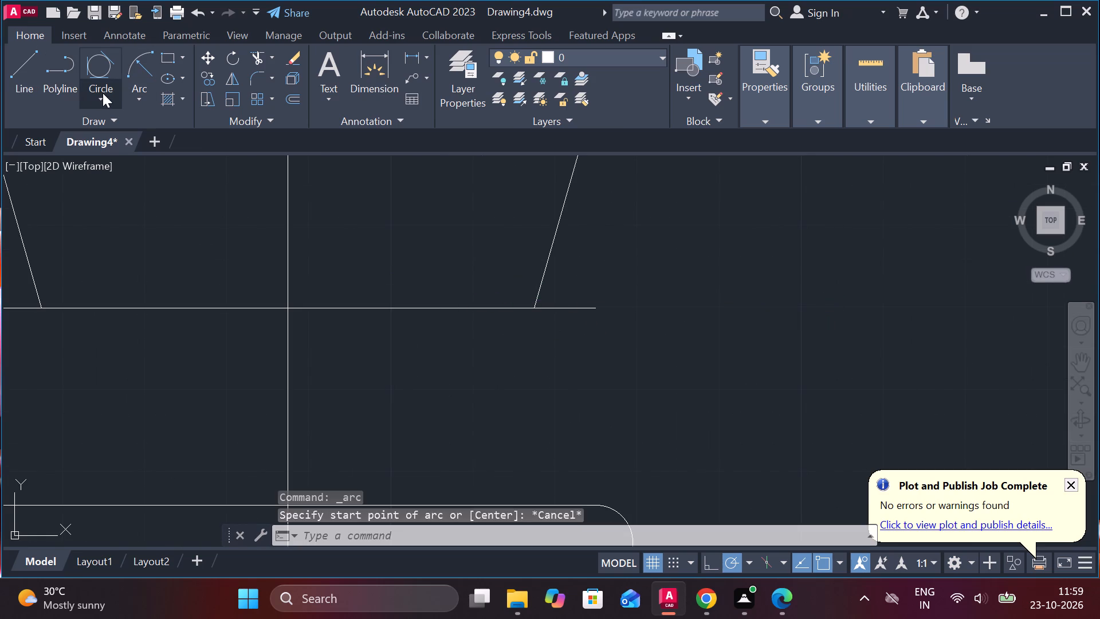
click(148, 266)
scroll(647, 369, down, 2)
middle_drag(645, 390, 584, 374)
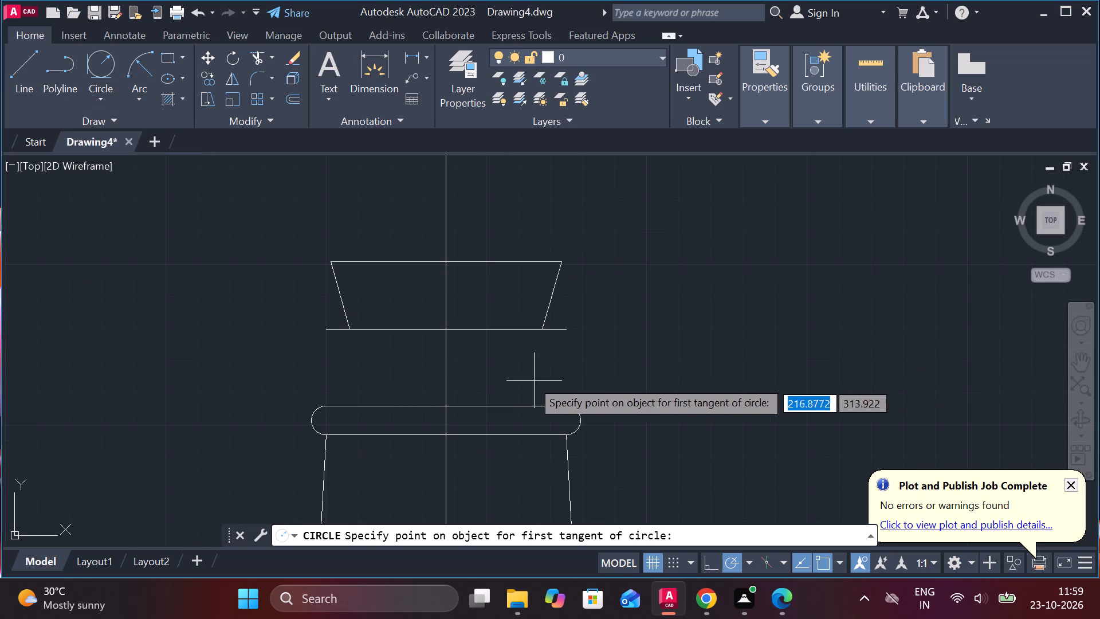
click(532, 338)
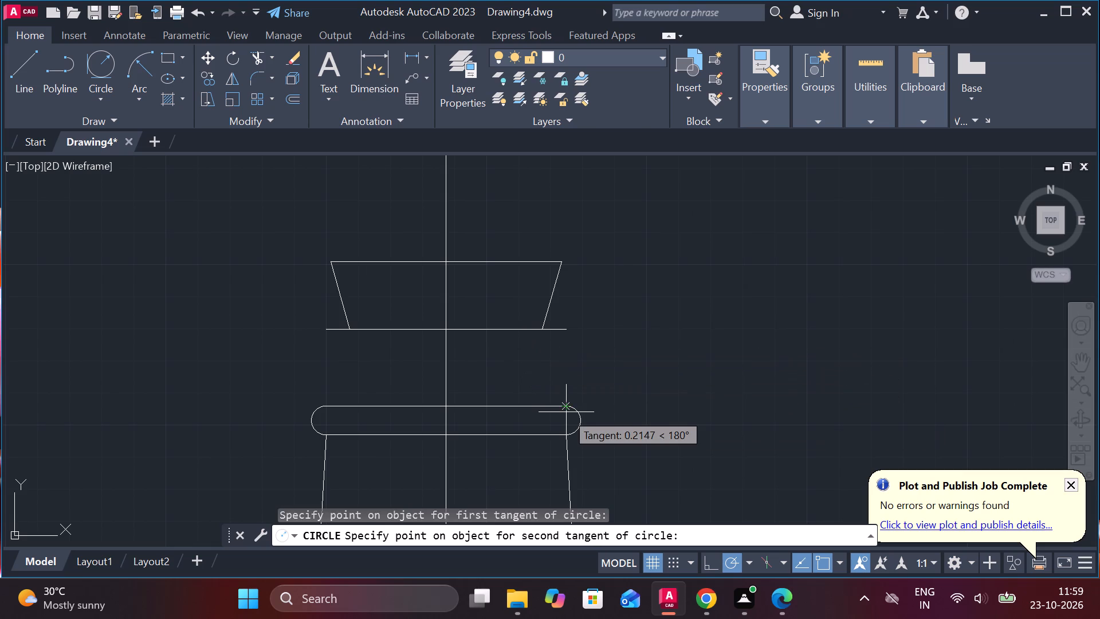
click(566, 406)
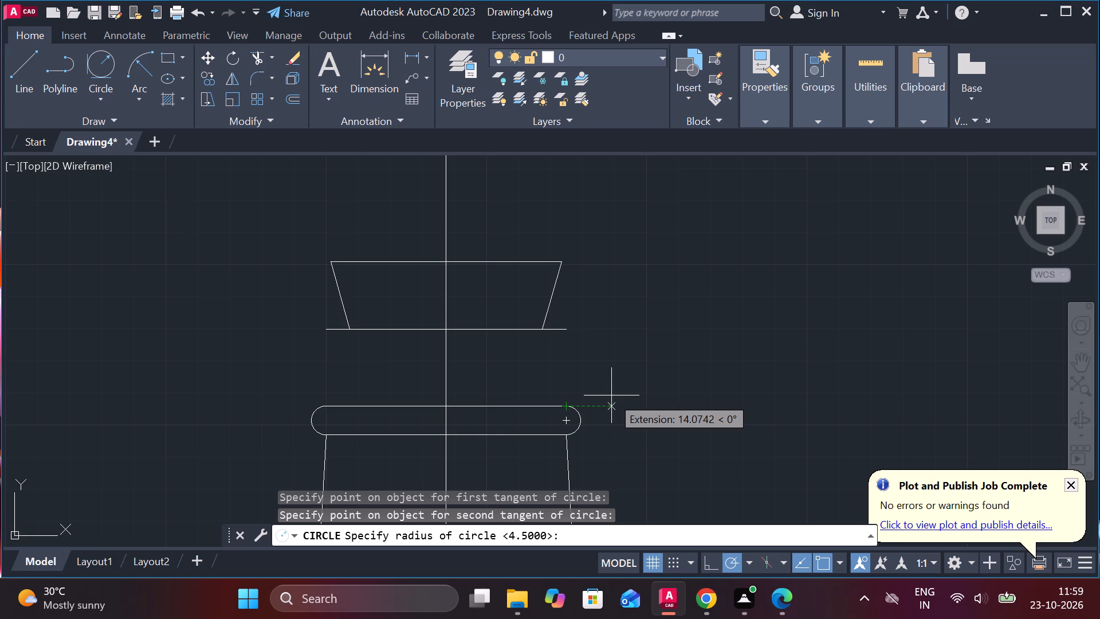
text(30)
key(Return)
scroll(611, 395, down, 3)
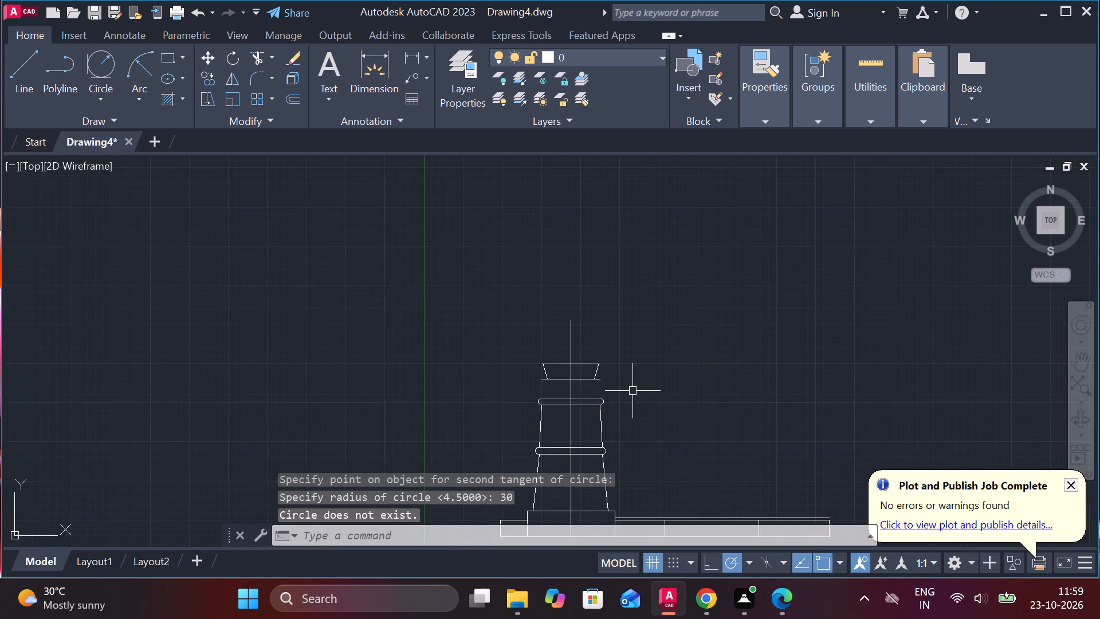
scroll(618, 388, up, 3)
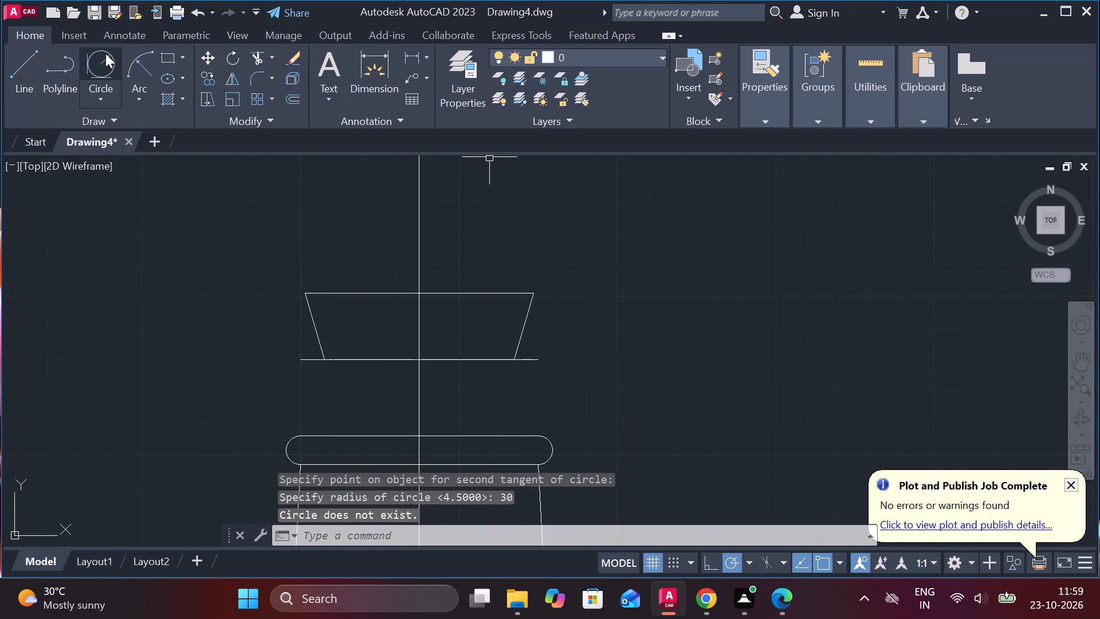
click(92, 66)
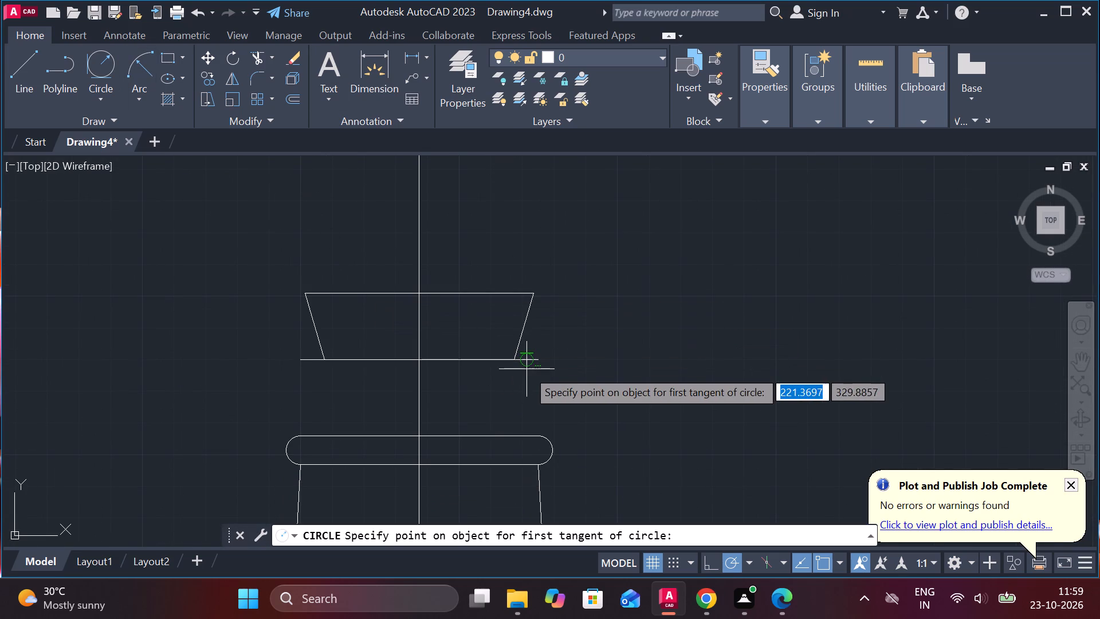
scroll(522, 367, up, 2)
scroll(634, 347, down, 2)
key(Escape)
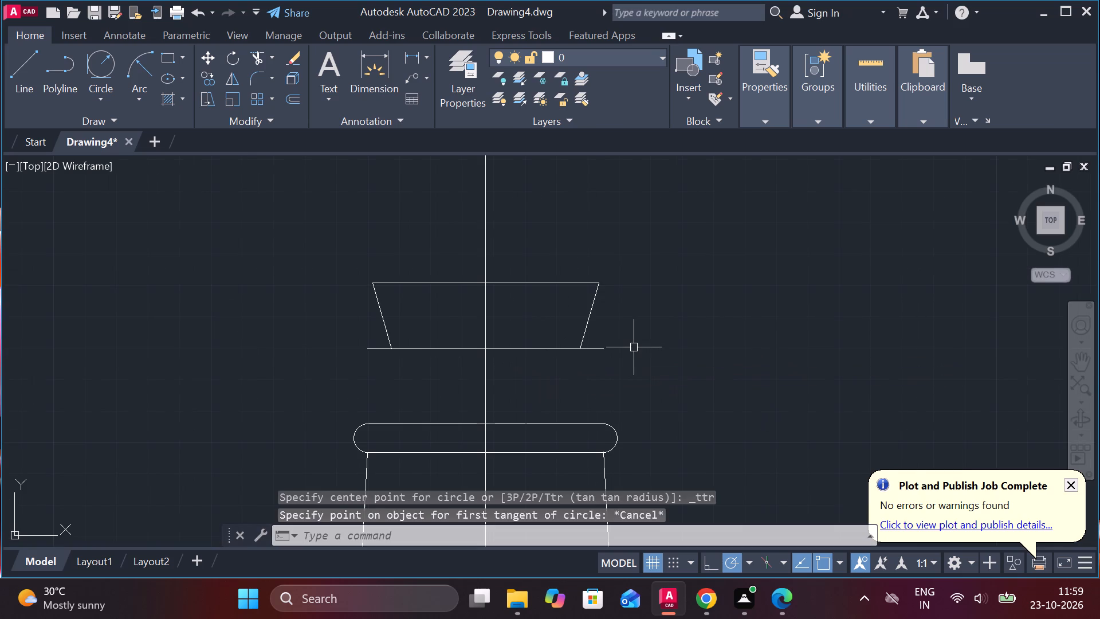
Trim the bottom line's overhangs beyond the tapered section's slanted sides at both ends.
text(TR)
key(space)
click(605, 350)
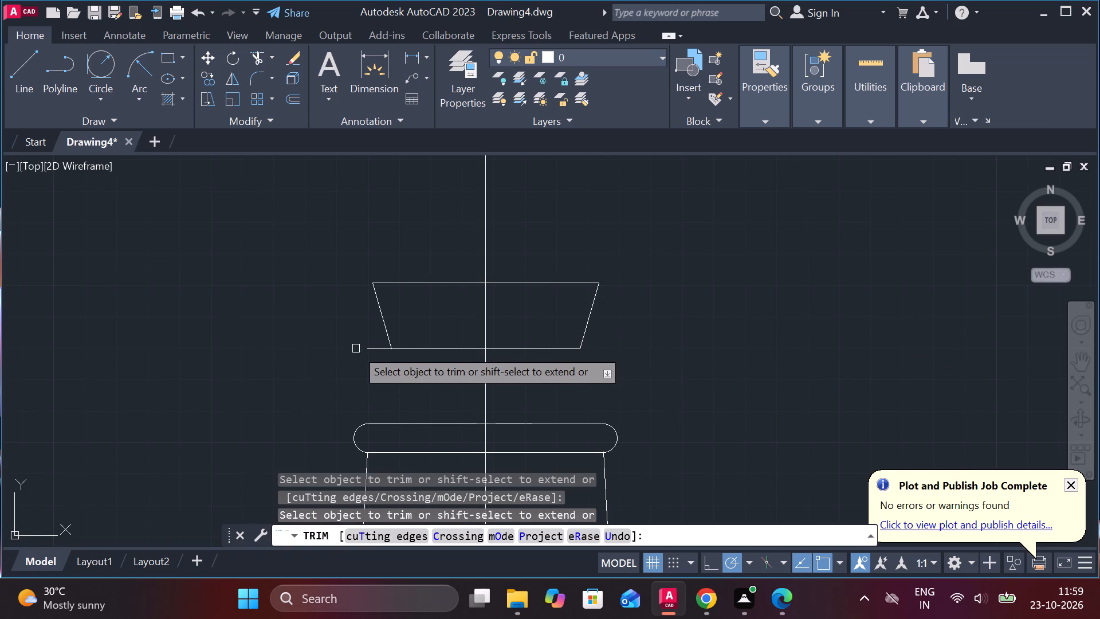
click(367, 349)
scroll(611, 353, down, 2)
middle_drag(642, 358, 642, 323)
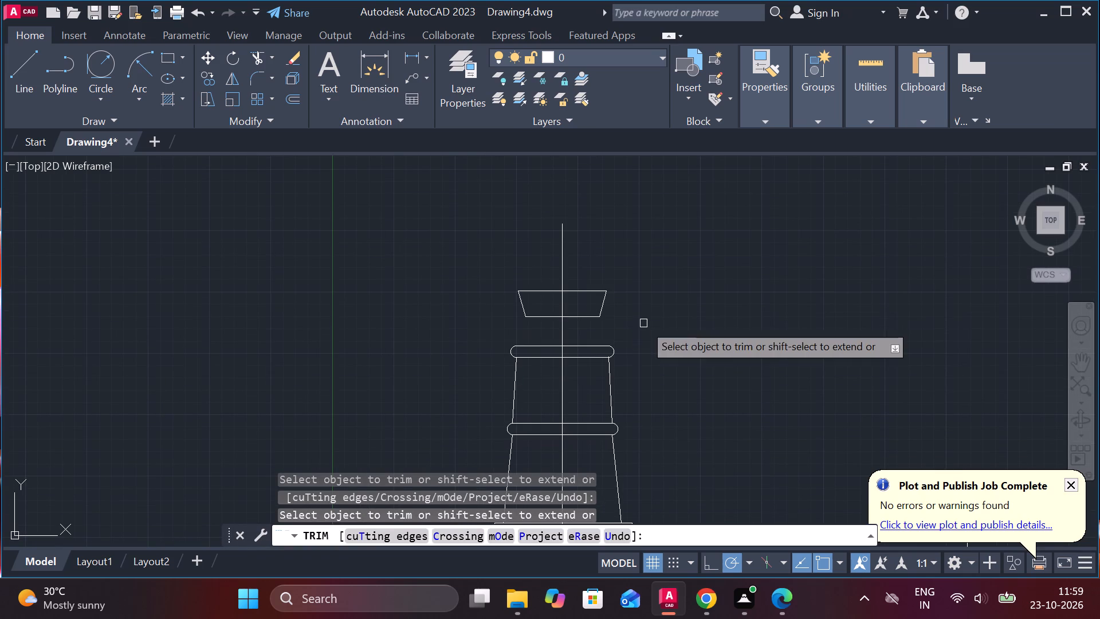
key(Escape)
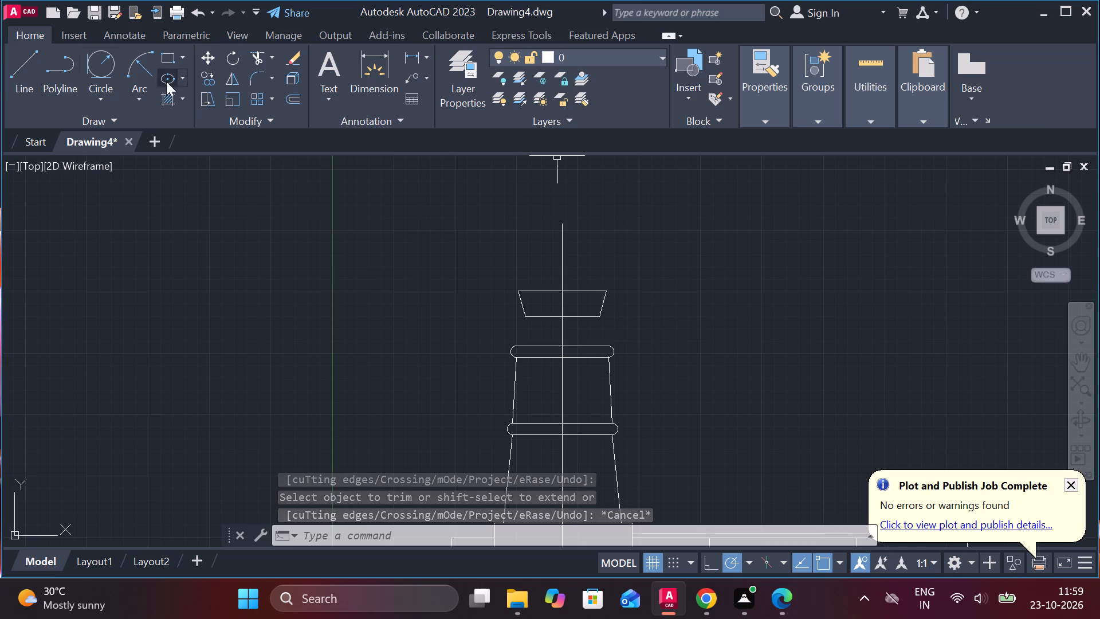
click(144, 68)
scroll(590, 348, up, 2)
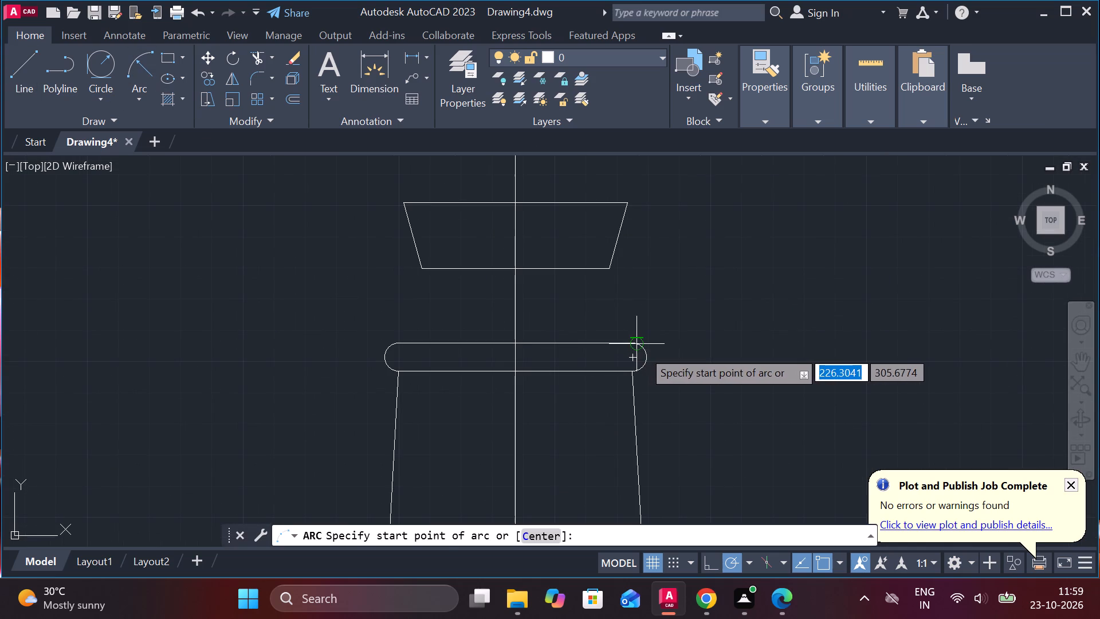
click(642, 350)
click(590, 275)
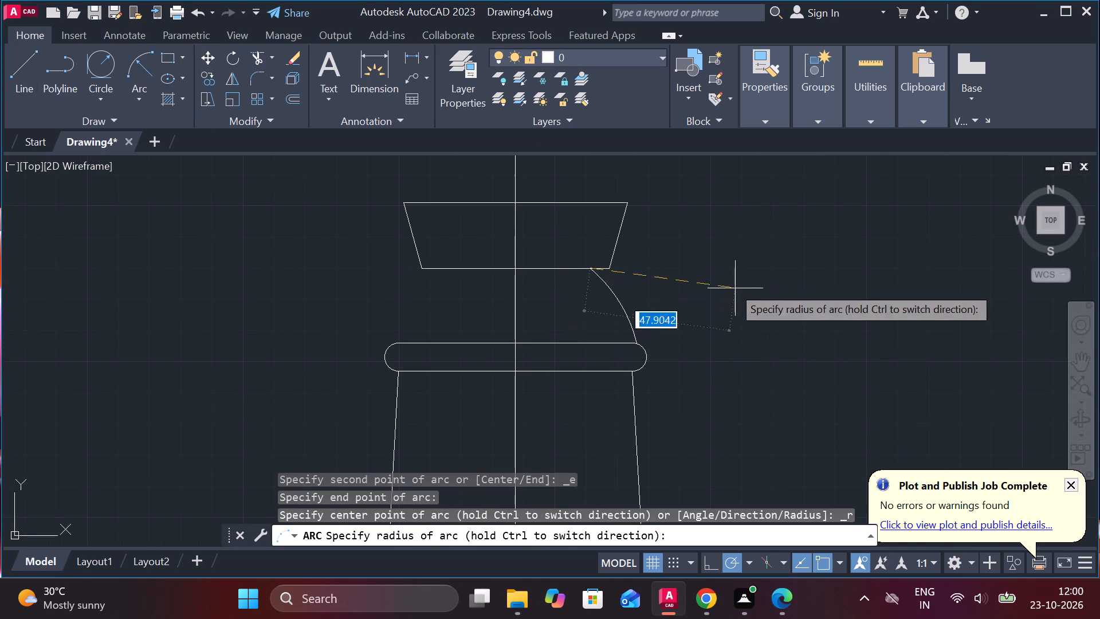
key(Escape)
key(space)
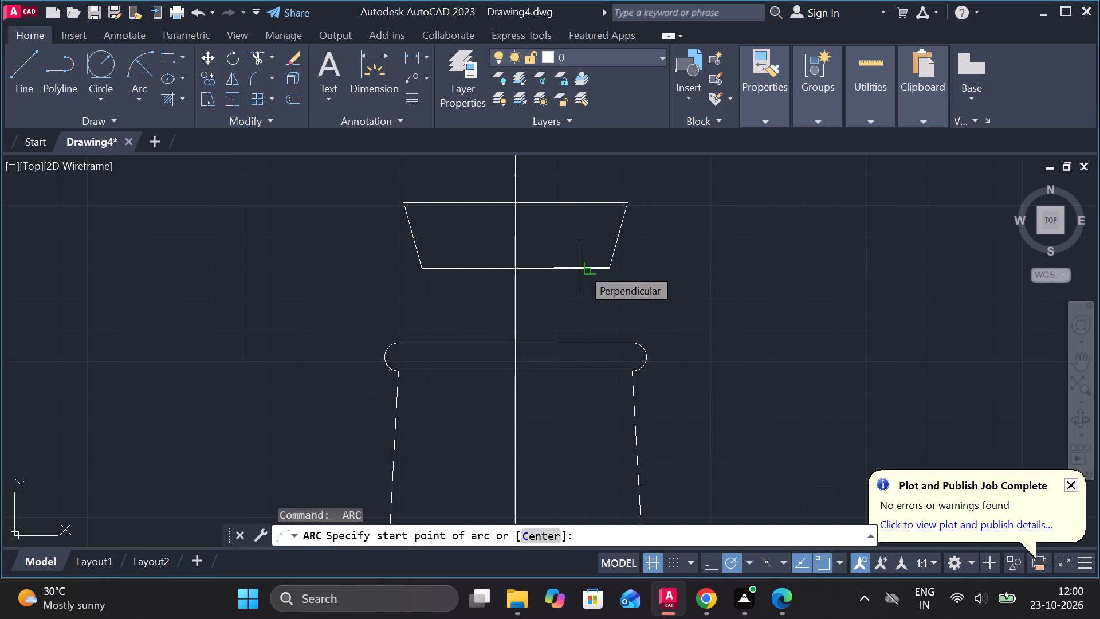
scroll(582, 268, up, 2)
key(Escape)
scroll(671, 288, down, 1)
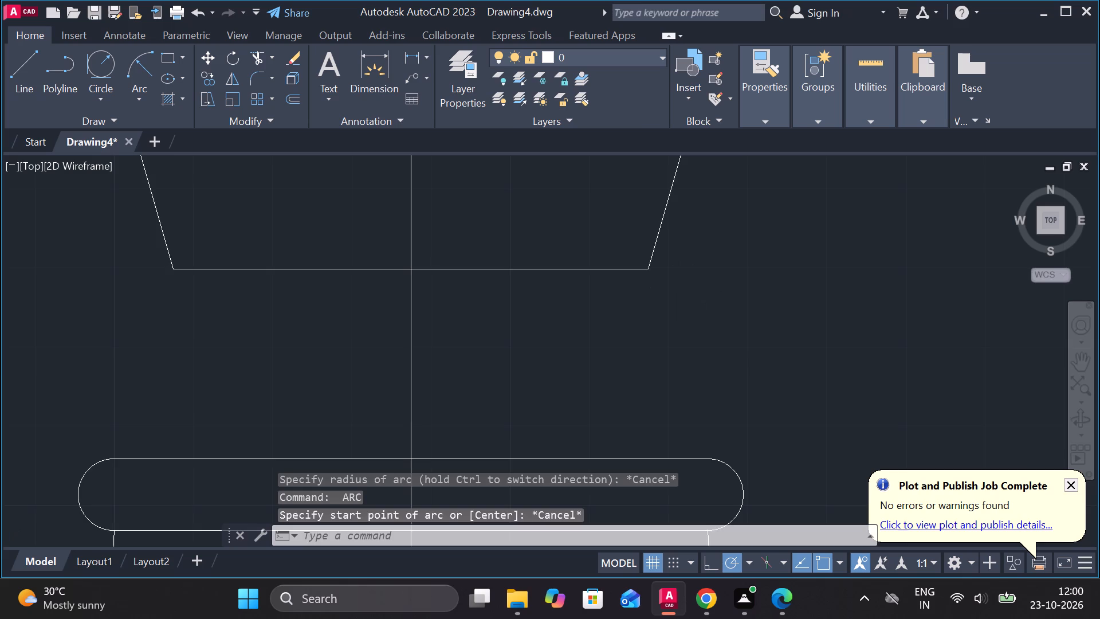
Draw a short vertical line down along the centre line from the midpoint of the tapered section's bottom line.
key(l)
key(Return)
click(510, 282)
click(507, 302)
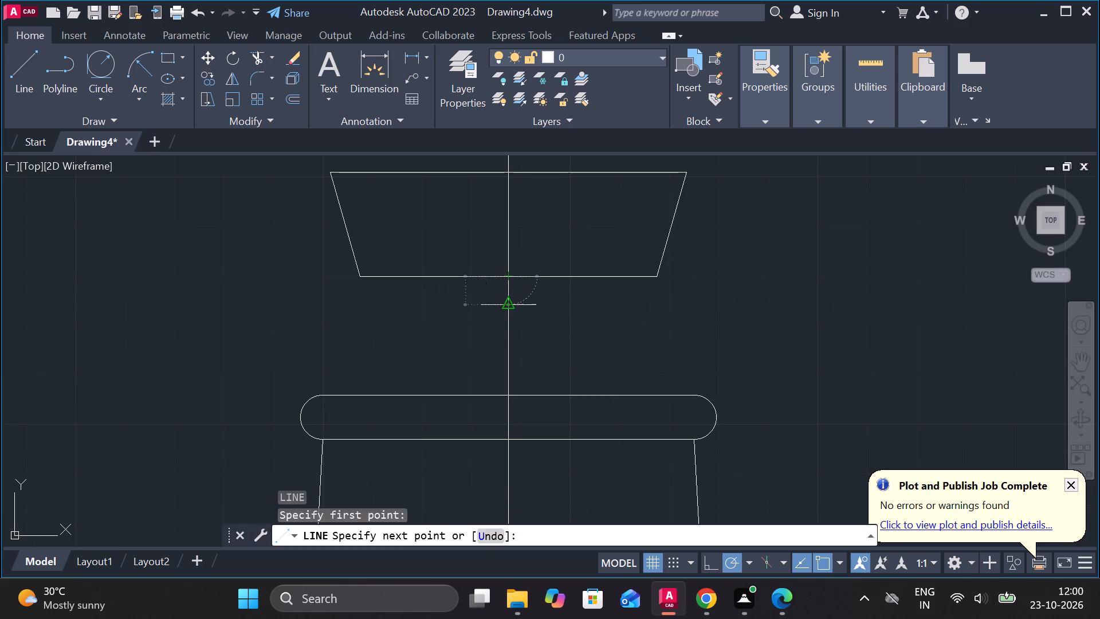
key(Escape)
Offset the short vertical line 22.5 to each side of the centre line below the tapered section.
click(509, 289)
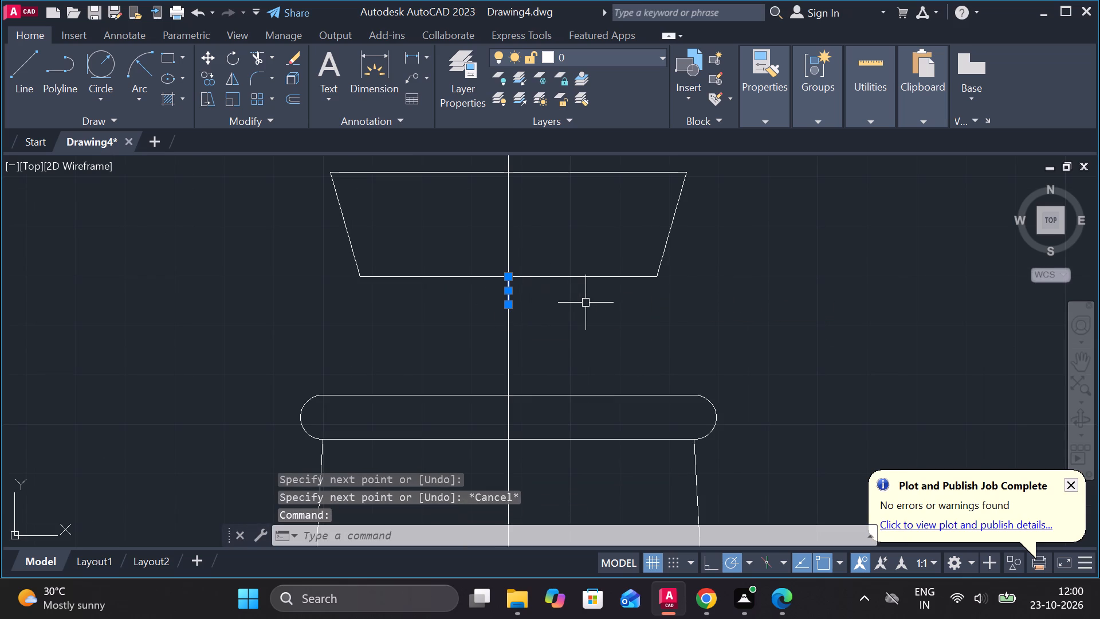
key(o)
key(Return)
key(Return)
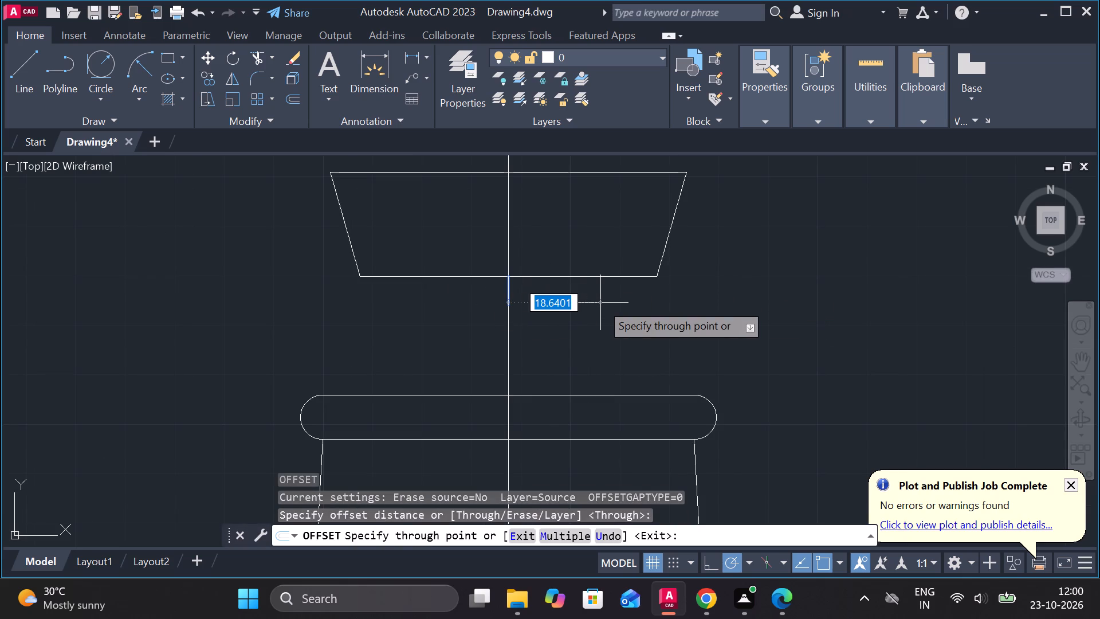
text(22.4)
key(BackSpace)
key(5)
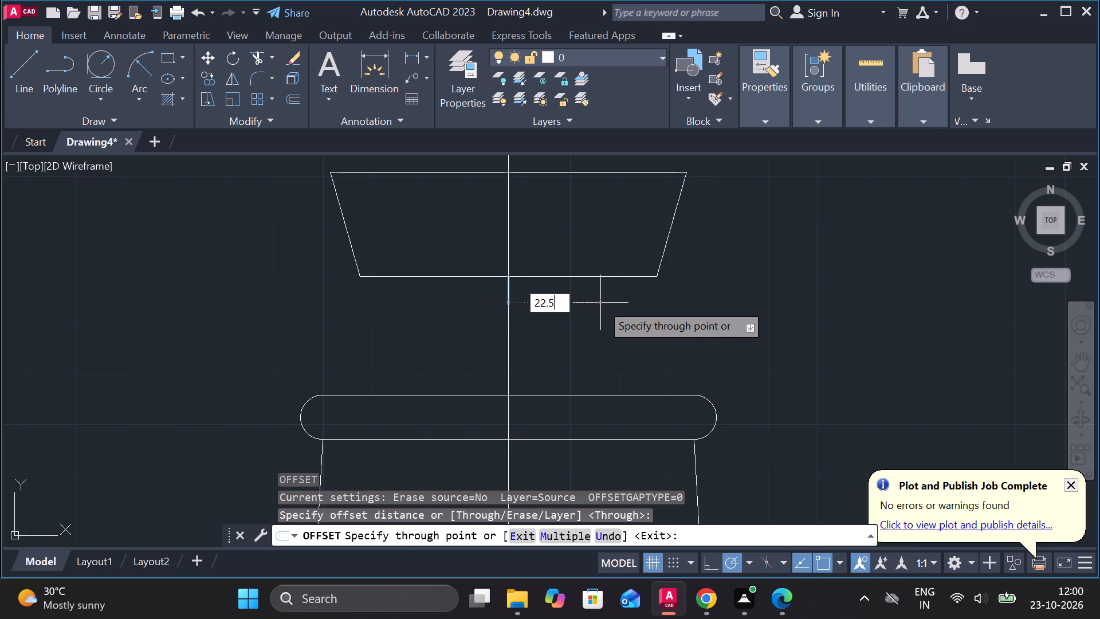
key(Return)
click(509, 288)
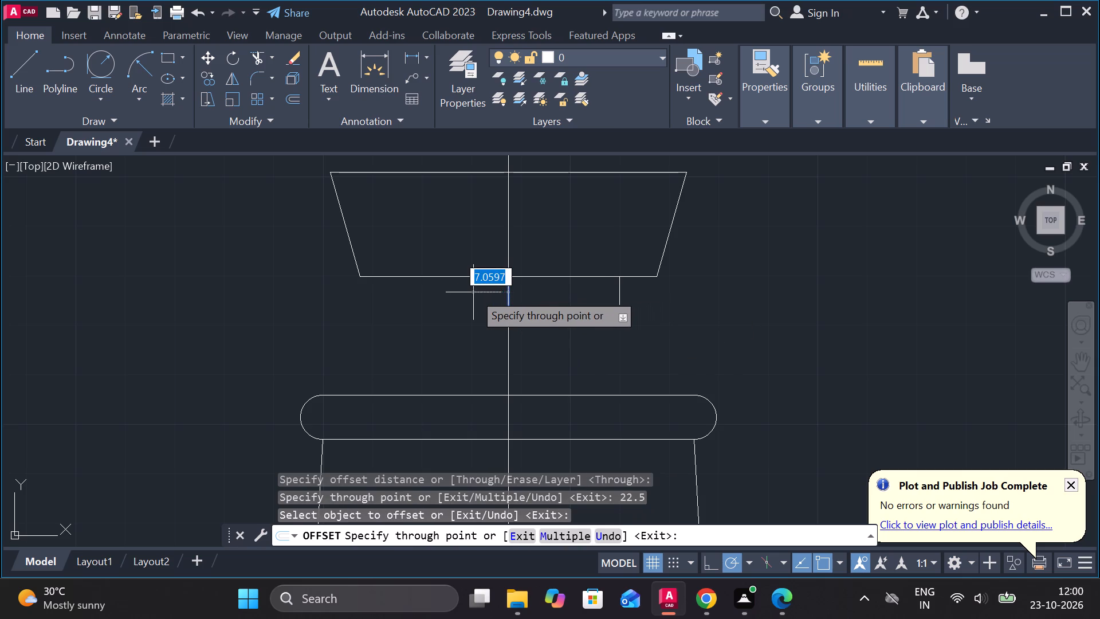
text(22)
text(.5)
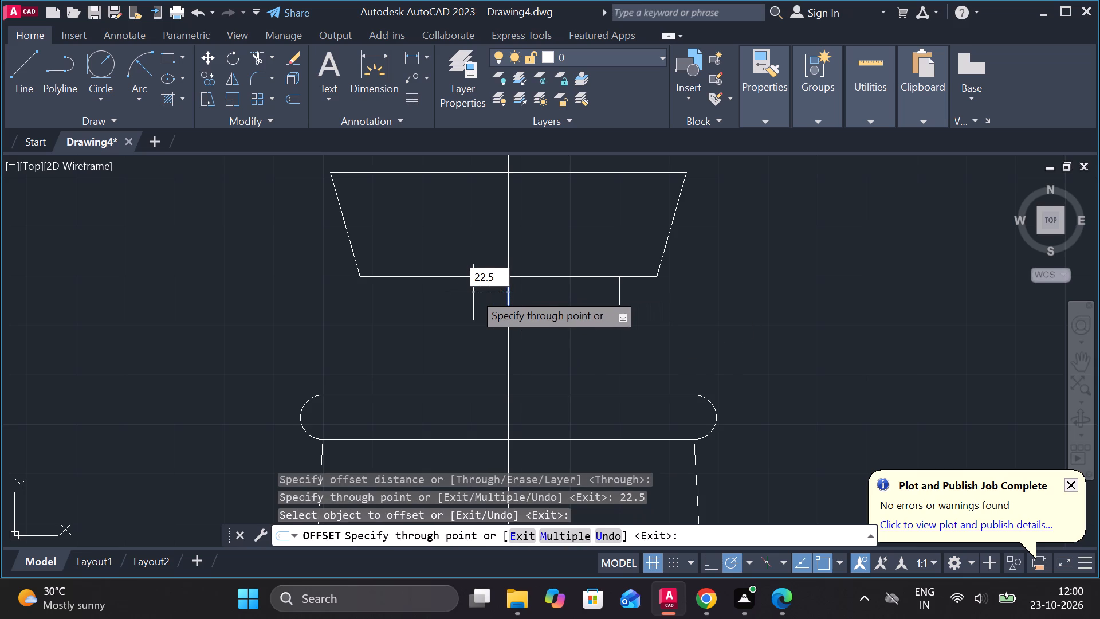
key(Return)
middle_drag(384, 334, 446, 350)
key(Escape)
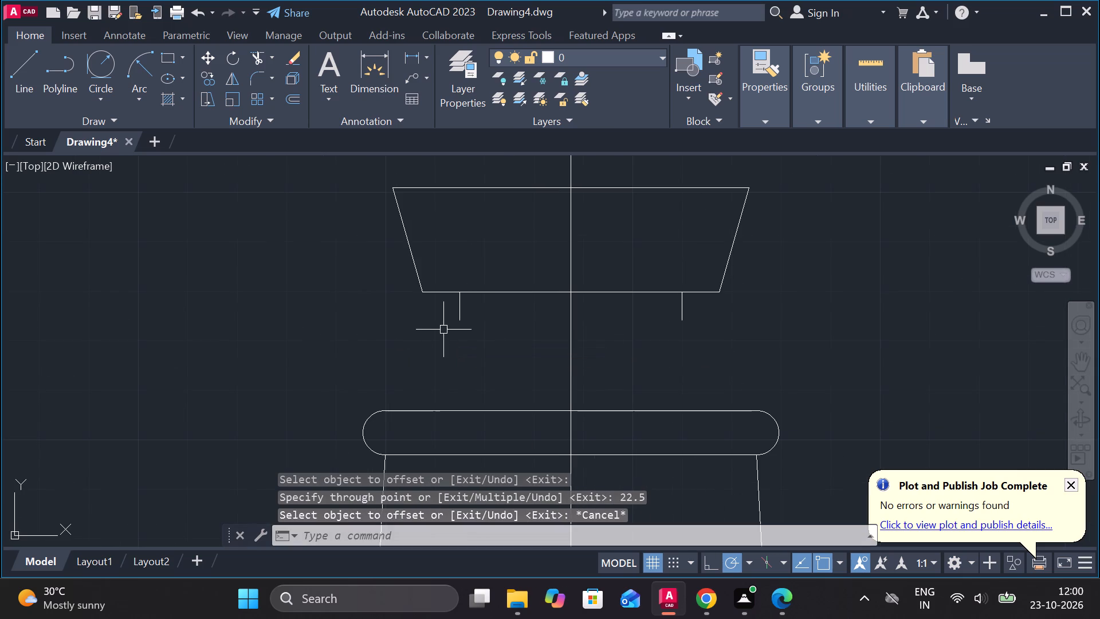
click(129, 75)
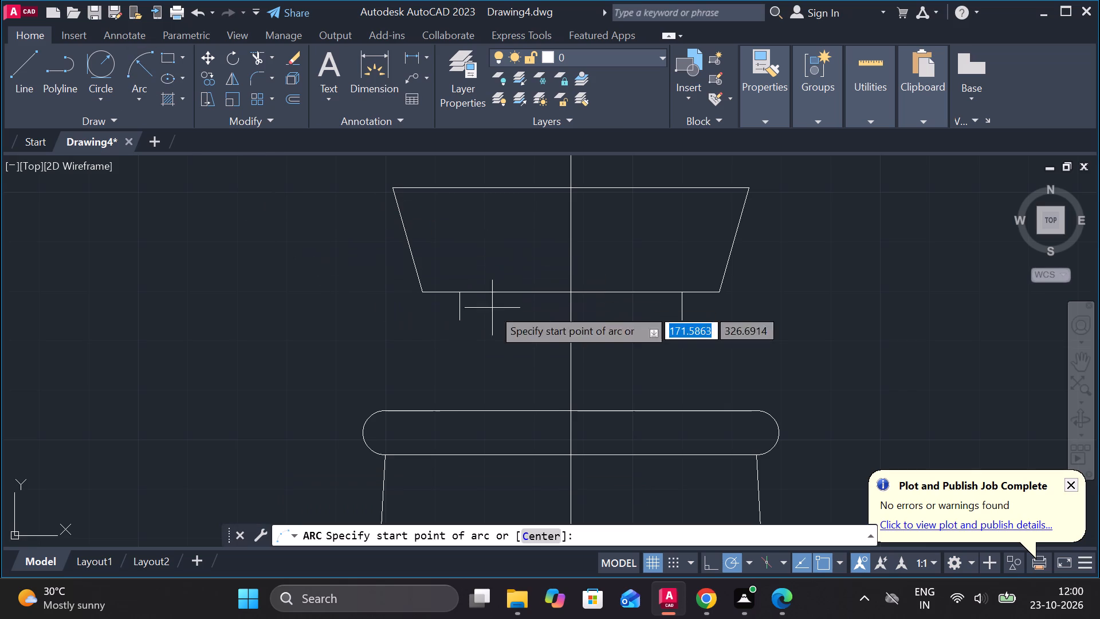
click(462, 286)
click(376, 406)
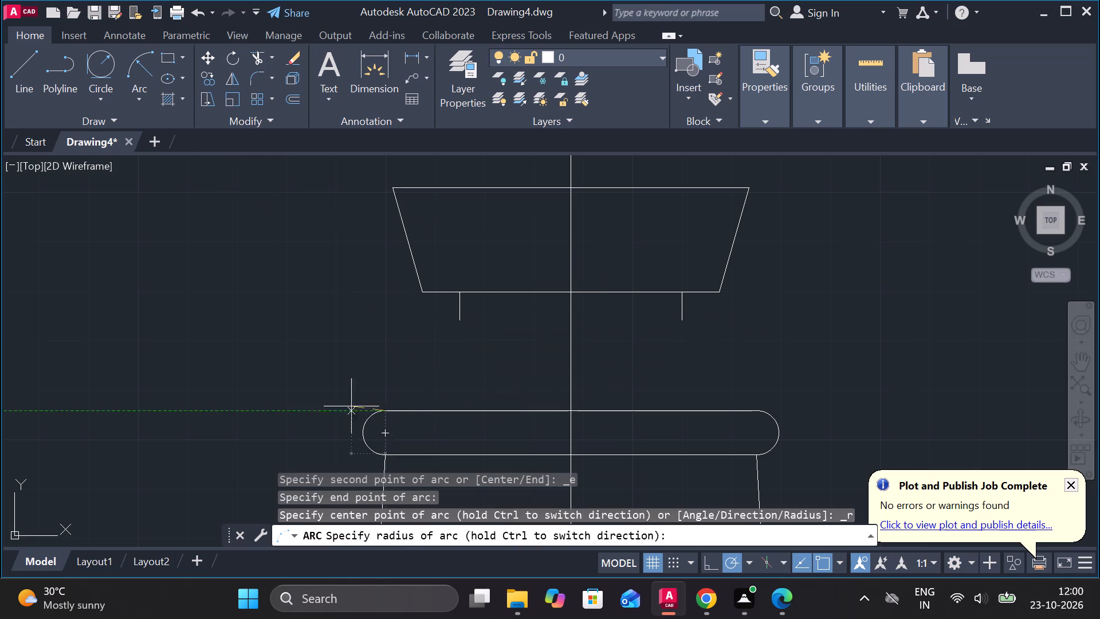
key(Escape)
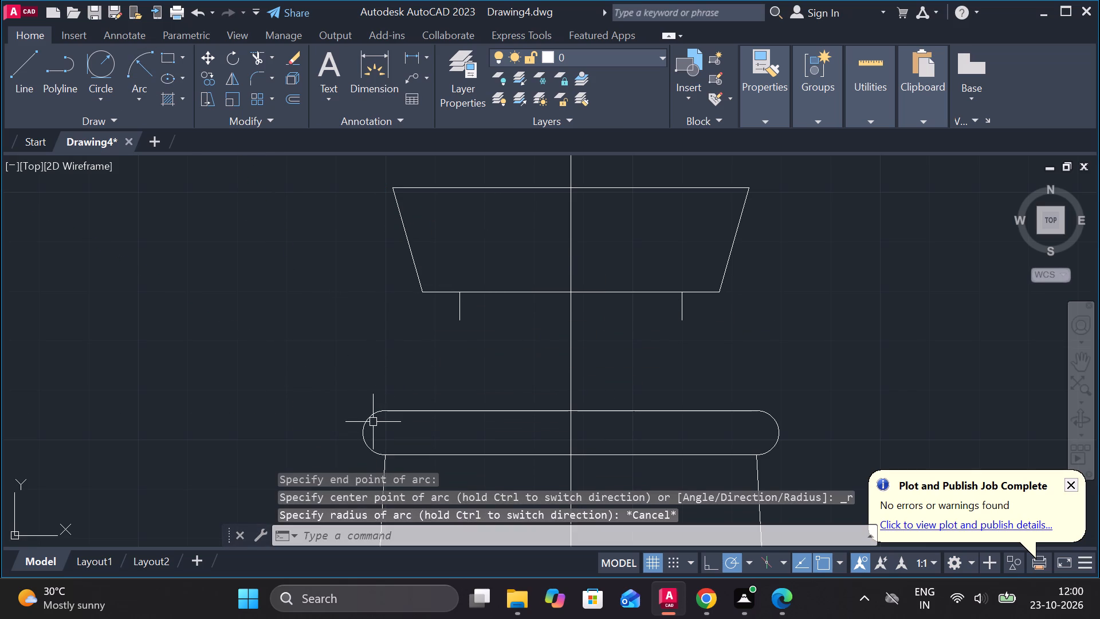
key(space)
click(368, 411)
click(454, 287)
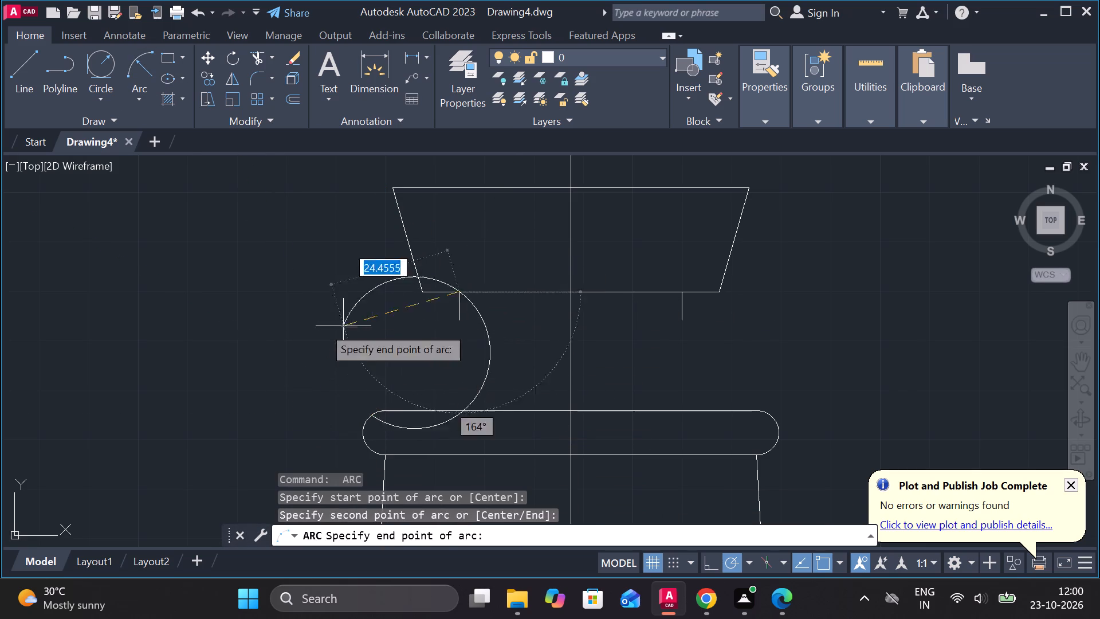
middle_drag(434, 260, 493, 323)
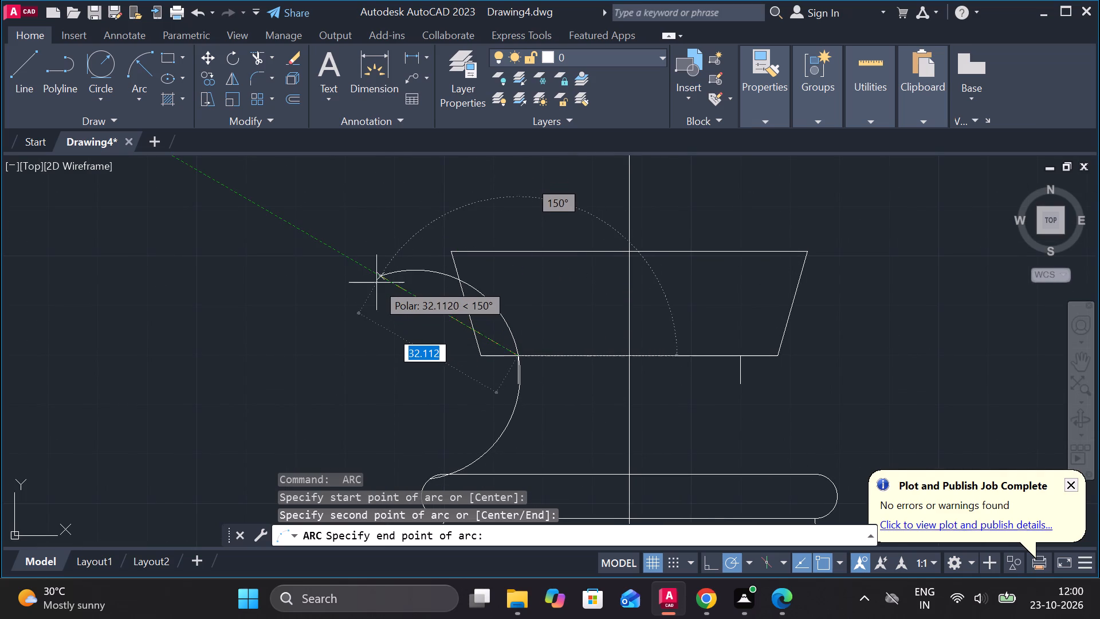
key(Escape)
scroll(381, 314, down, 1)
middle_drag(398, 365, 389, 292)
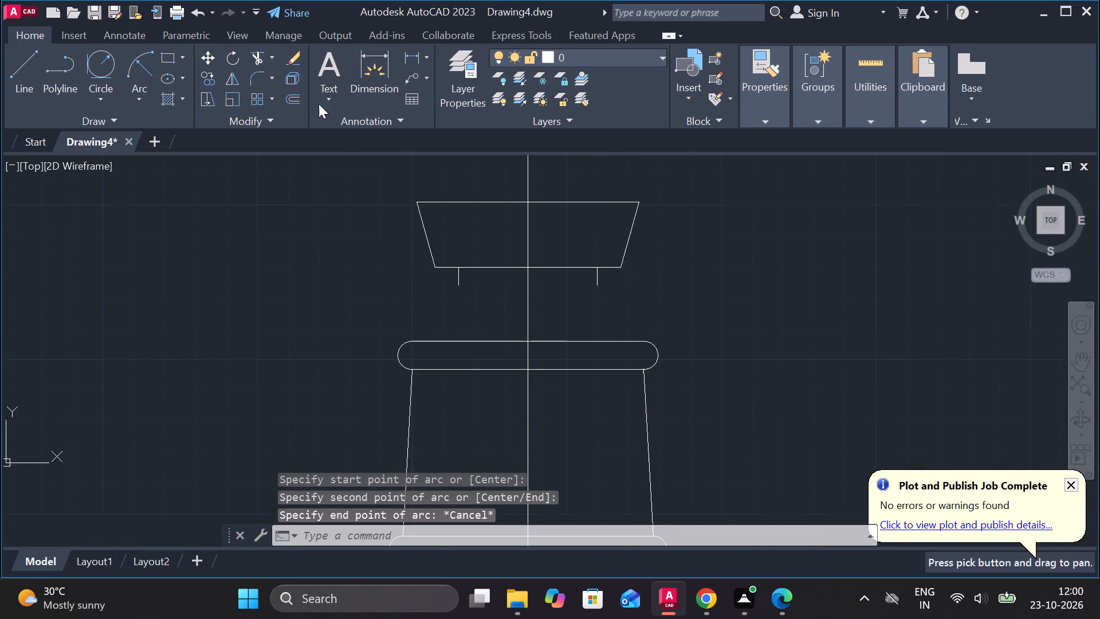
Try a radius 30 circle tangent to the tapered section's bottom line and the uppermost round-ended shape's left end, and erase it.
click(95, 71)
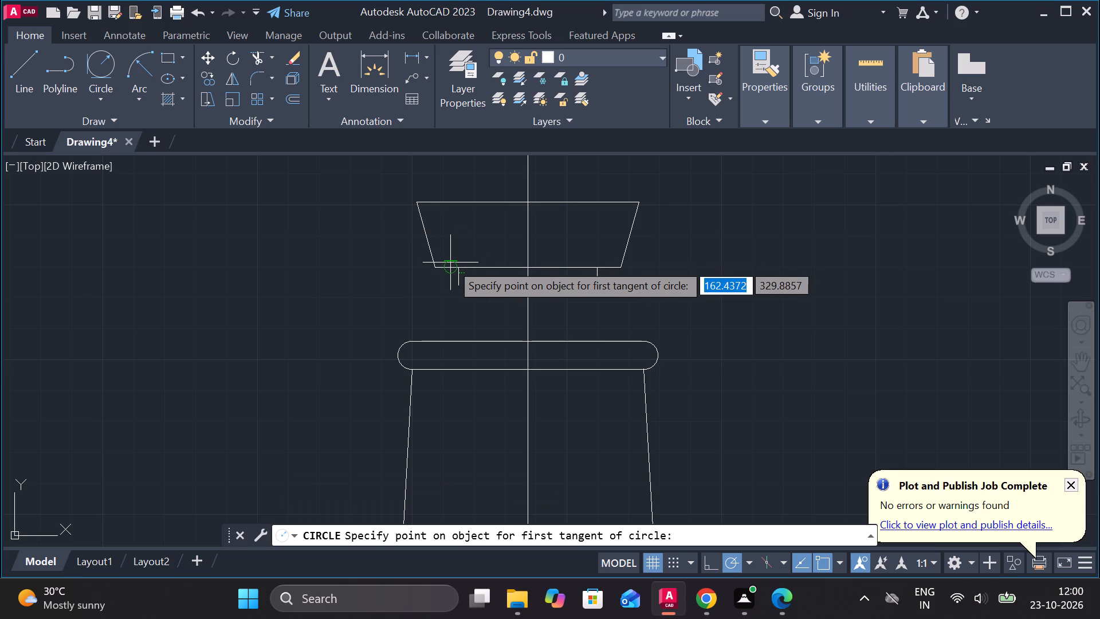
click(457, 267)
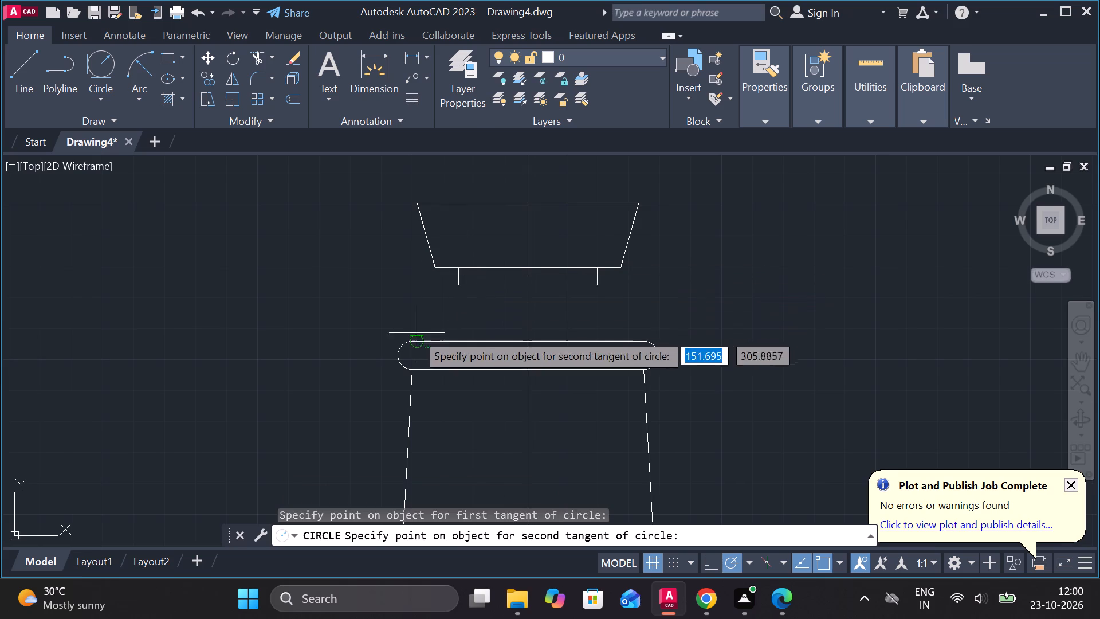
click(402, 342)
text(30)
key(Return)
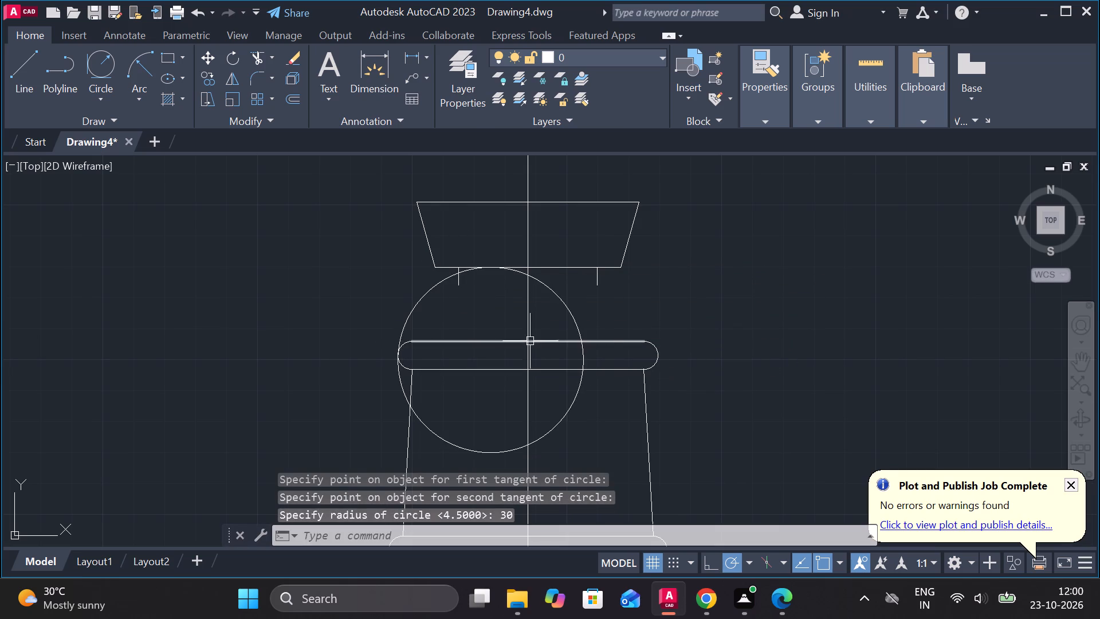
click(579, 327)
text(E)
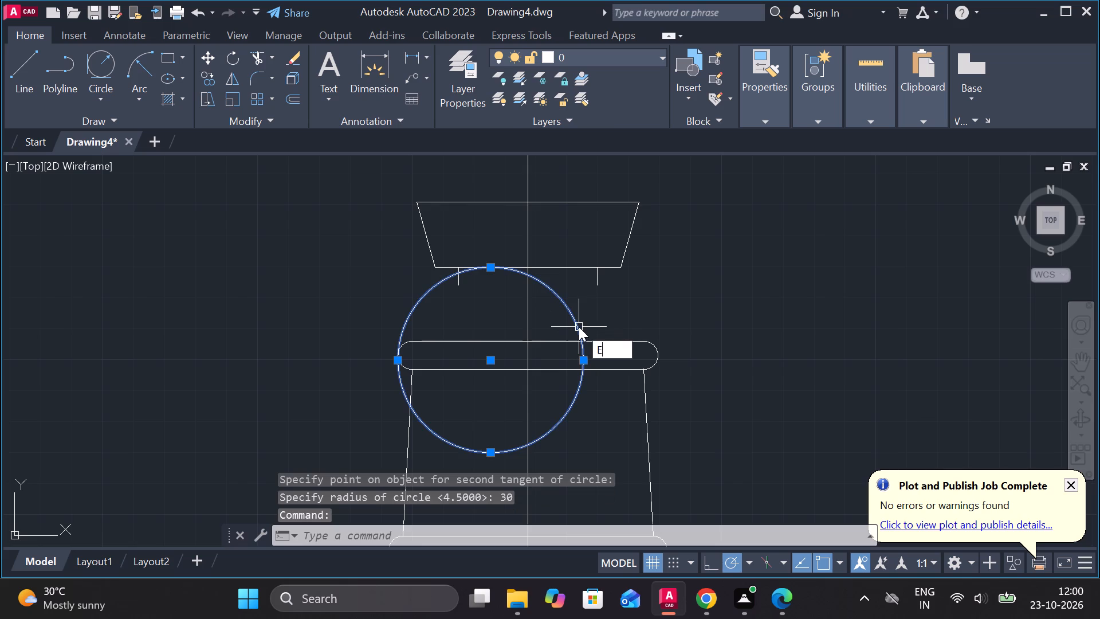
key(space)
Draw a radius 30 circle tangent to the uppermost round-ended shape's left end and the left short vertical line.
click(103, 70)
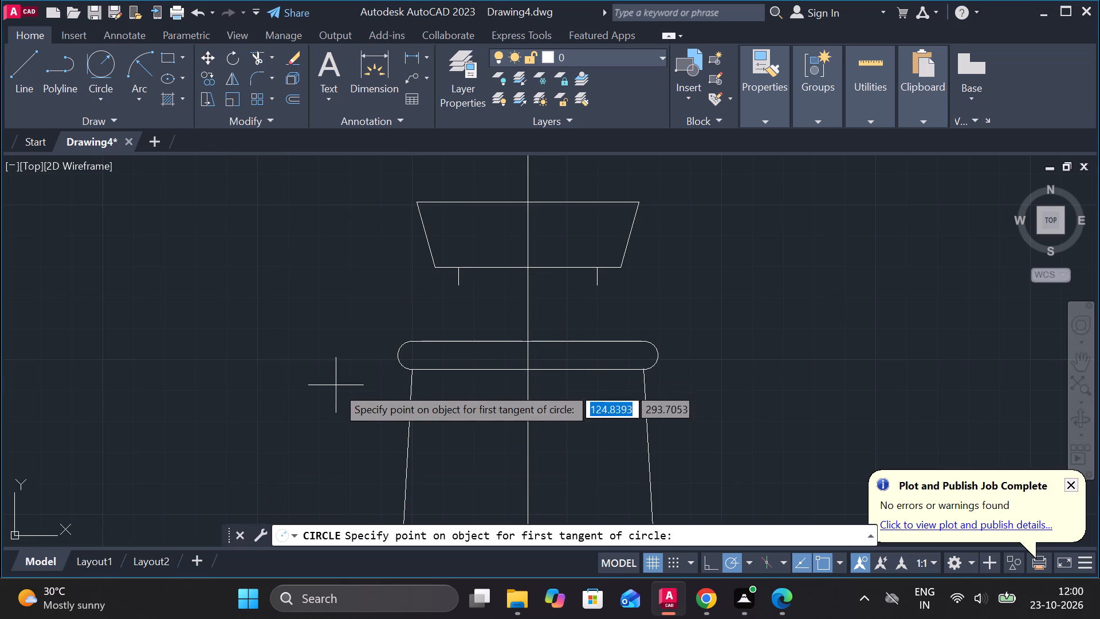
click(395, 347)
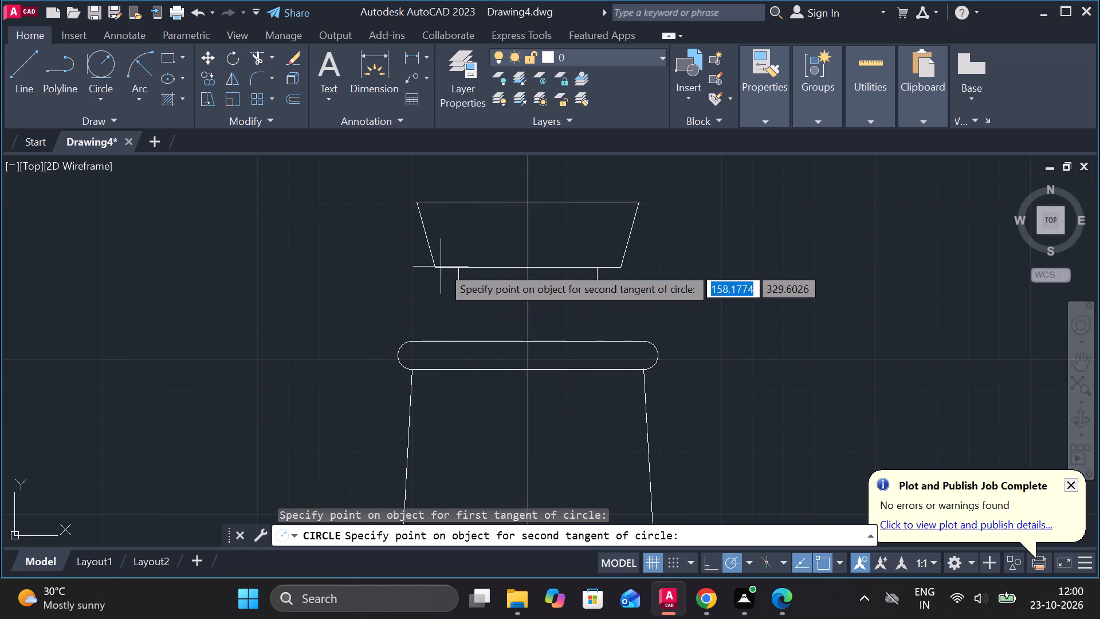
click(458, 268)
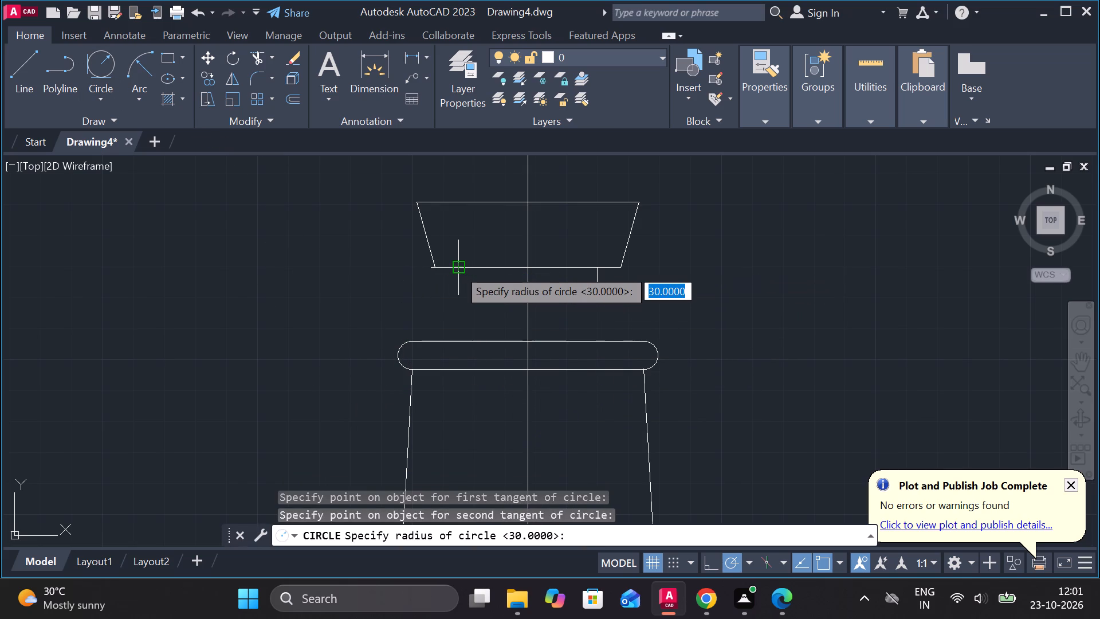
key(Return)
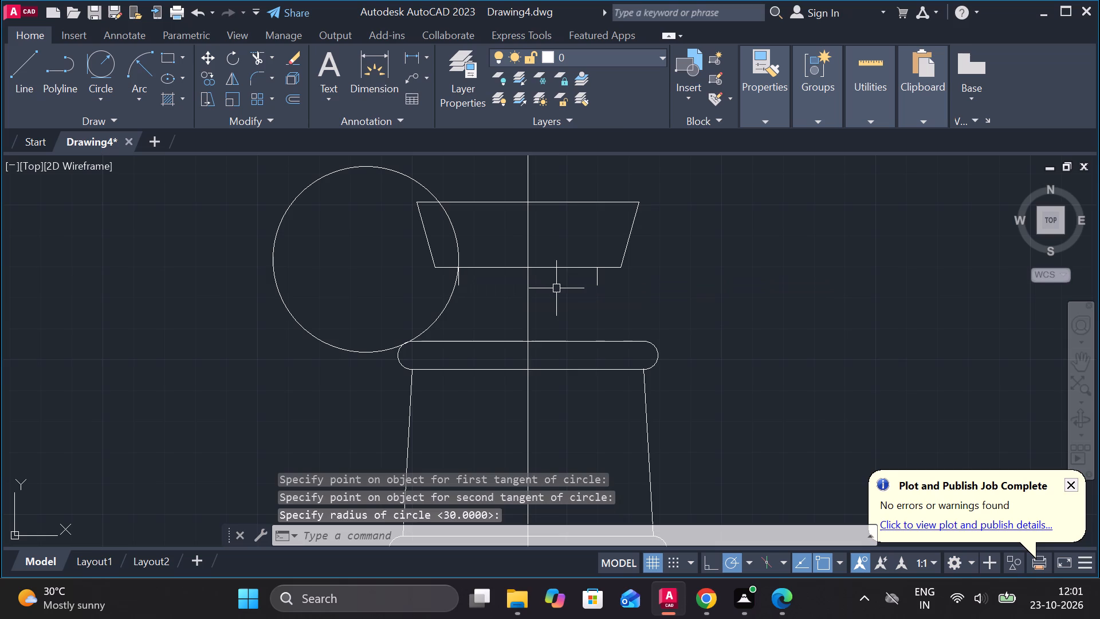
Trim the radius 30 circle to the arc between the tapered section's bottom line and the uppermost round-ended shape's left end.
text(TR)
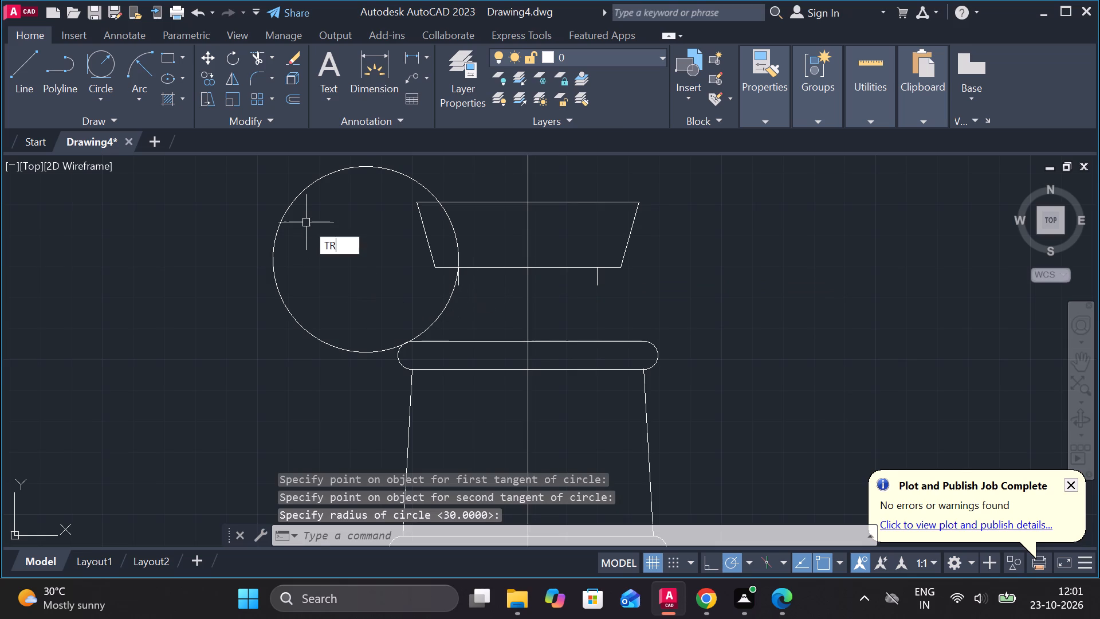
key(space)
drag(296, 198, 335, 246)
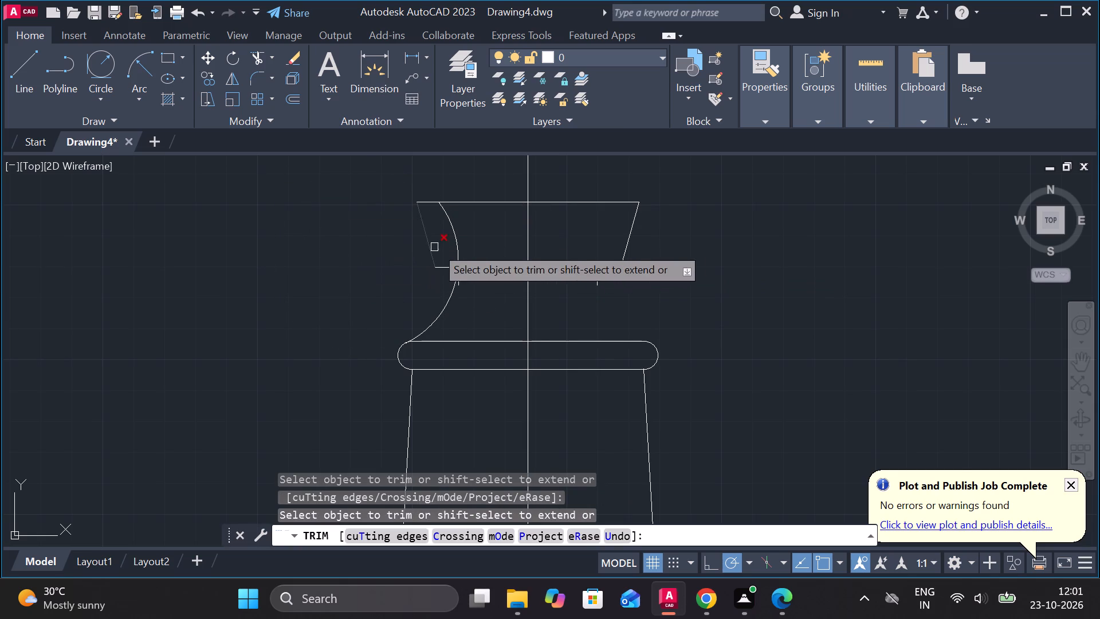
click(453, 234)
scroll(456, 304, up, 2)
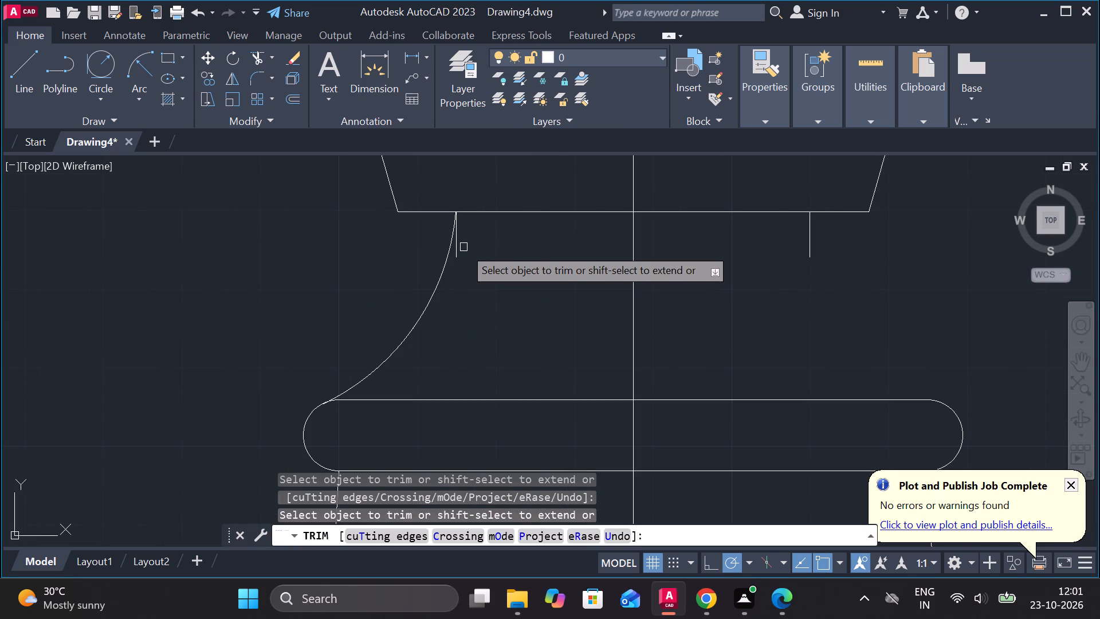
scroll(315, 412, up, 2)
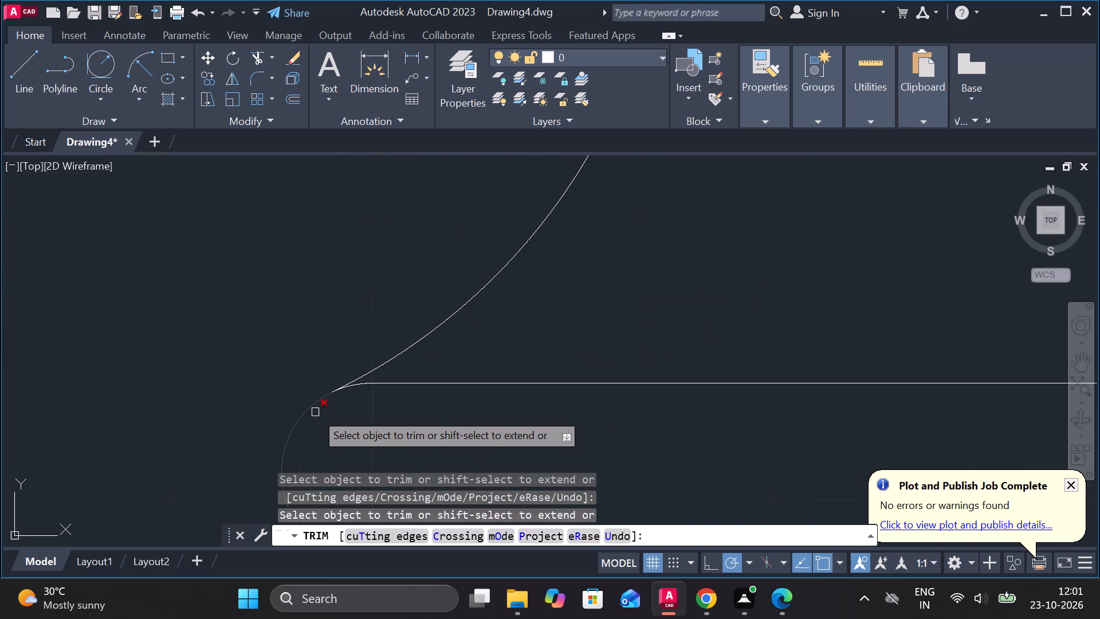
scroll(328, 412, up, 1)
scroll(374, 388, up, 2)
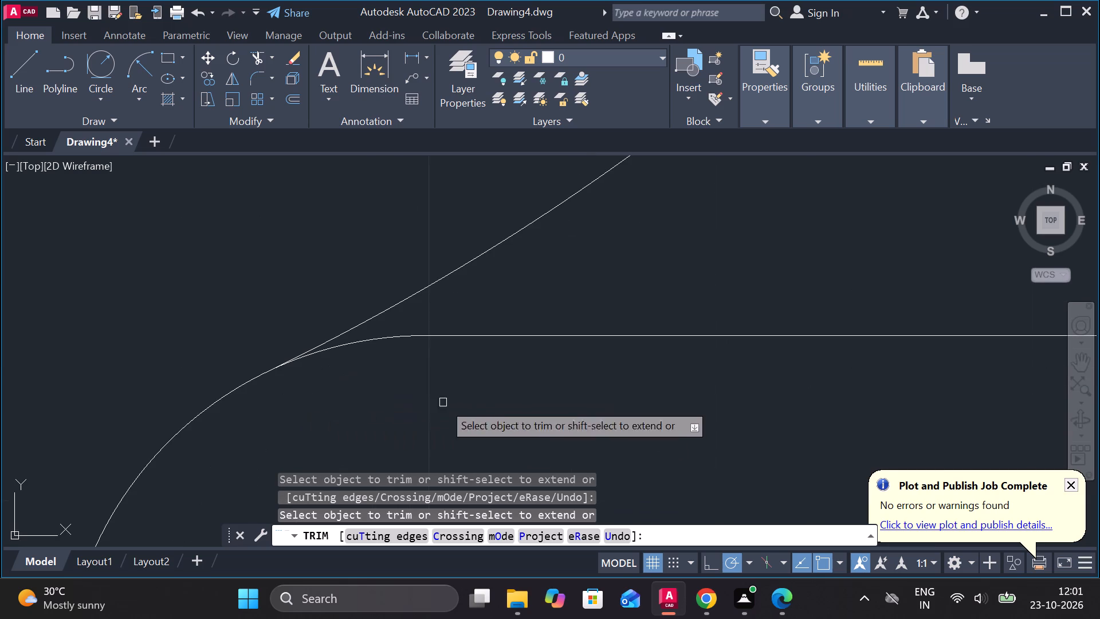
scroll(446, 379, down, 5)
key(Escape)
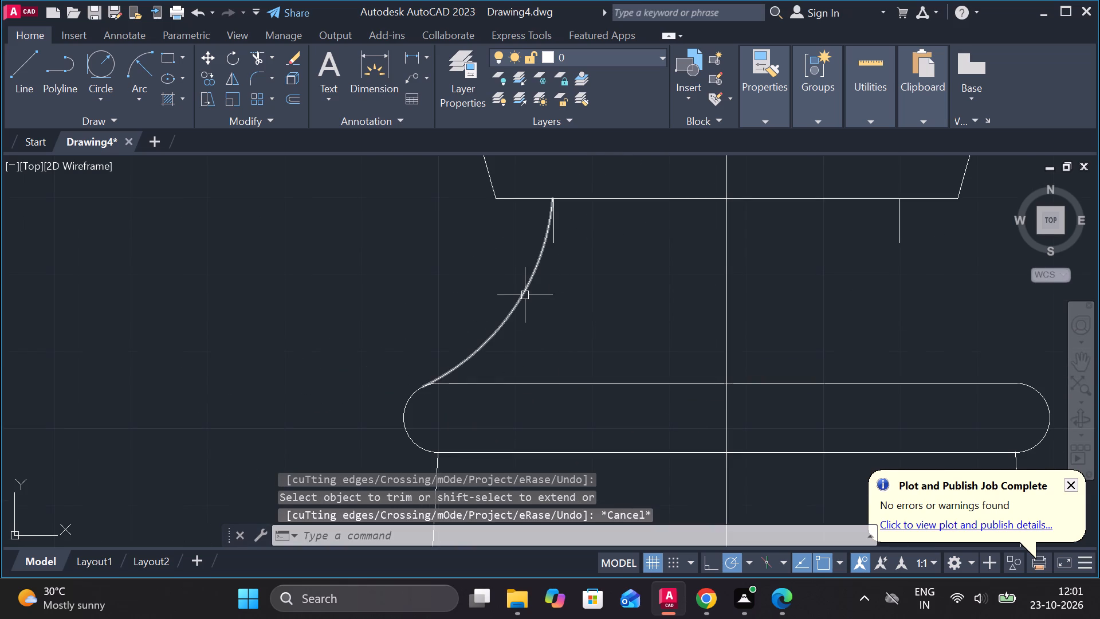
Mirror the trimmed radius 30 arc about the vertical centre line, keeping the source arc.
click(522, 295)
text(MI)
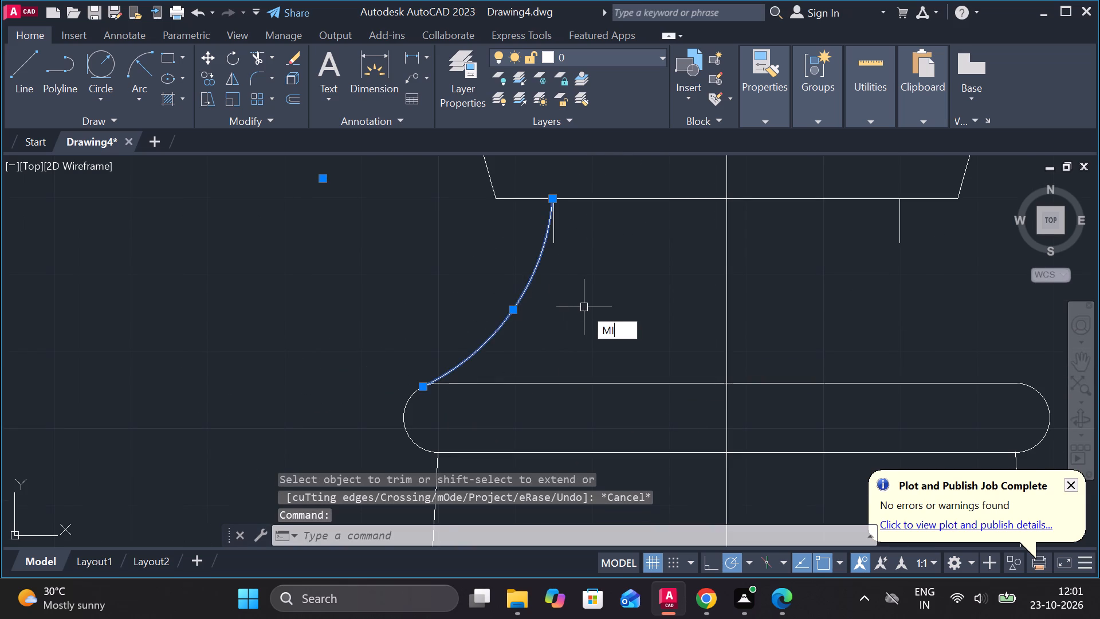
key(Return)
click(717, 381)
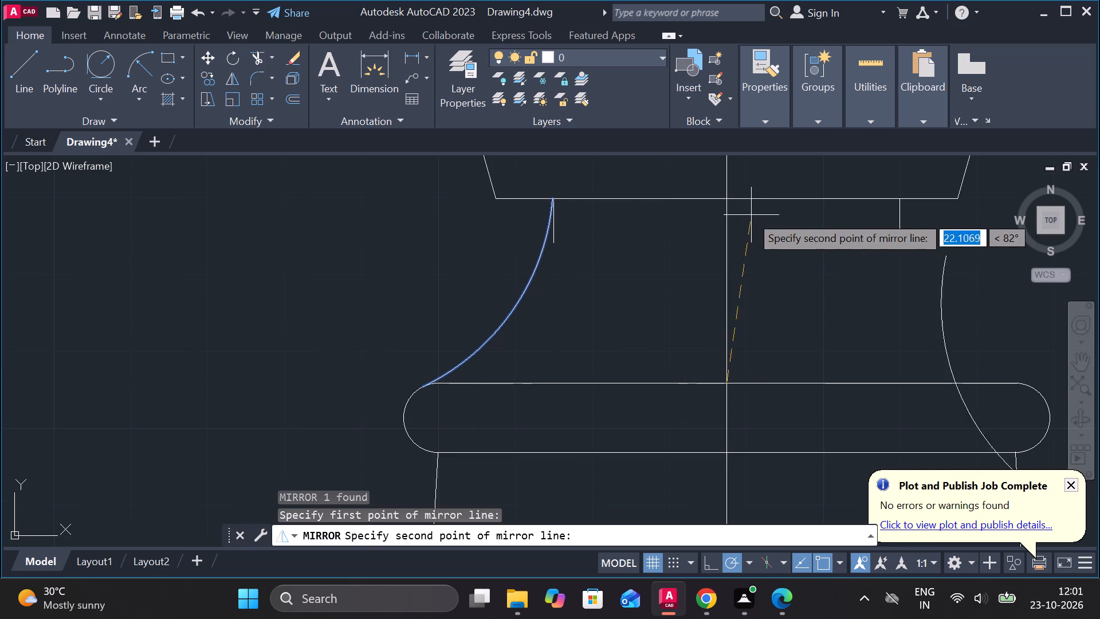
click(723, 198)
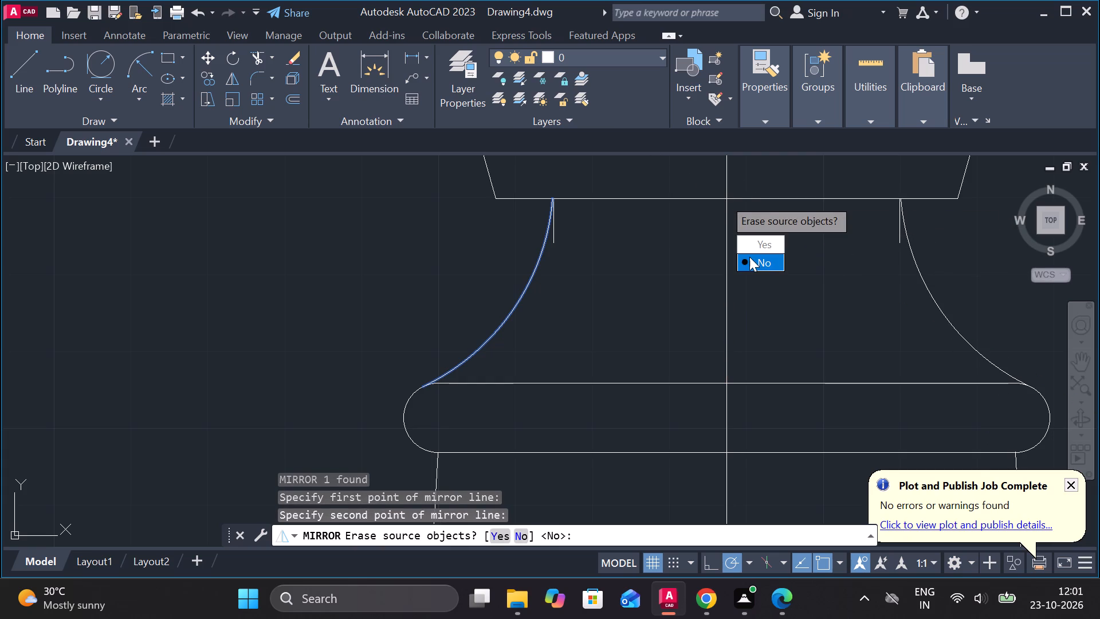
drag(749, 257, 723, 198)
scroll(740, 225, down, 2)
middle_drag(772, 254, 620, 251)
scroll(633, 246, down, 1)
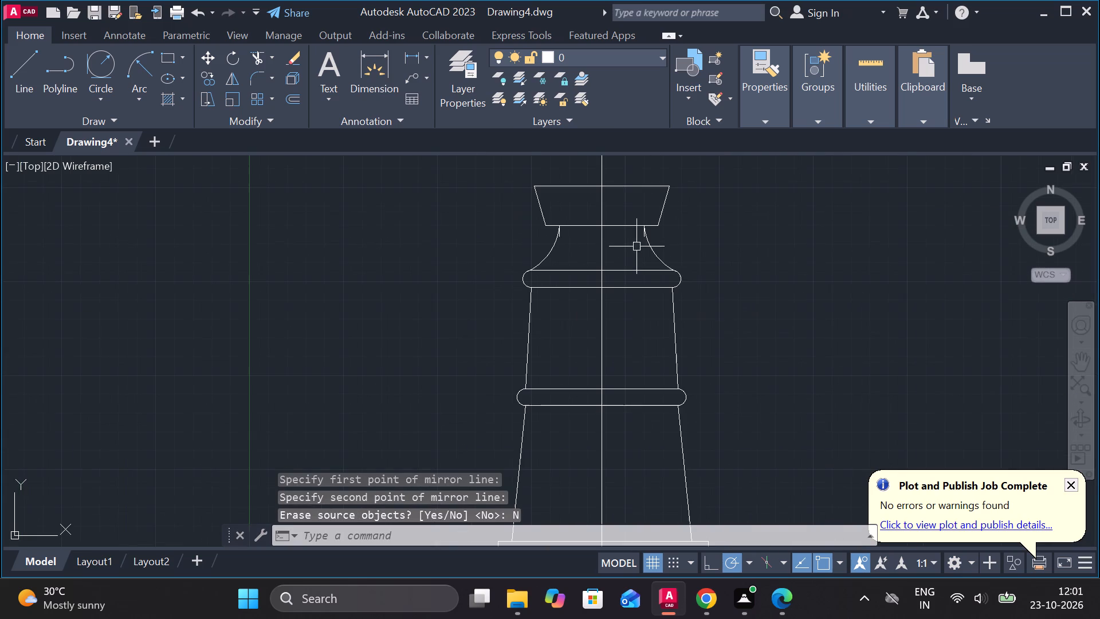
scroll(742, 310, down, 1)
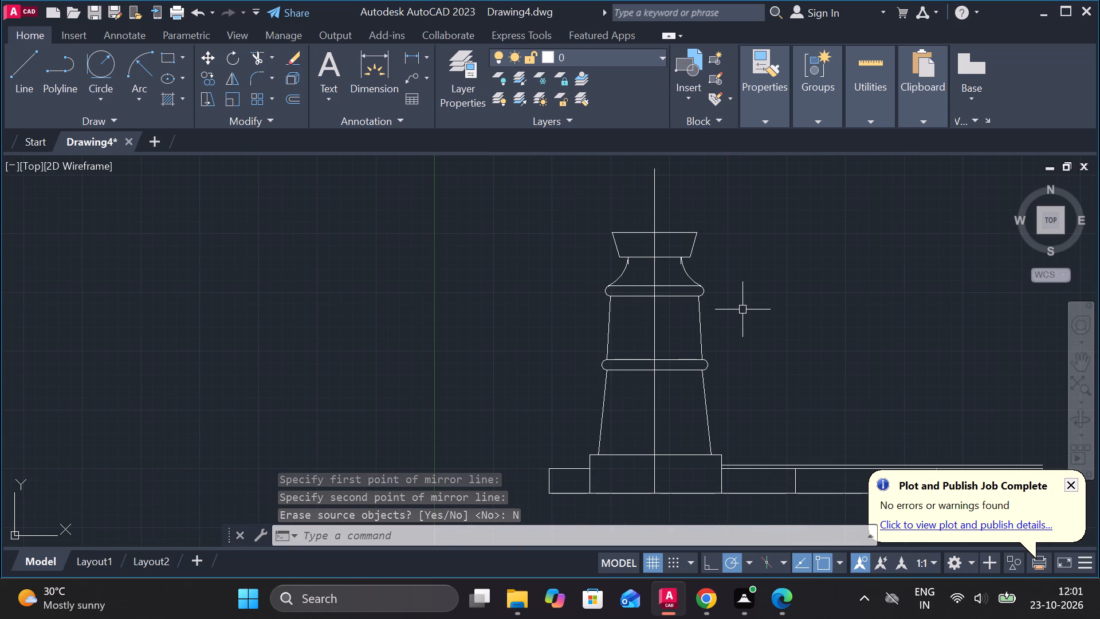
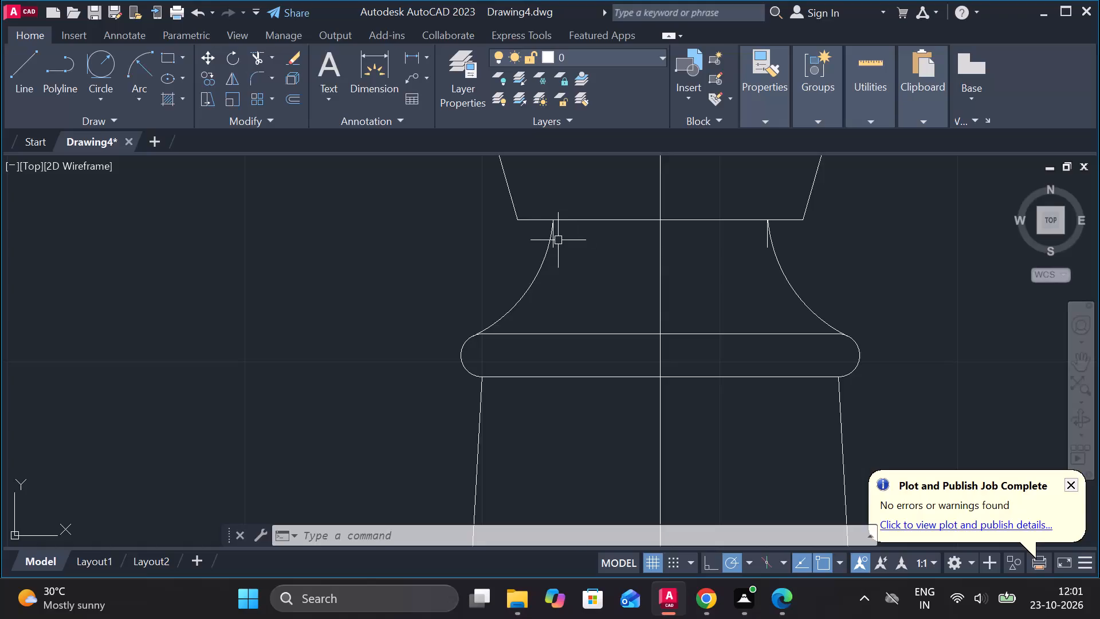
Stretch the left arc's upper endpoint onto the top end of the left short vertical line at the tapered section's bottom line.
scroll(553, 225, up, 2)
middle_drag(562, 253, 571, 287)
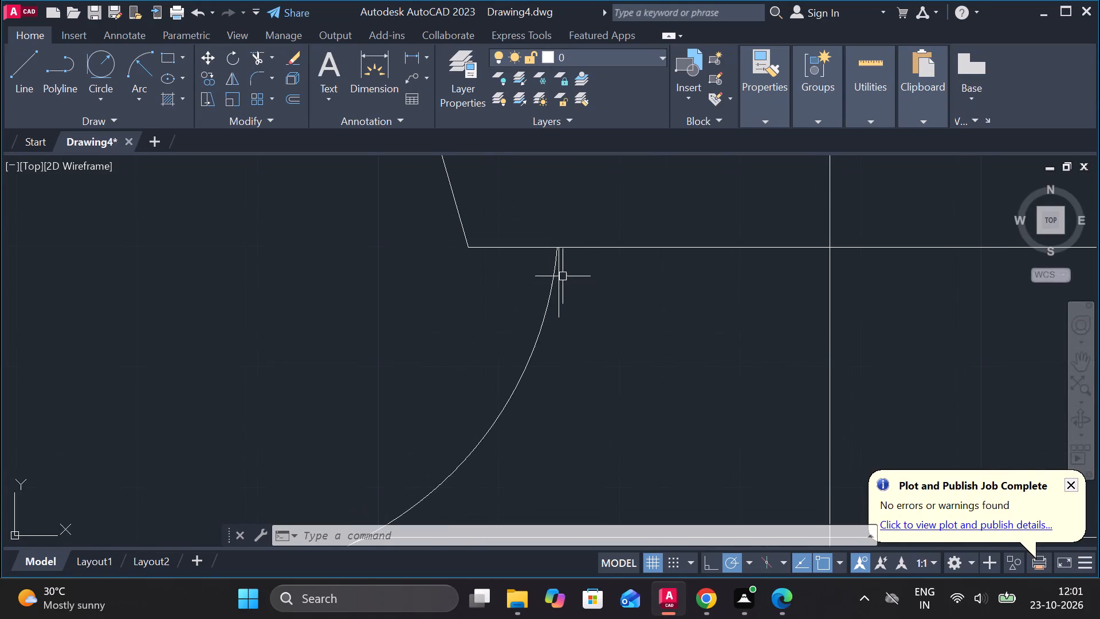
scroll(557, 269, up, 3)
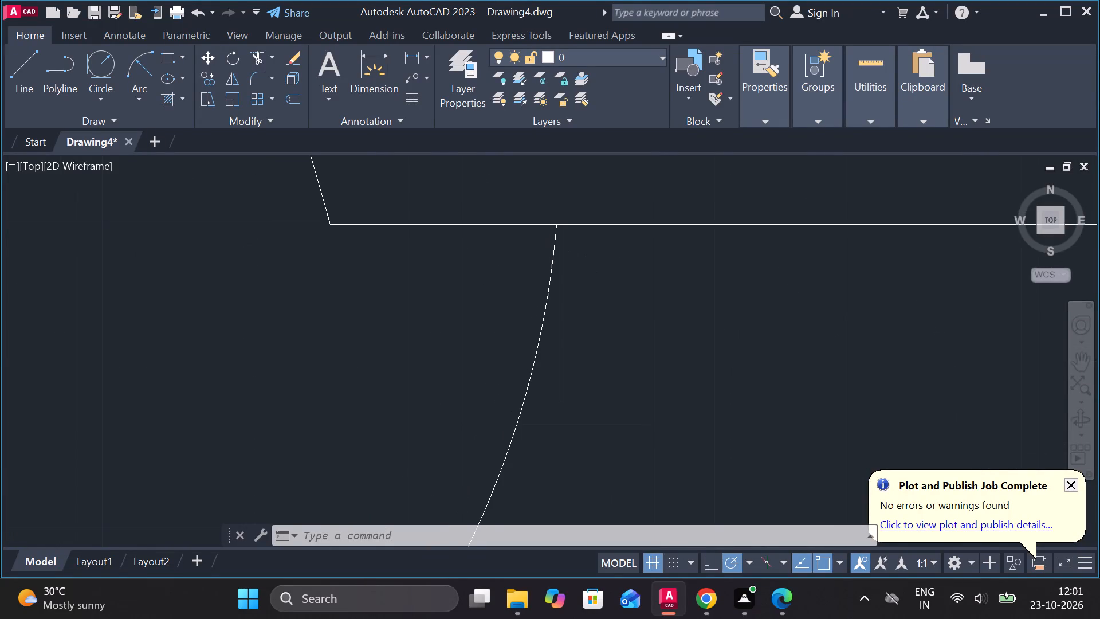
scroll(549, 250, down, 2)
scroll(665, 265, down, 1)
scroll(612, 283, up, 3)
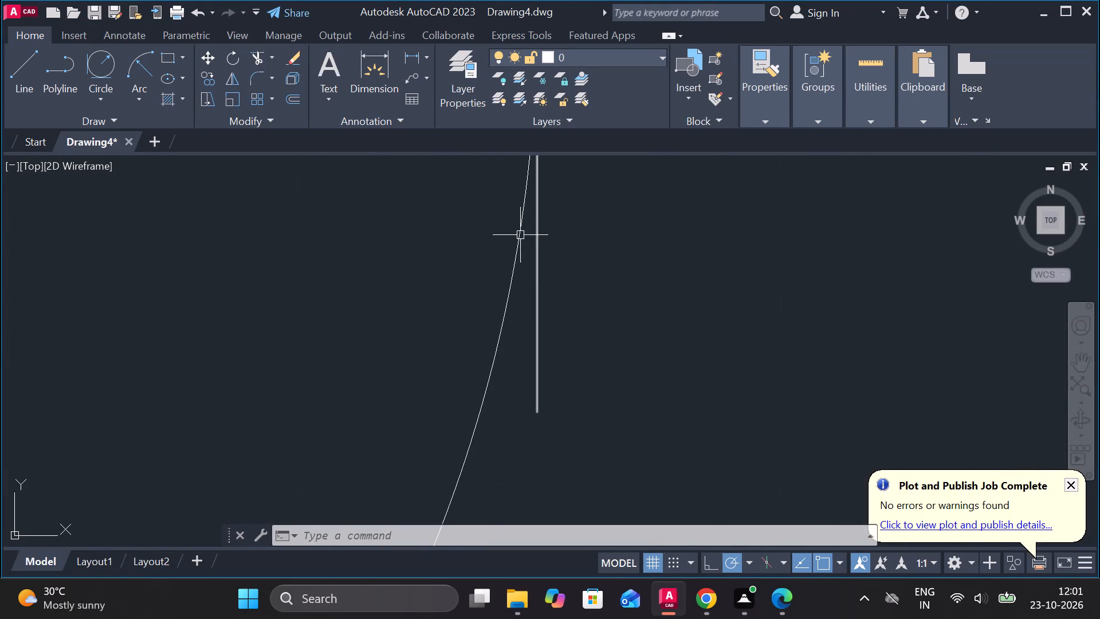
click(519, 234)
middle_drag(521, 312, 504, 413)
scroll(522, 233, up, 2)
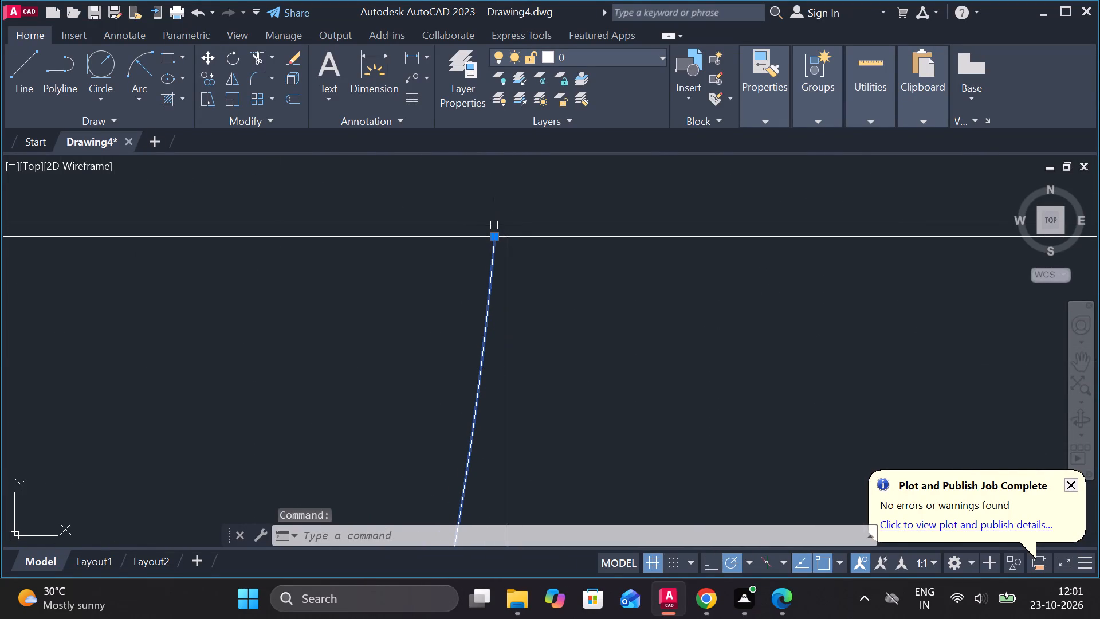
click(494, 235)
click(509, 239)
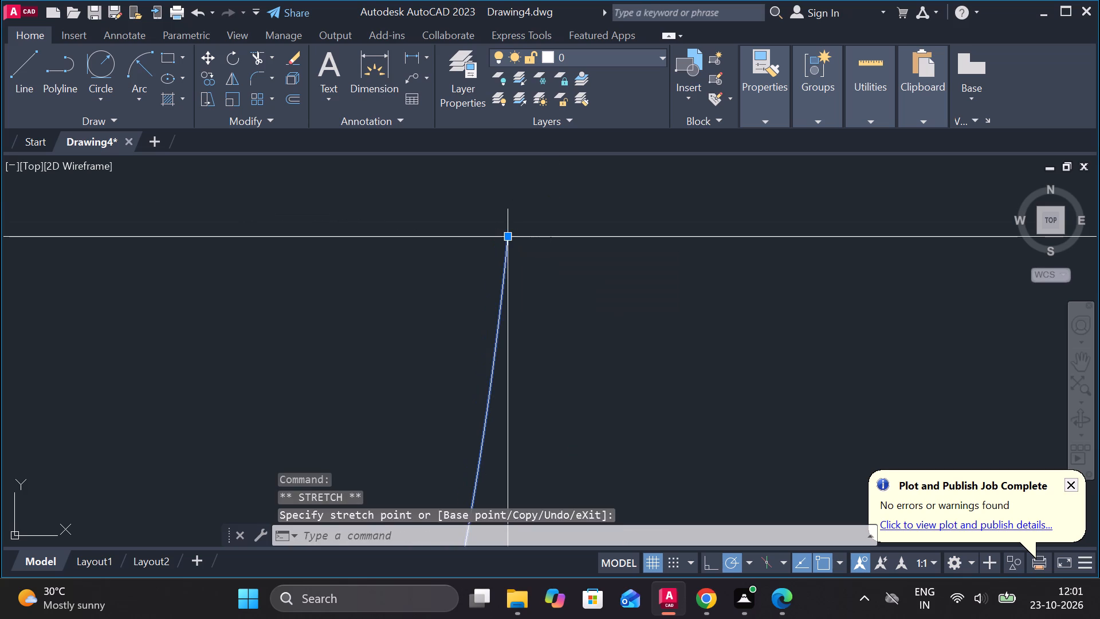
scroll(511, 250, down, 7)
scroll(641, 365, down, 3)
key(Escape)
Stretch the right arc's upper endpoint onto the top end of the right short vertical line at the tapered section's bottom line.
scroll(679, 419, down, 2)
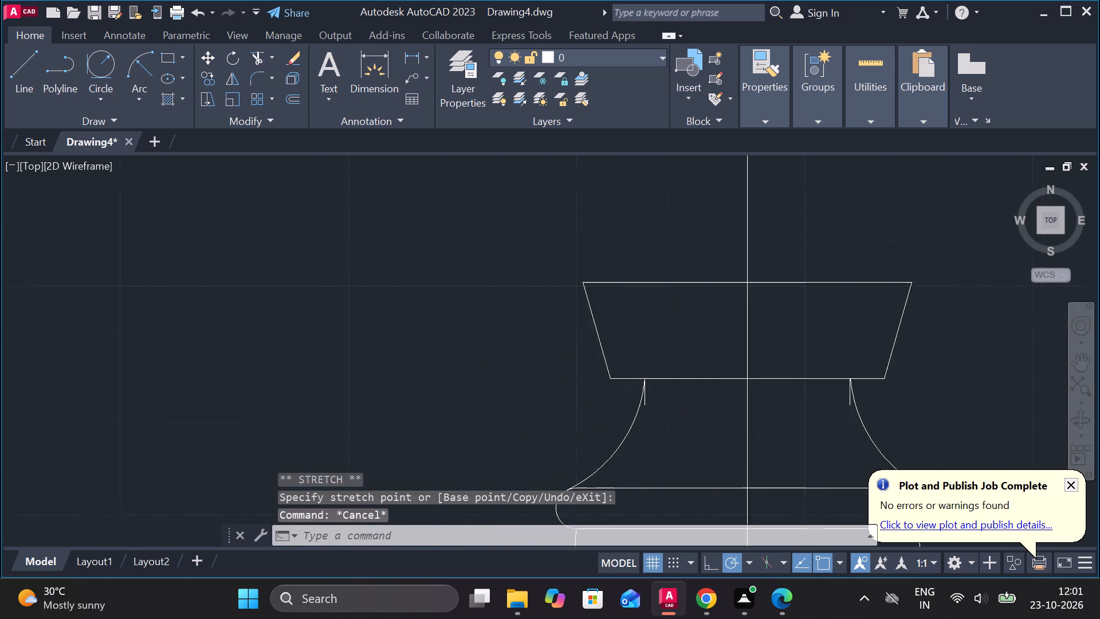
middle_drag(679, 434, 595, 420)
scroll(695, 395, up, 6)
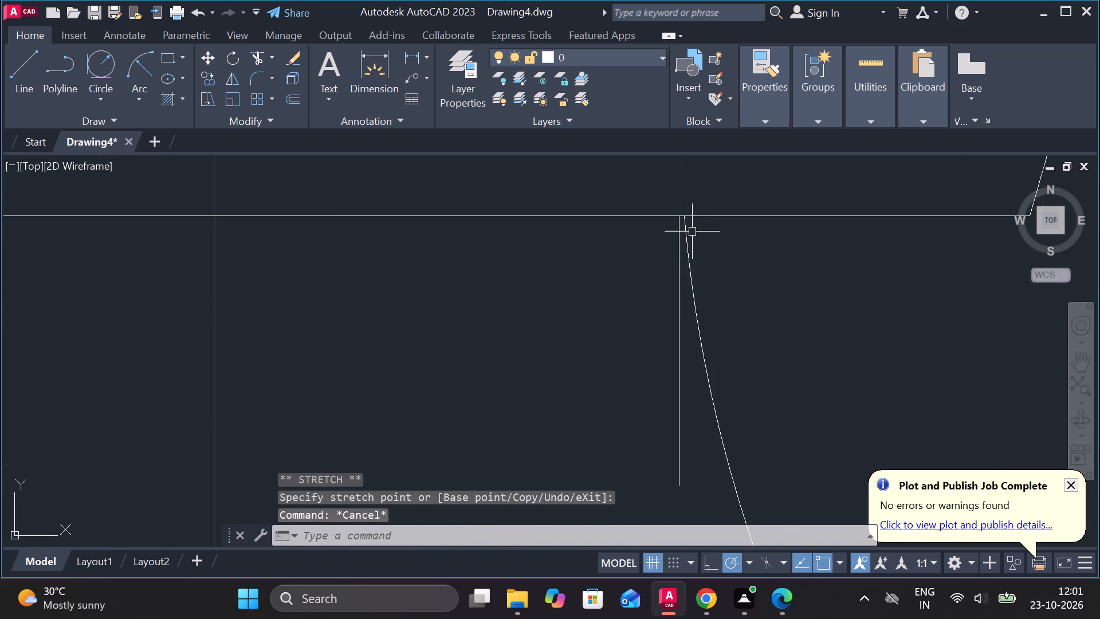
scroll(684, 223, up, 3)
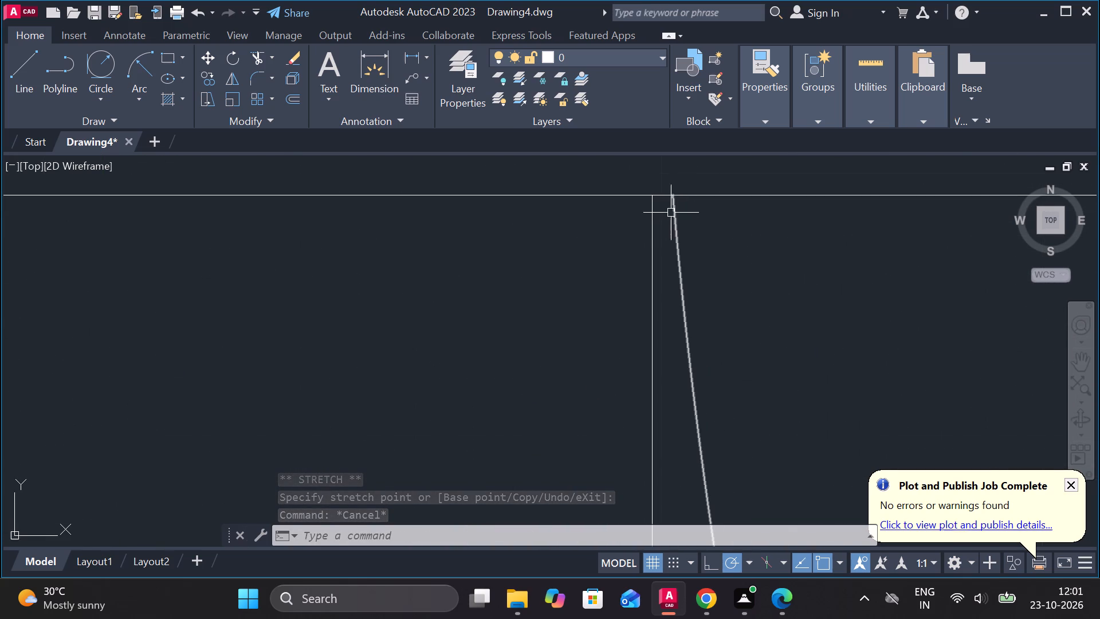
click(671, 213)
click(671, 198)
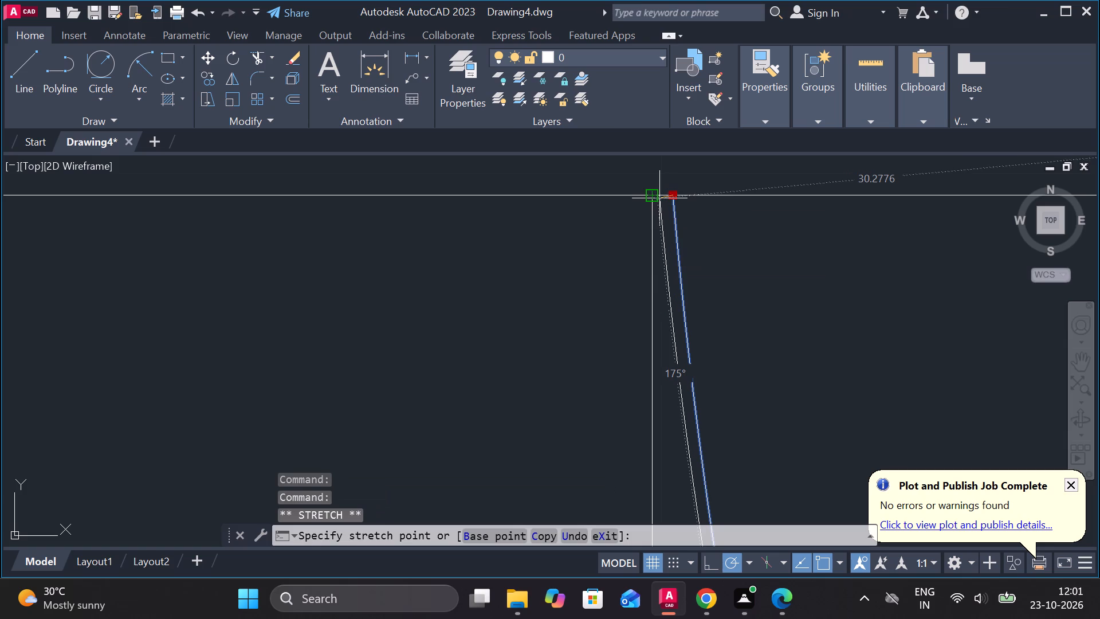
click(659, 198)
scroll(762, 291, down, 3)
key(Escape)
scroll(813, 330, down, 4)
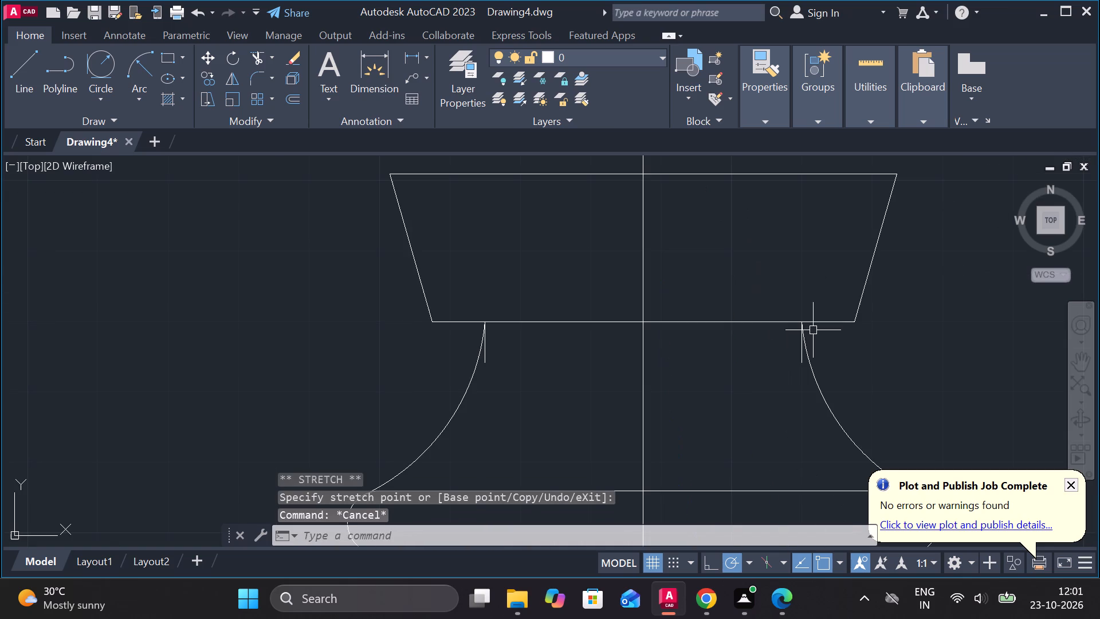
scroll(813, 330, down, 2)
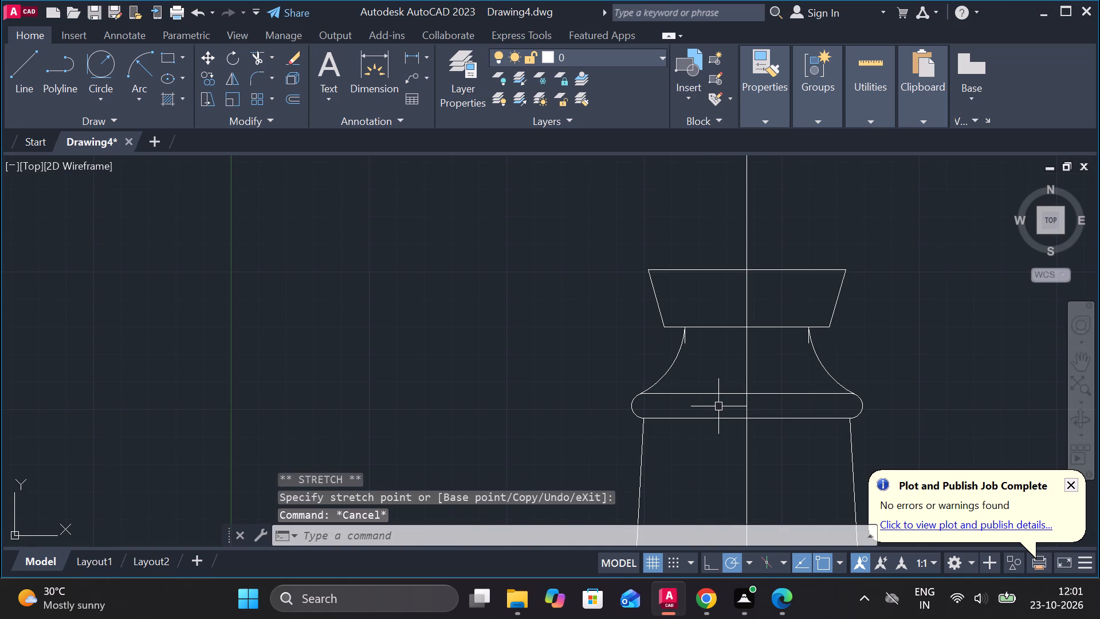
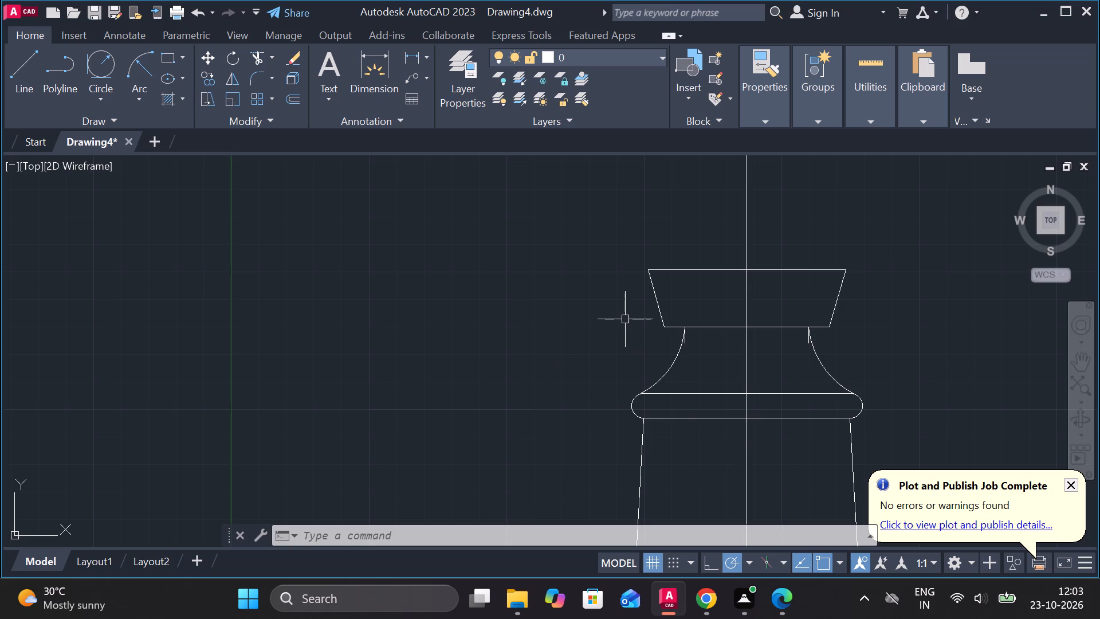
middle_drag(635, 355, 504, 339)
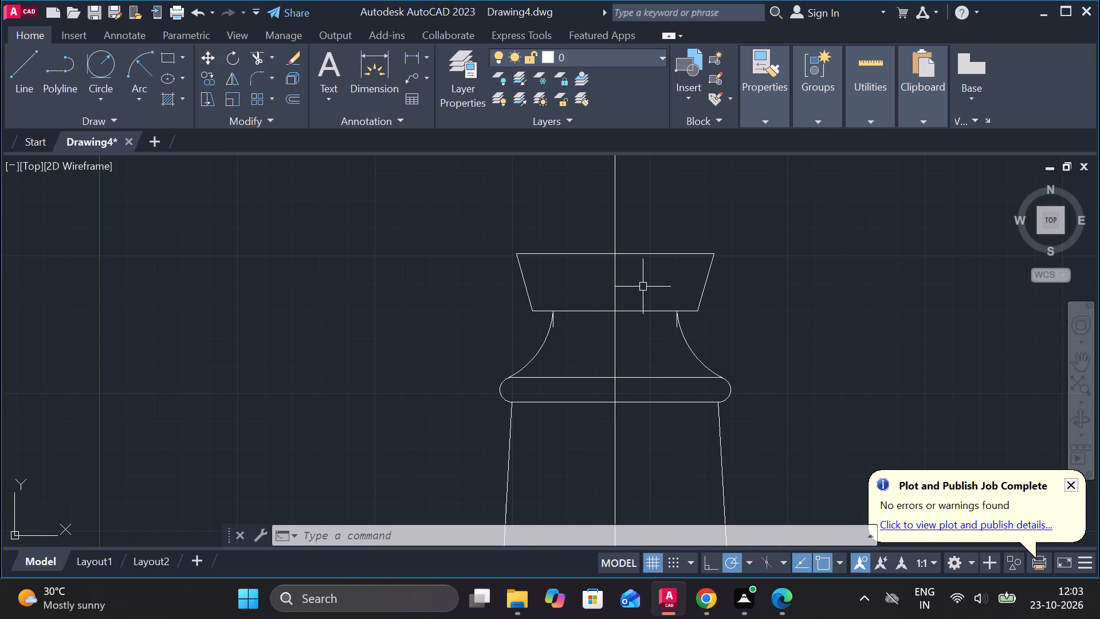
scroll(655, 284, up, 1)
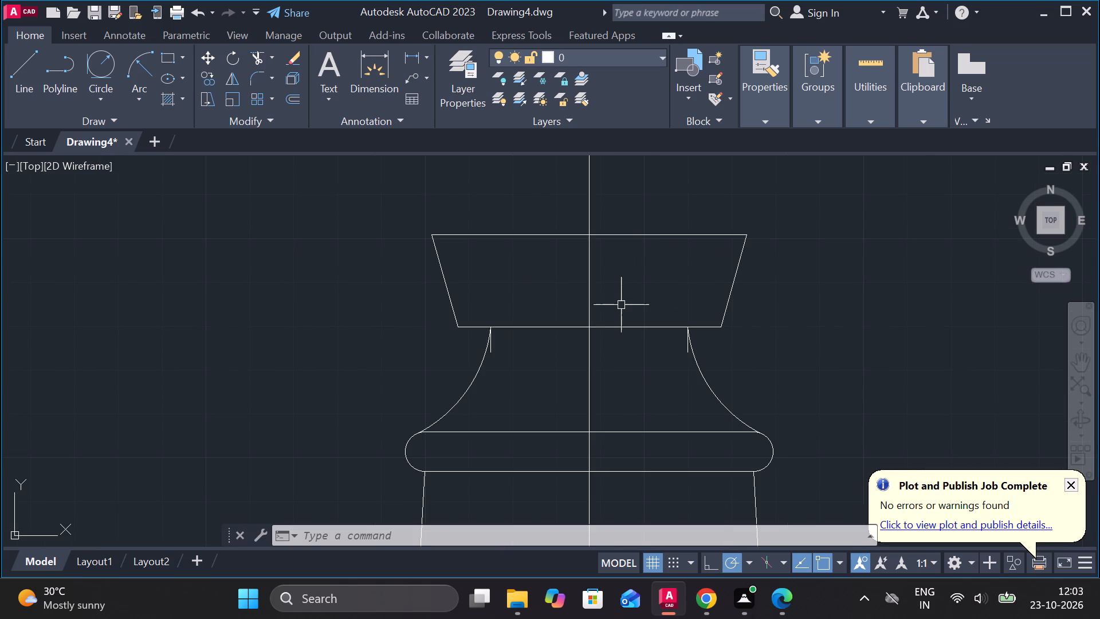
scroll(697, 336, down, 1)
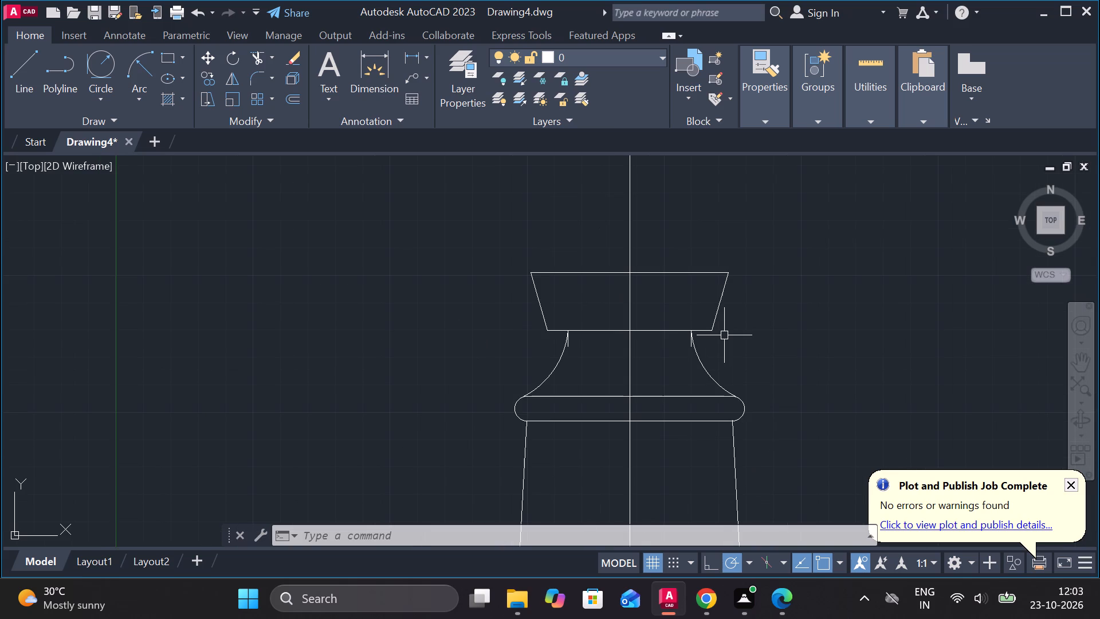
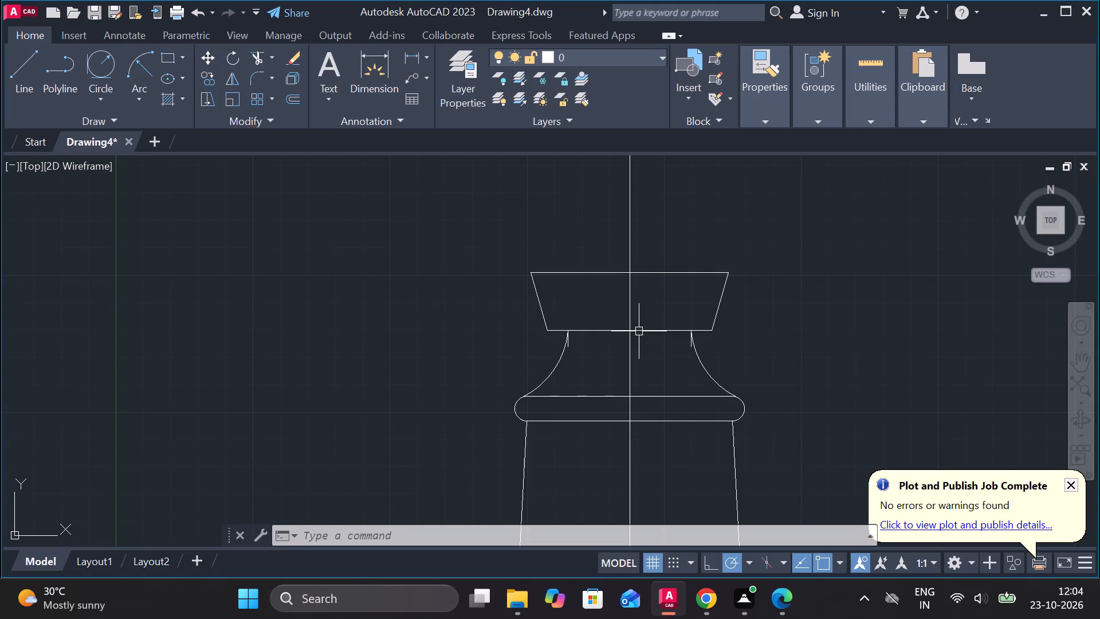
Draw connected lines from the centreline on the tapered section's top edge: 69 left, 9 up, 93 right and about 17 down.
click(25, 56)
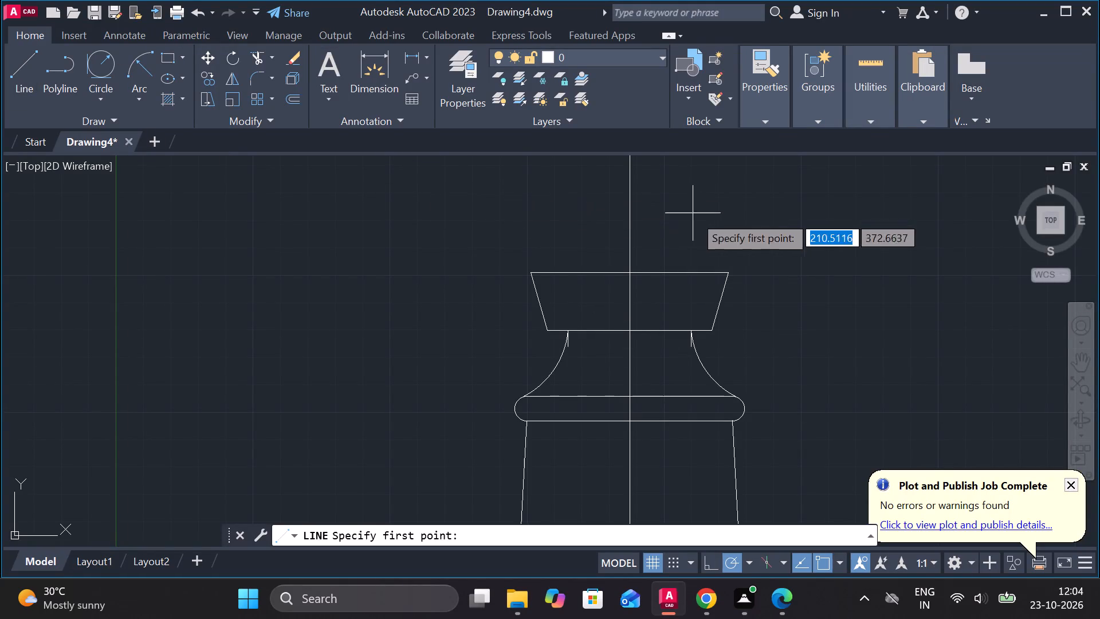
click(625, 272)
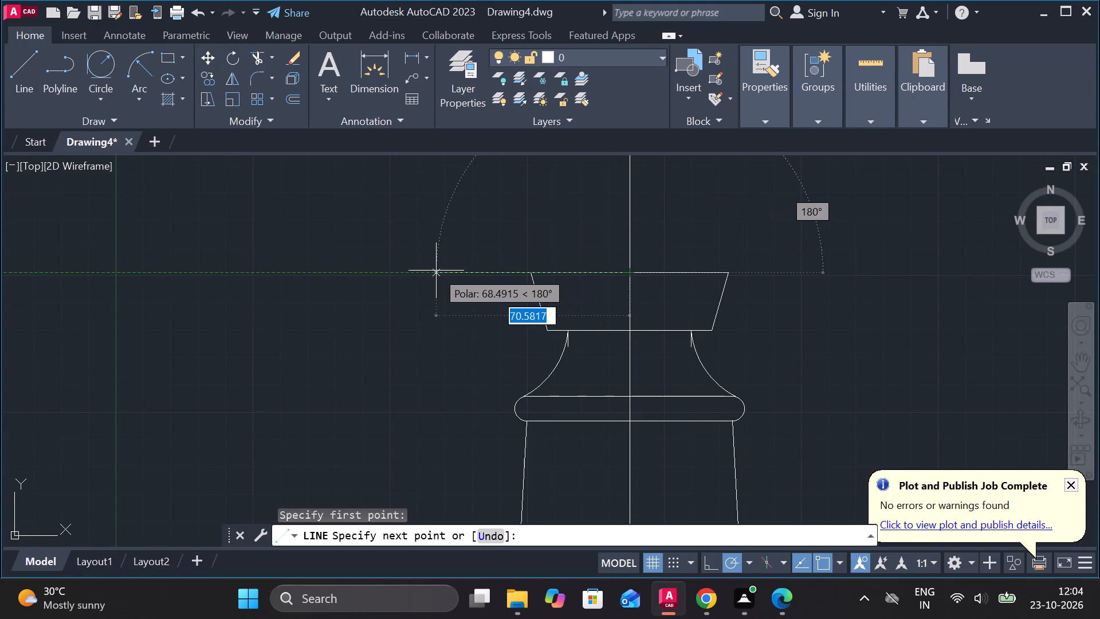
text(69)
key(Return)
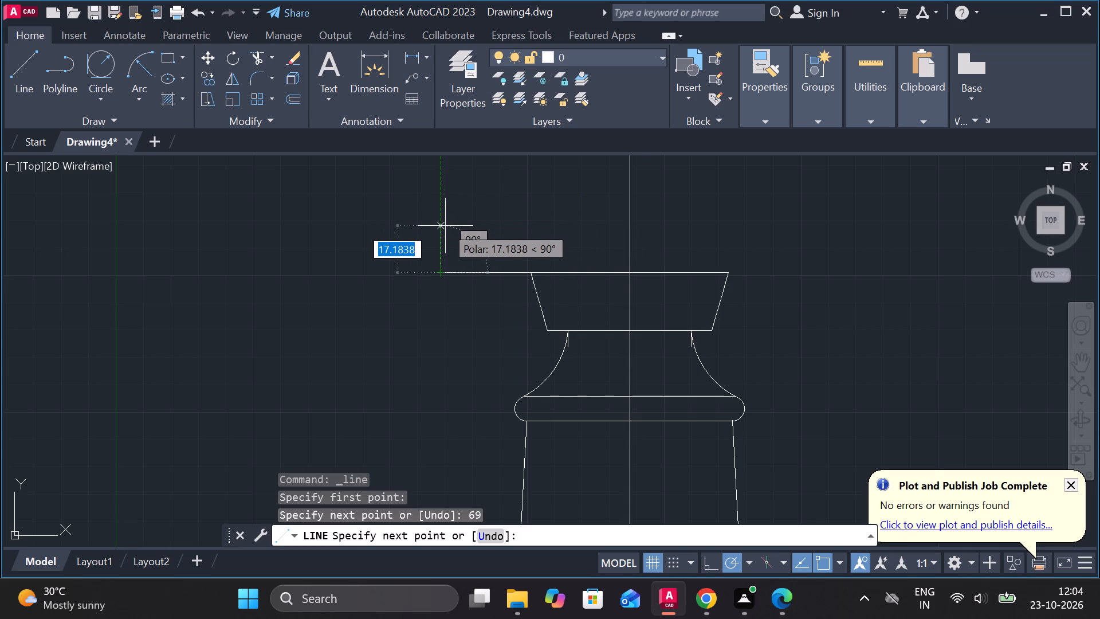
key(9)
key(Return)
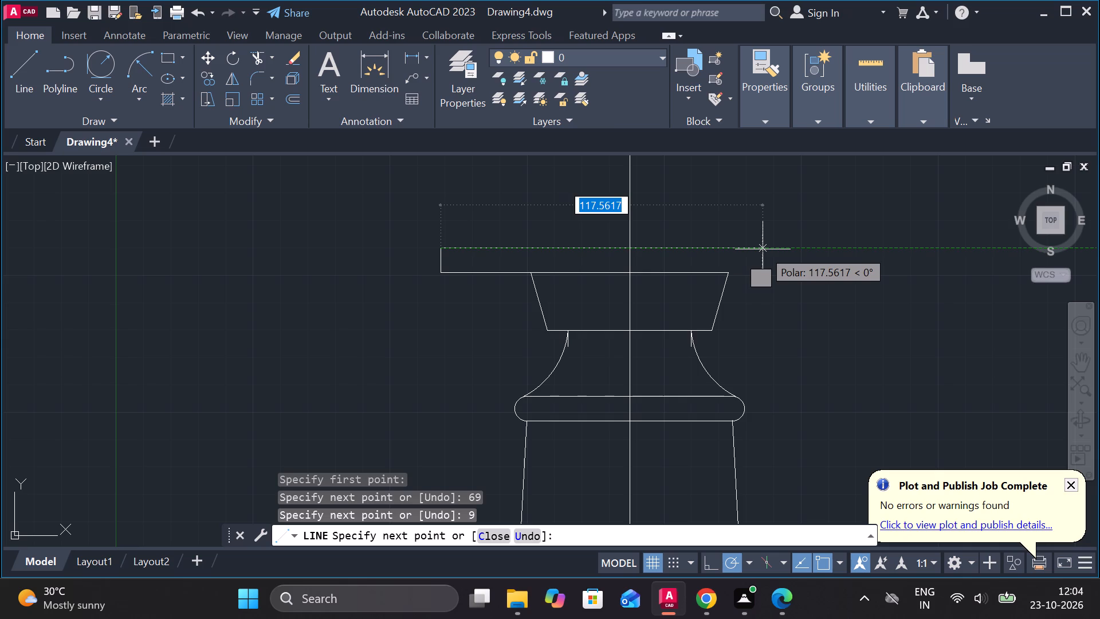
key(9)
text(3)
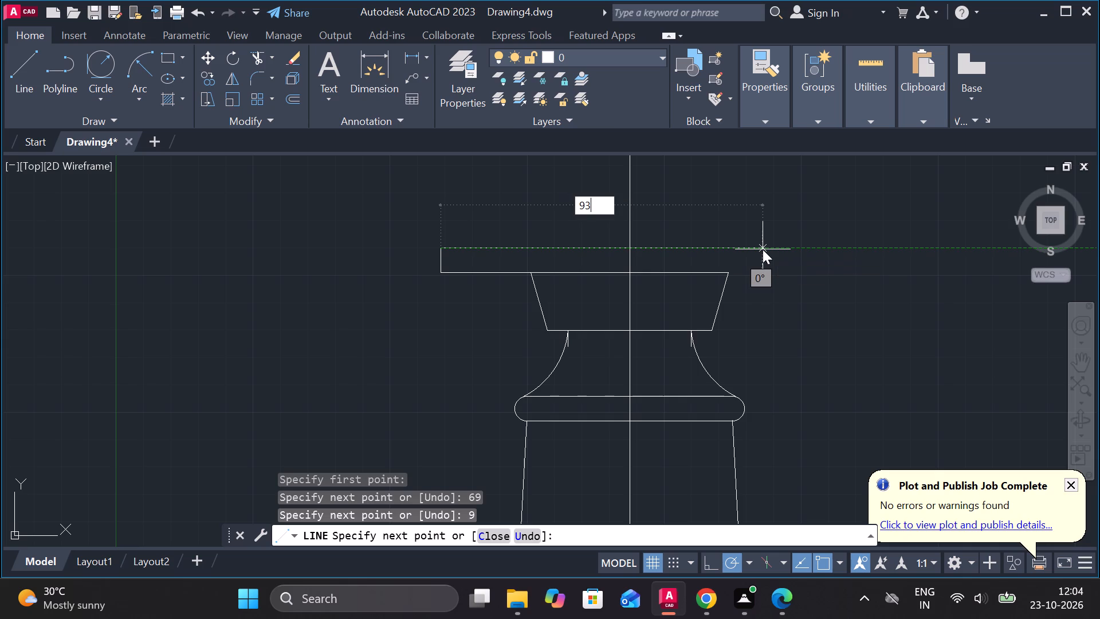
key(space)
scroll(678, 281, up, 1)
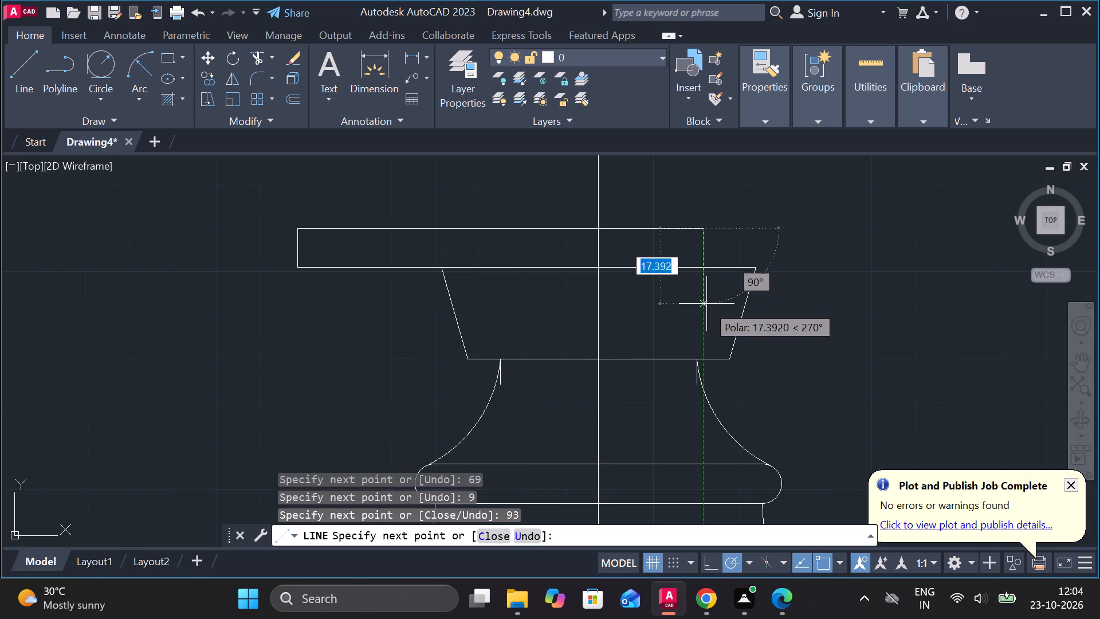
click(706, 303)
key(Escape)
key(Escape)
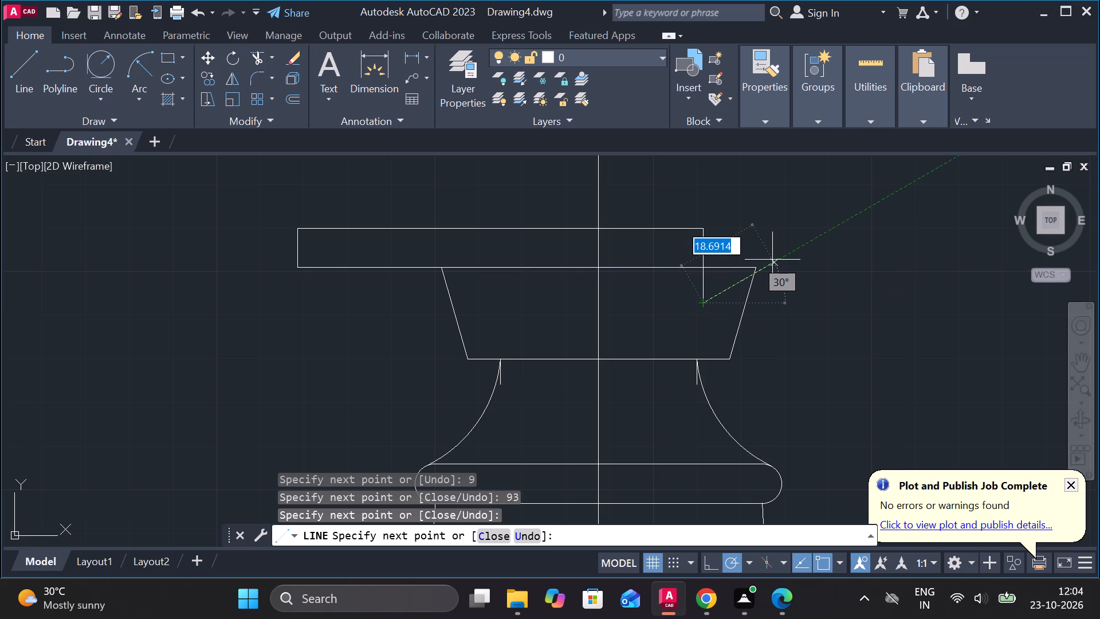
Trim the part of the new plate's right end line that extends below the tapered section's top edge.
text(TR)
key(space)
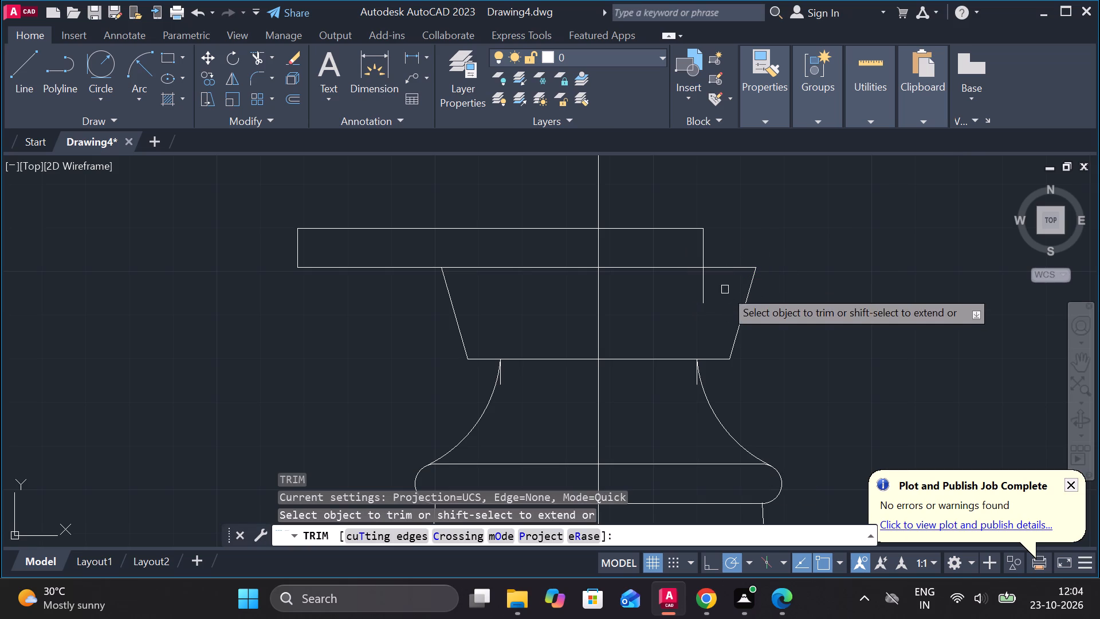
click(700, 284)
scroll(717, 284, down, 1)
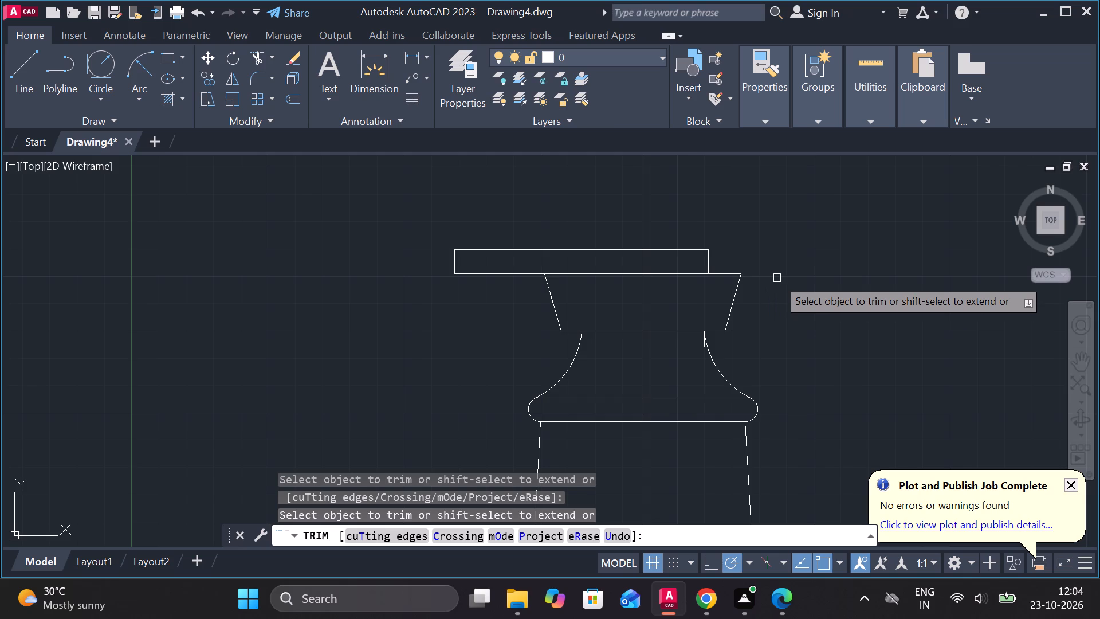
middle_drag(705, 227, 692, 285)
key(Escape)
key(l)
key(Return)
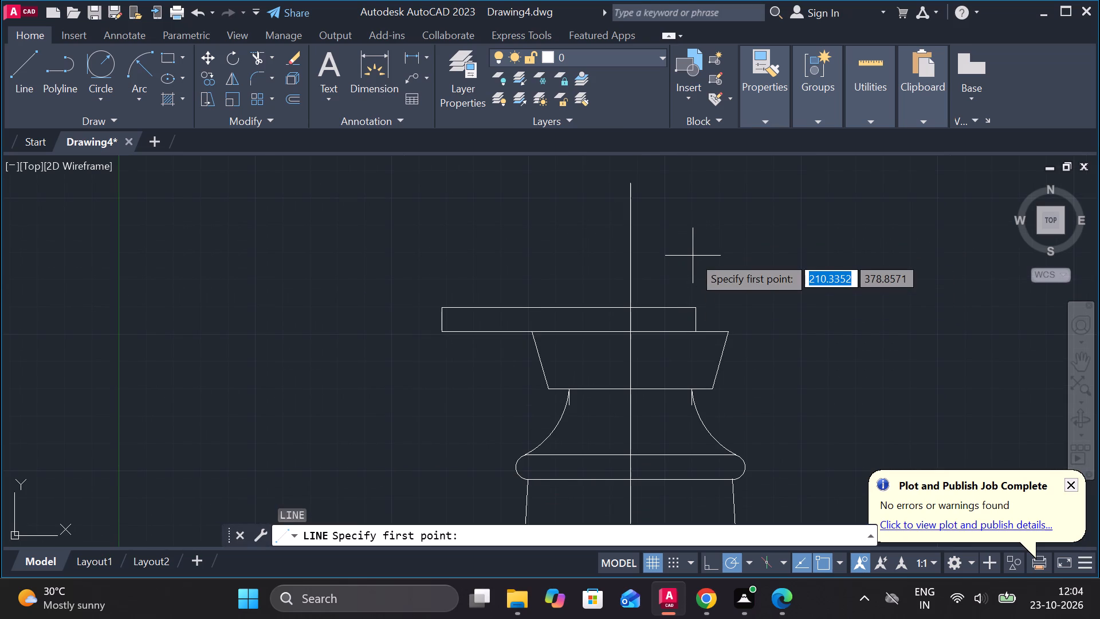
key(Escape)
Draw a closed upright rectangle 27 wide and 54 high from lines in the empty space beside the part.
middle_drag(730, 265, 729, 265)
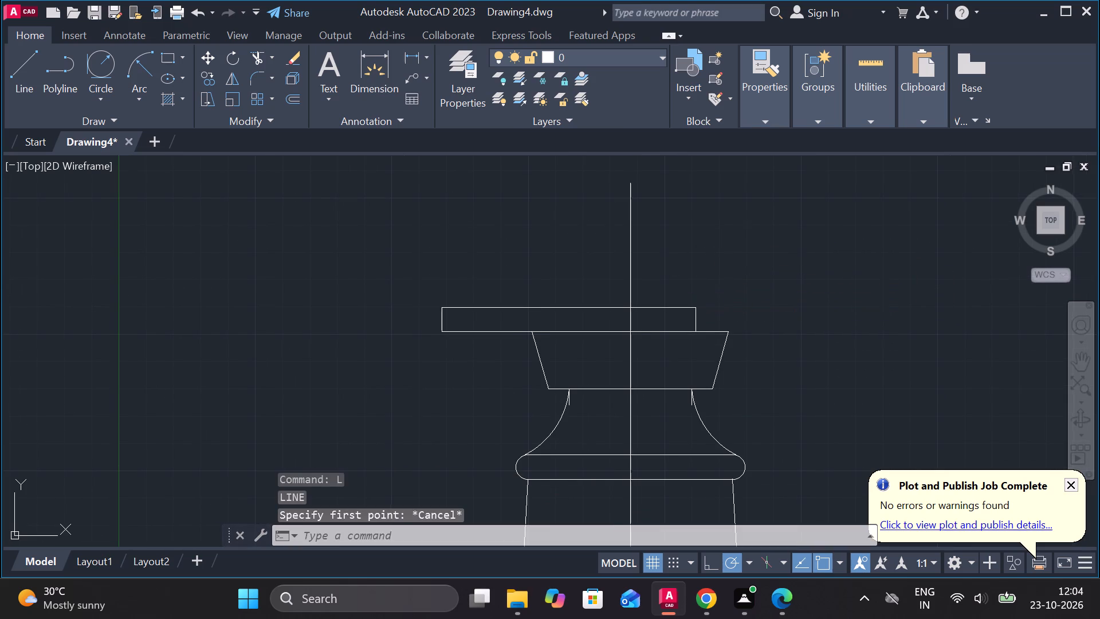
middle_drag(729, 265, 667, 265)
key(l)
key(Return)
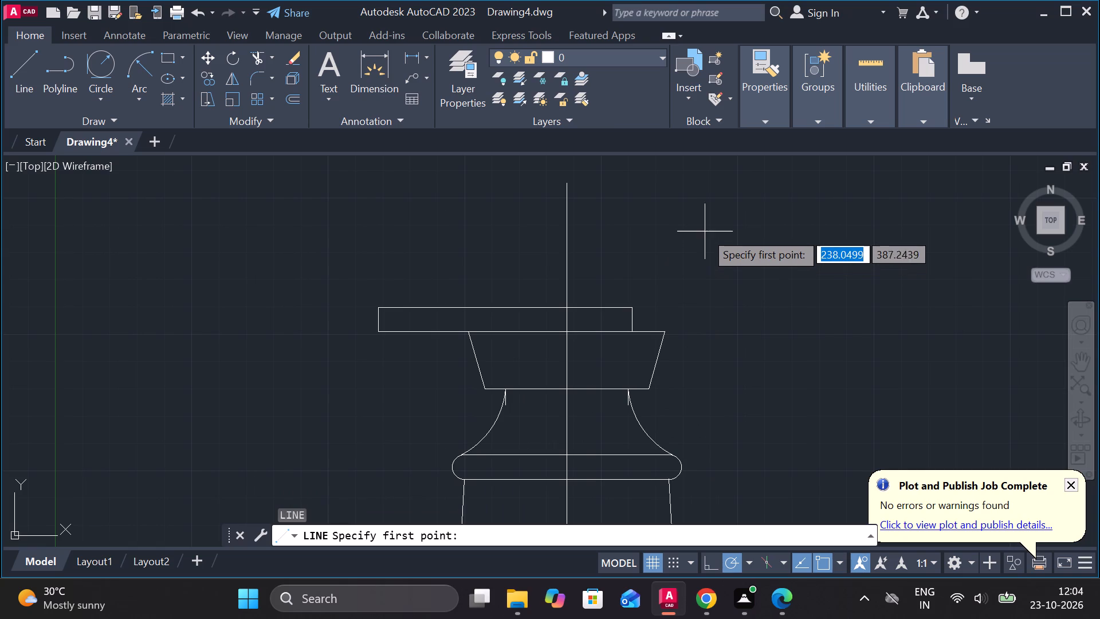
double_click(705, 228)
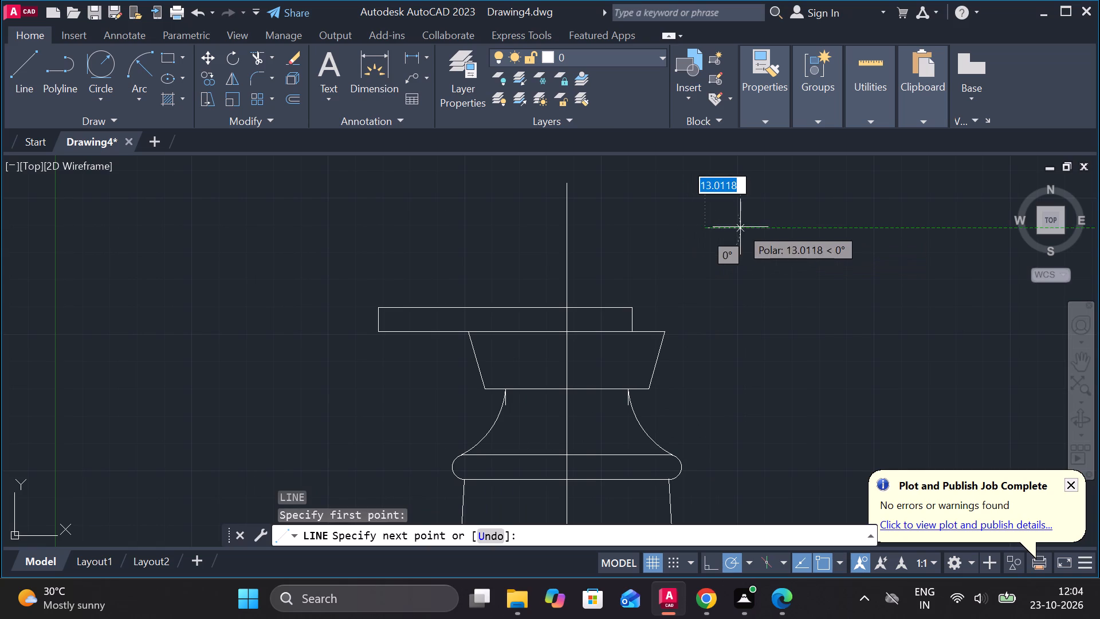
text(27)
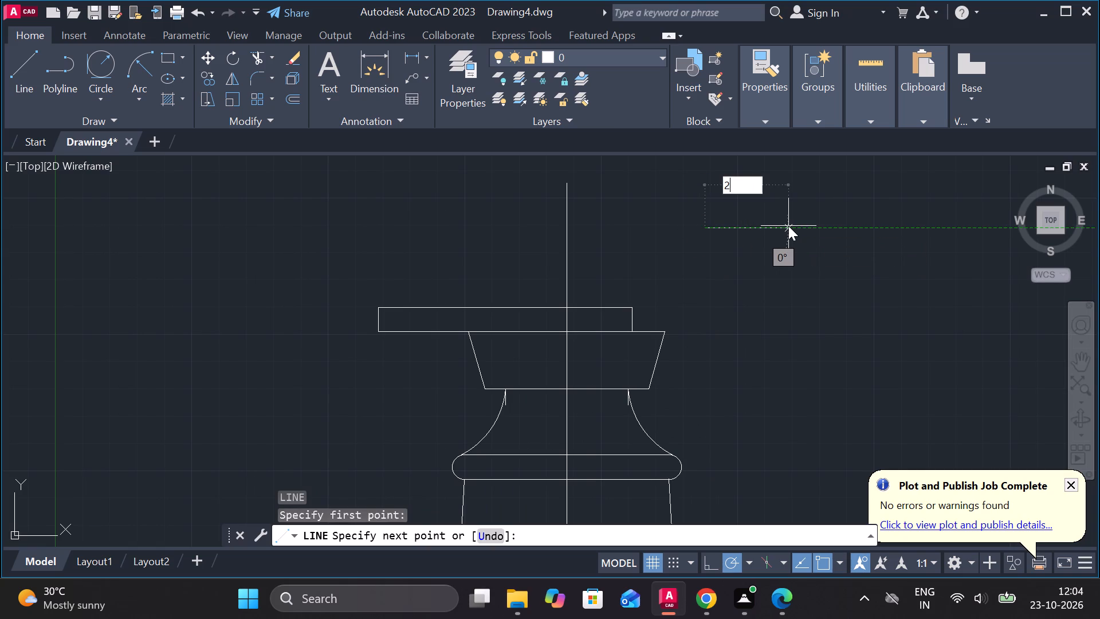
key(space)
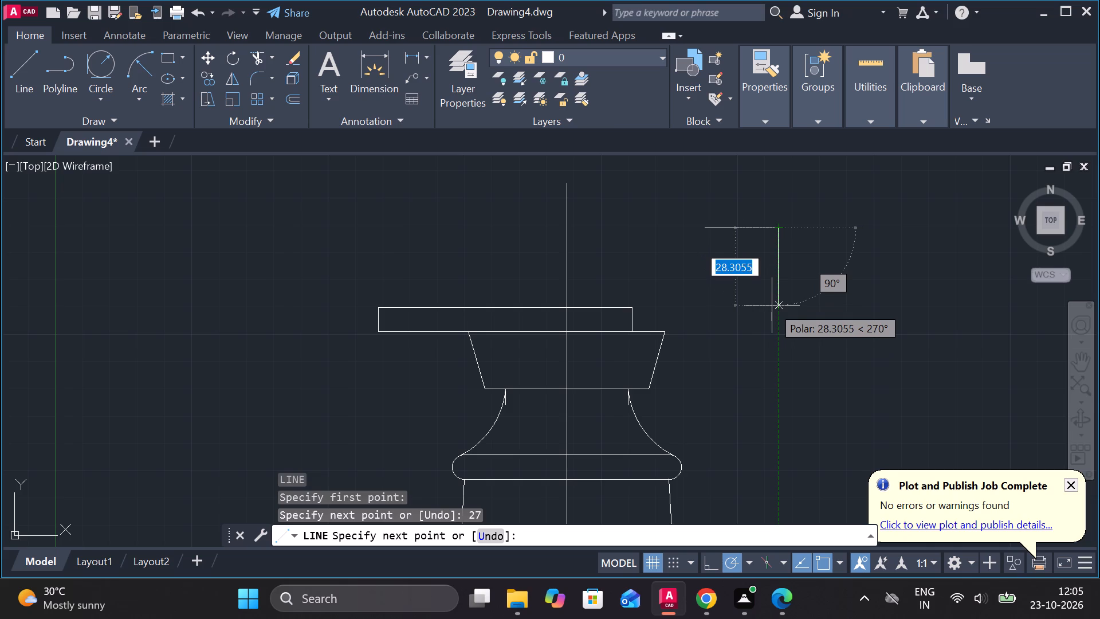
text(54)
key(space)
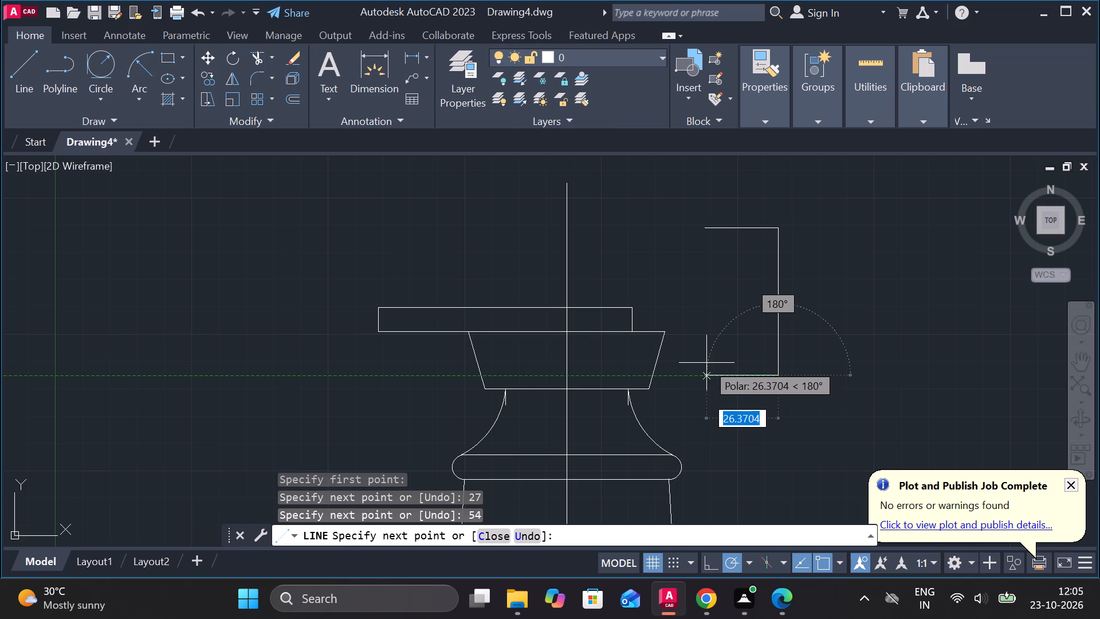
text(27)
key(Return)
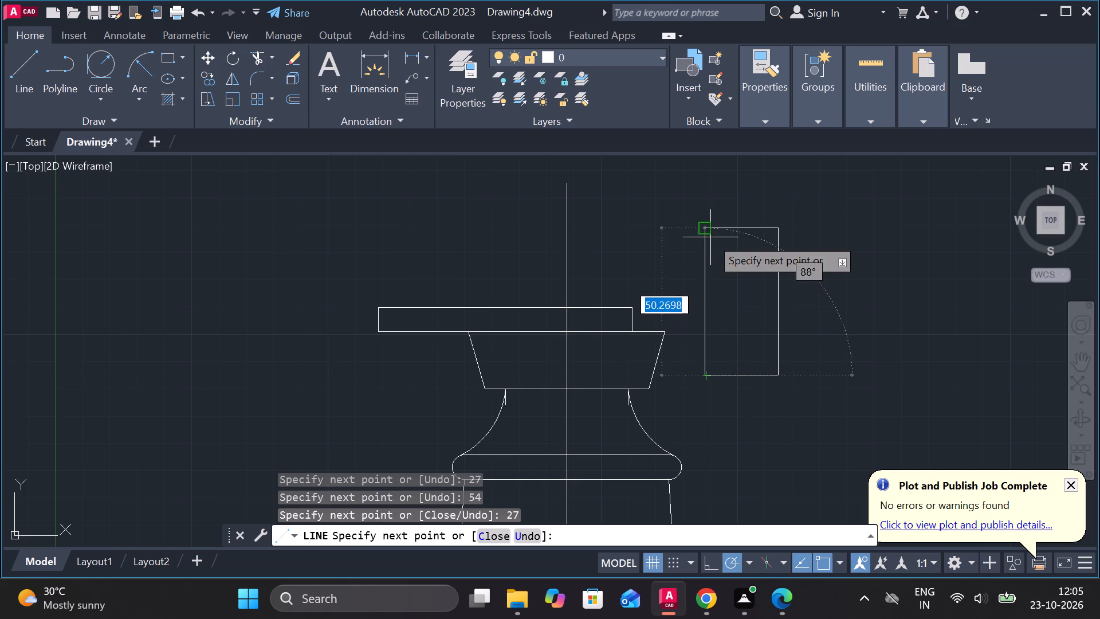
click(704, 224)
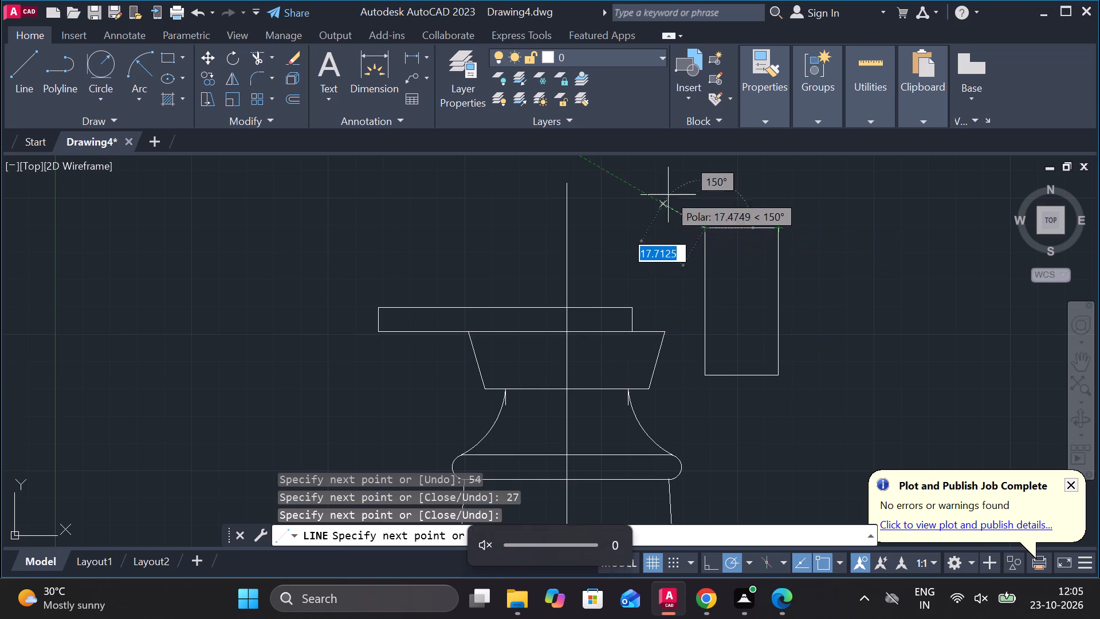
key(Escape)
Move the 27 by 54 rectangle by its bottom edge's midpoint onto the plate's top edge at the centreline.
drag(652, 181, 696, 196)
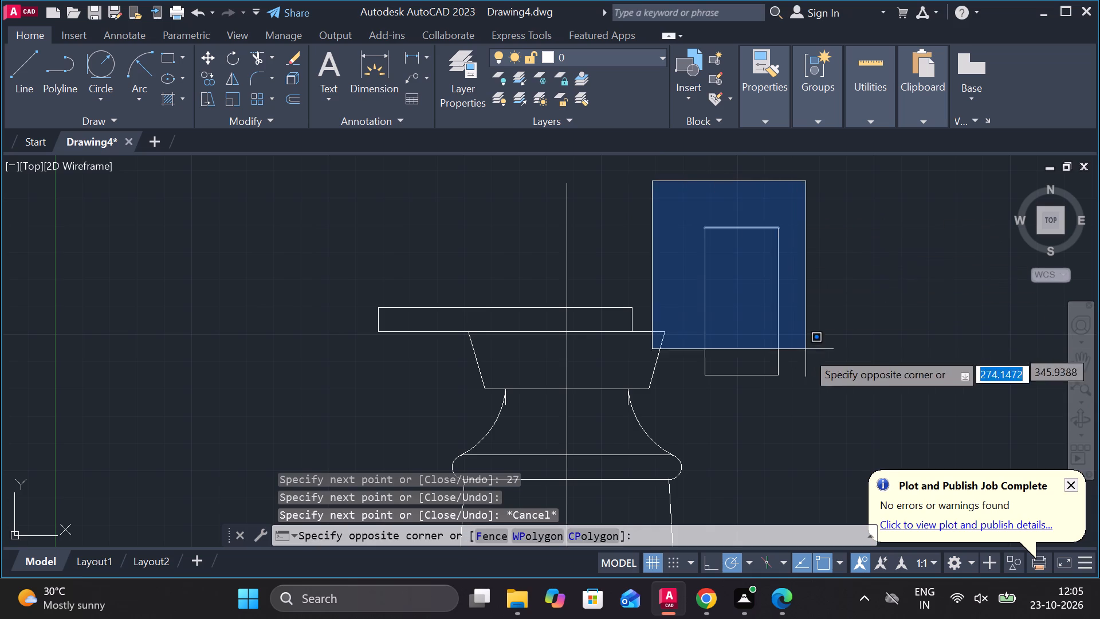
click(840, 408)
key(m)
key(Return)
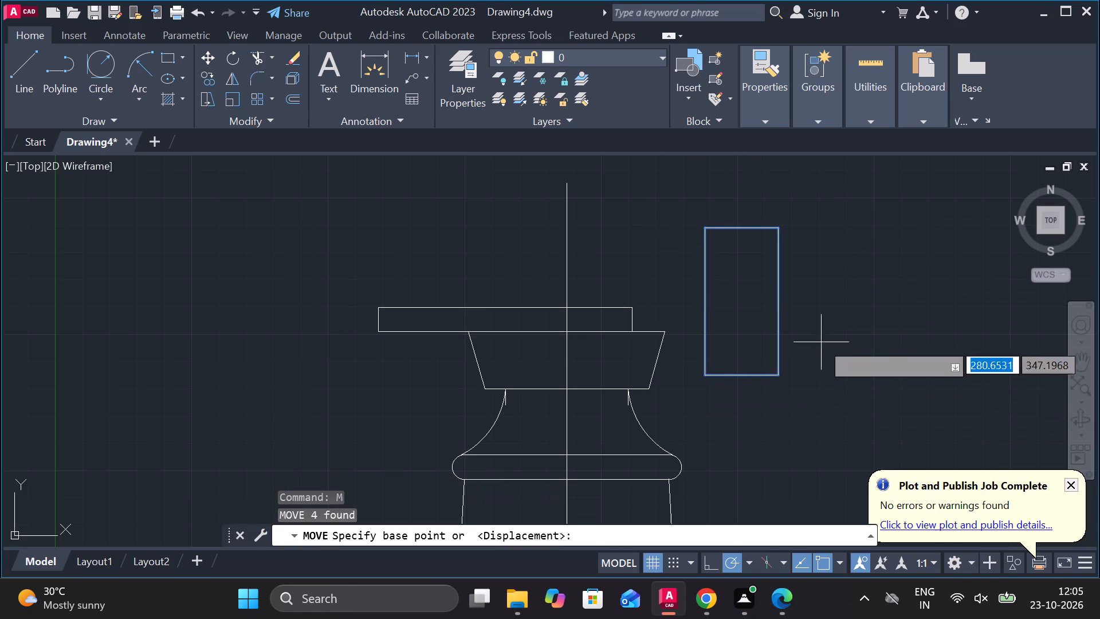
click(742, 375)
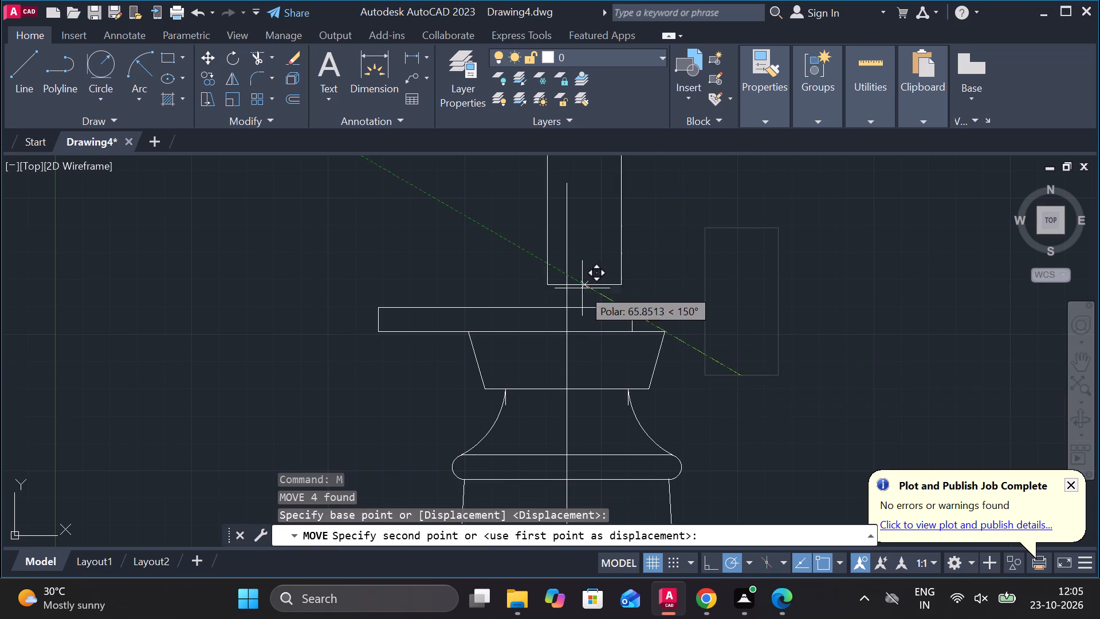
click(564, 306)
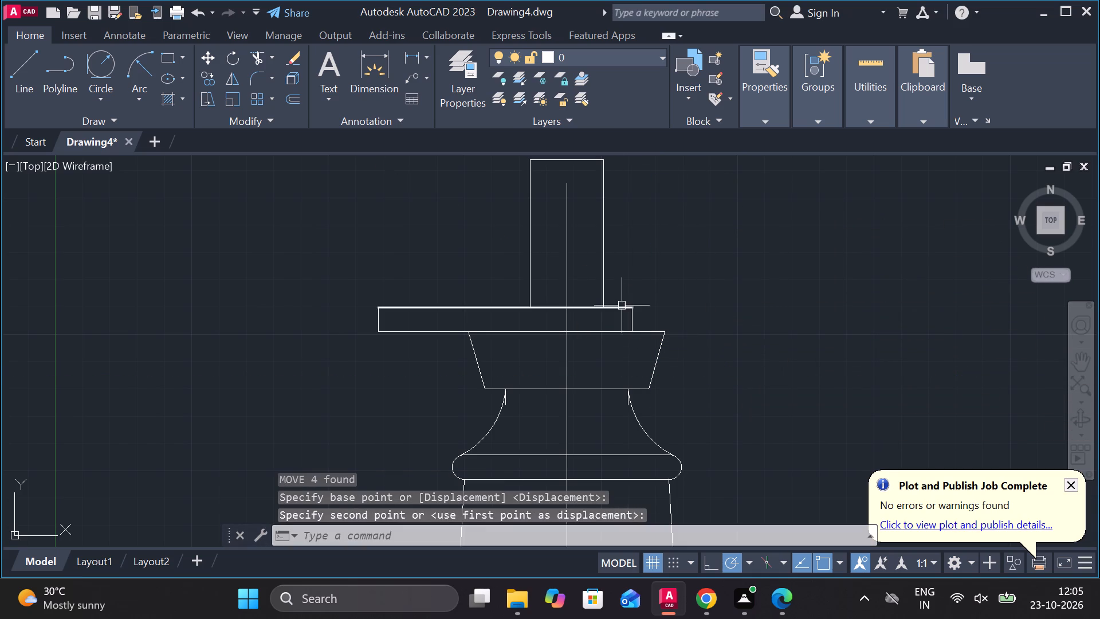
Offset the plate's left end line 21 inward to the right.
scroll(640, 305, down, 1)
middle_drag(640, 306, 663, 323)
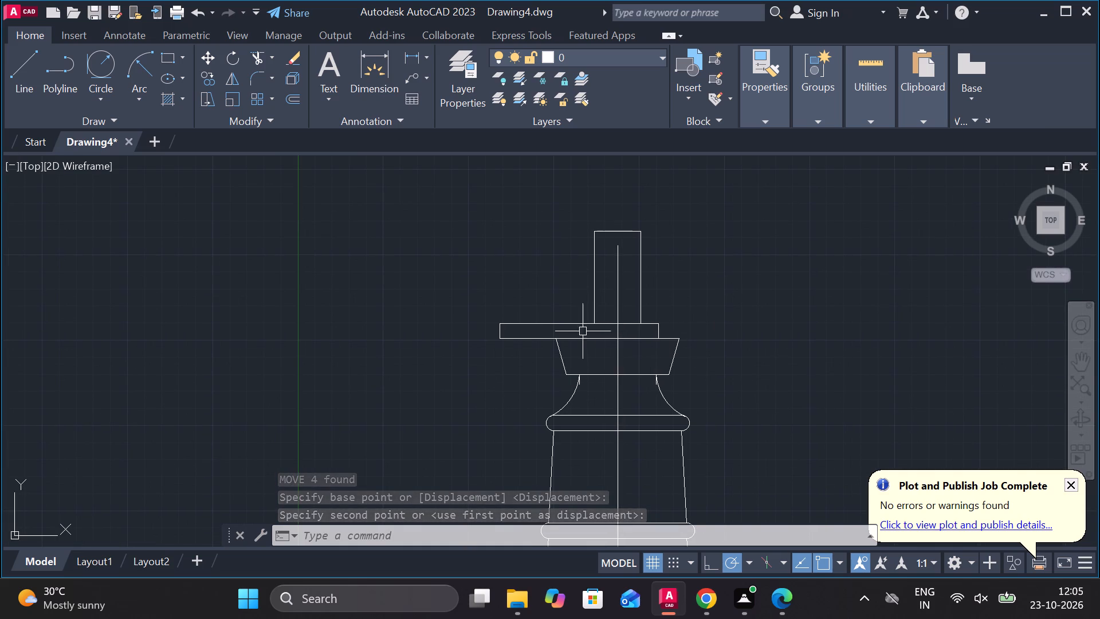
scroll(556, 331, up, 1)
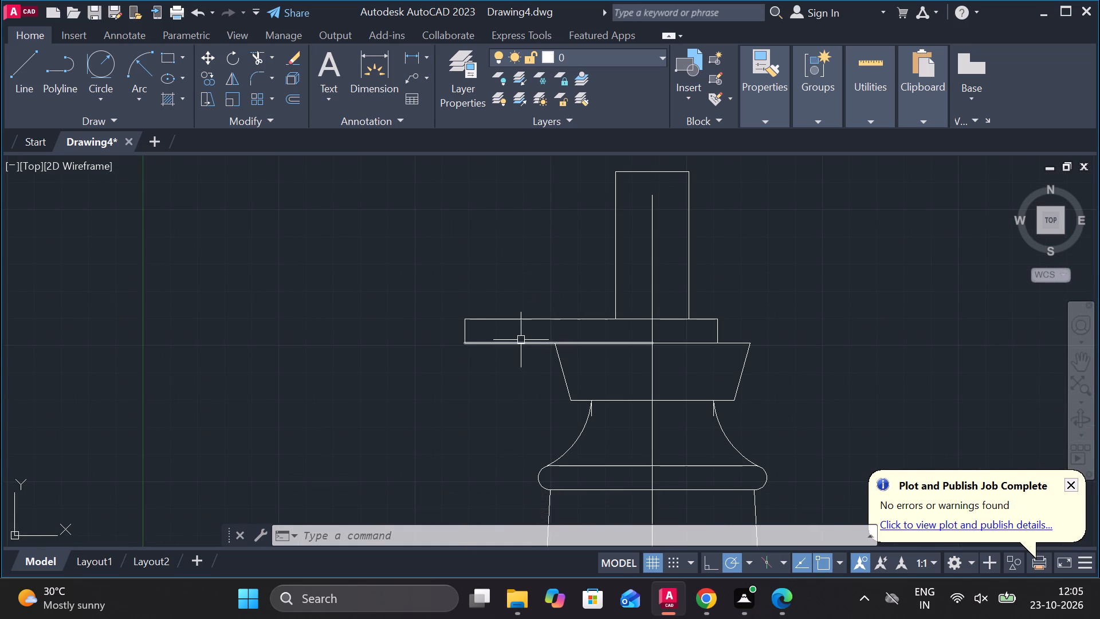
scroll(496, 333, up, 1)
click(445, 328)
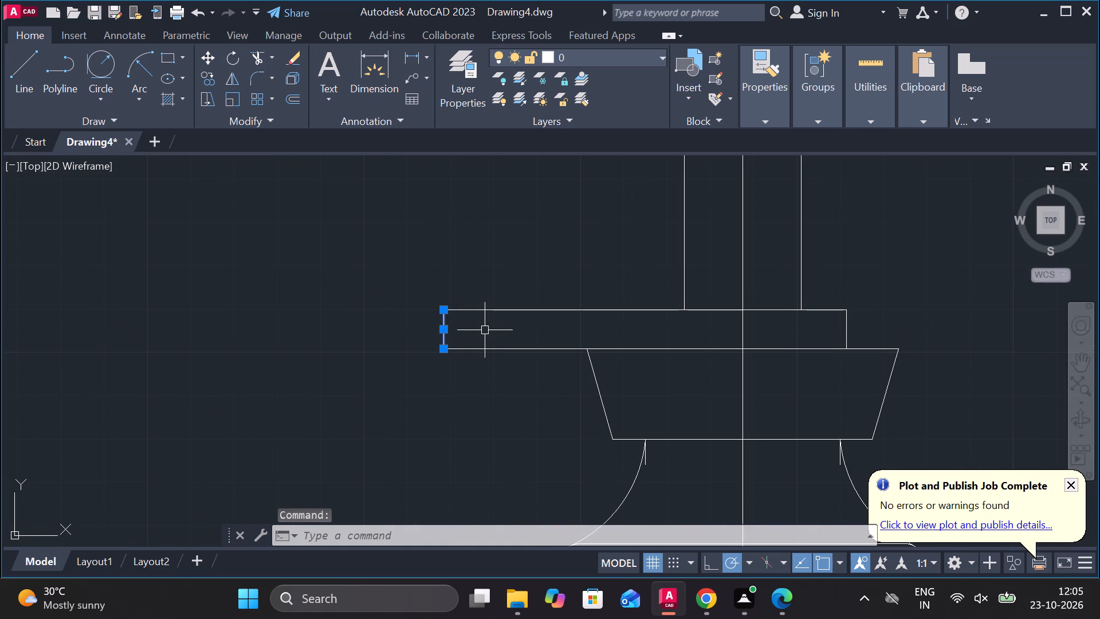
key(o)
key(Return)
key(Return)
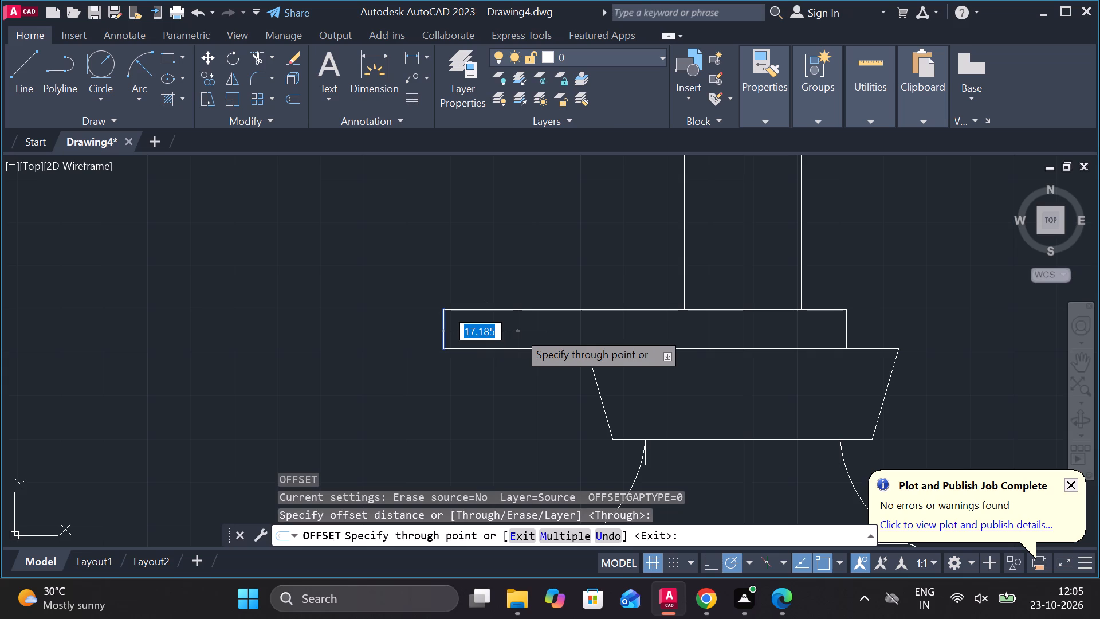
text(21)
key(space)
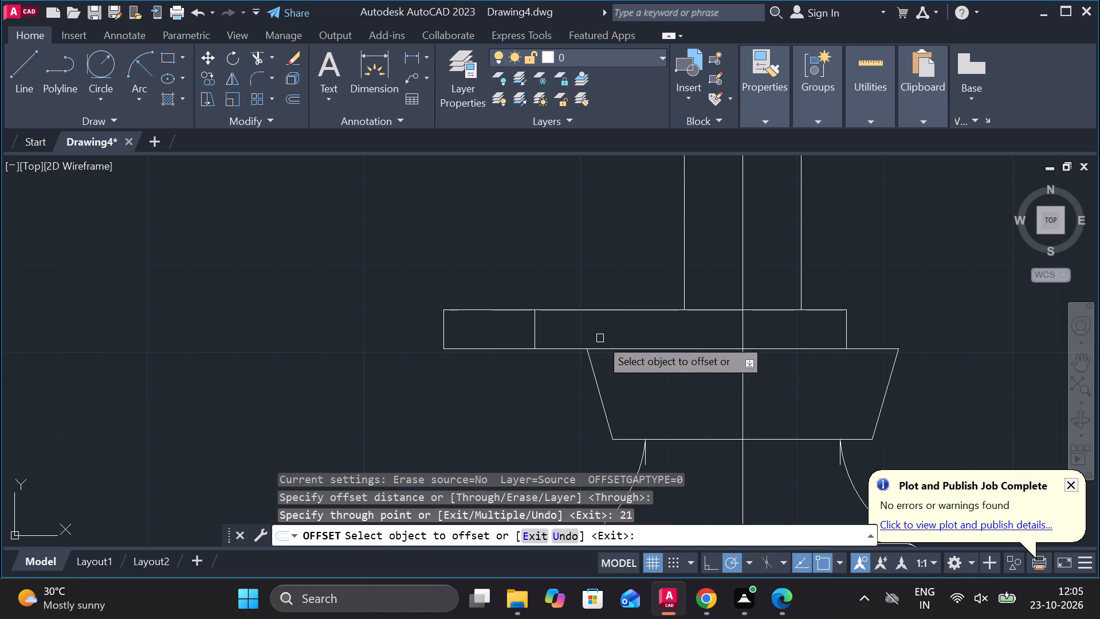
scroll(726, 312, down, 1)
scroll(796, 304, down, 1)
middle_drag(880, 304, 816, 302)
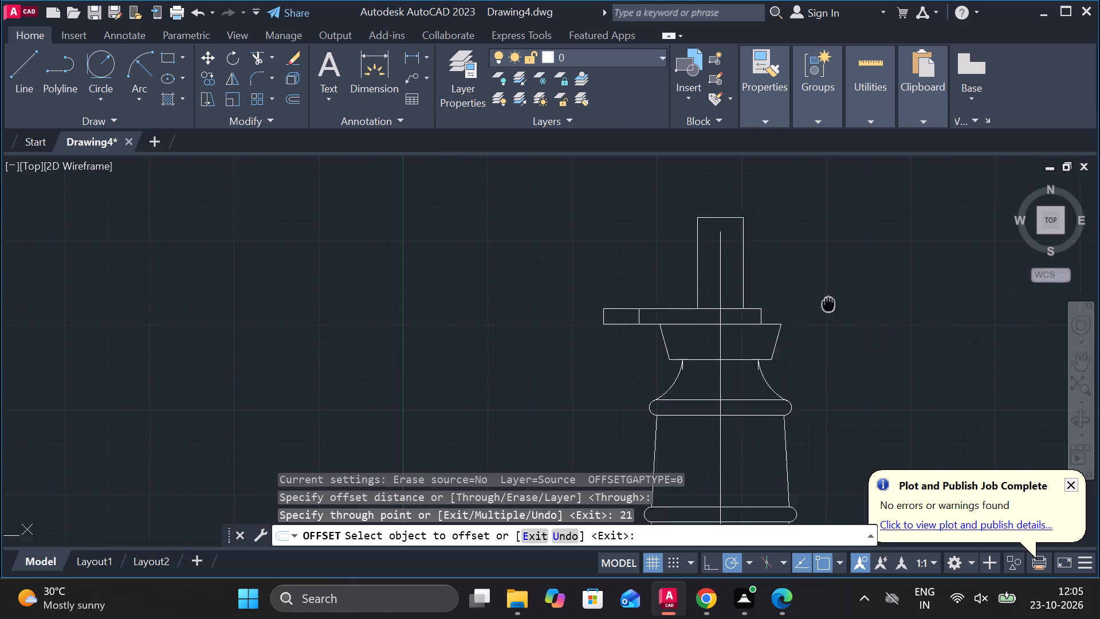
middle_drag(816, 302, 762, 328)
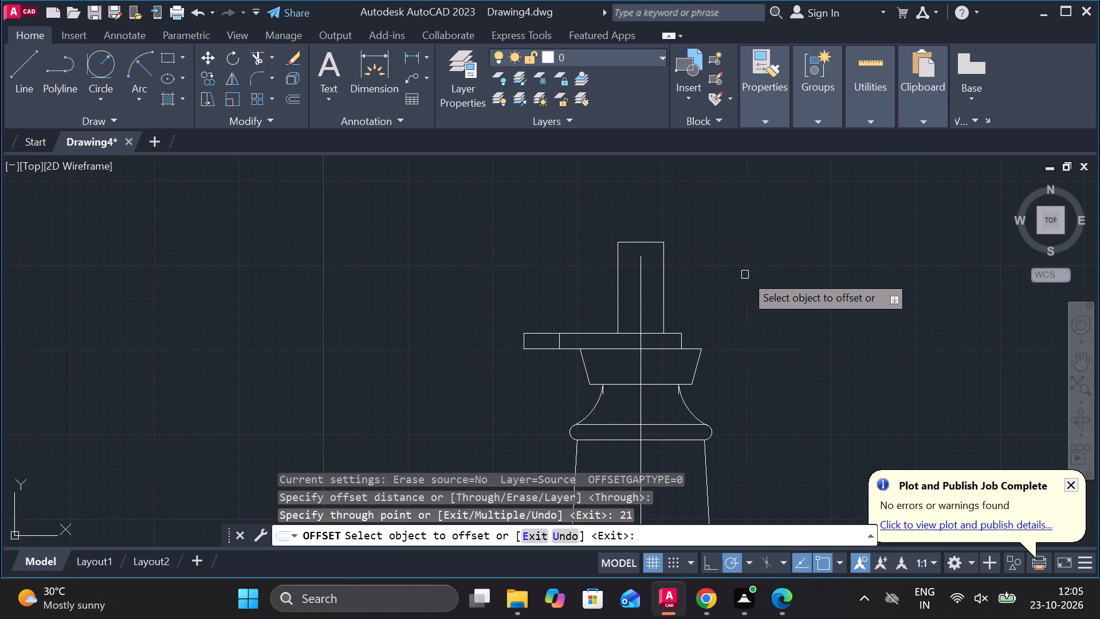
key(Escape)
Lengthen the vertical centreline upward past the top of the upright rectangle.
click(639, 284)
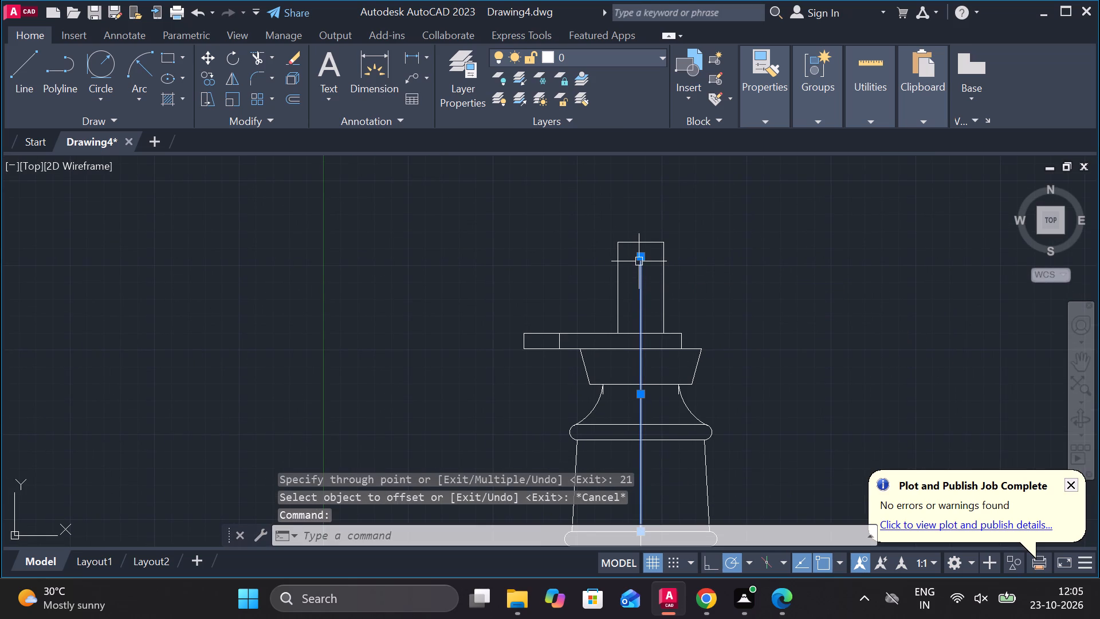
click(698, 300)
click(630, 167)
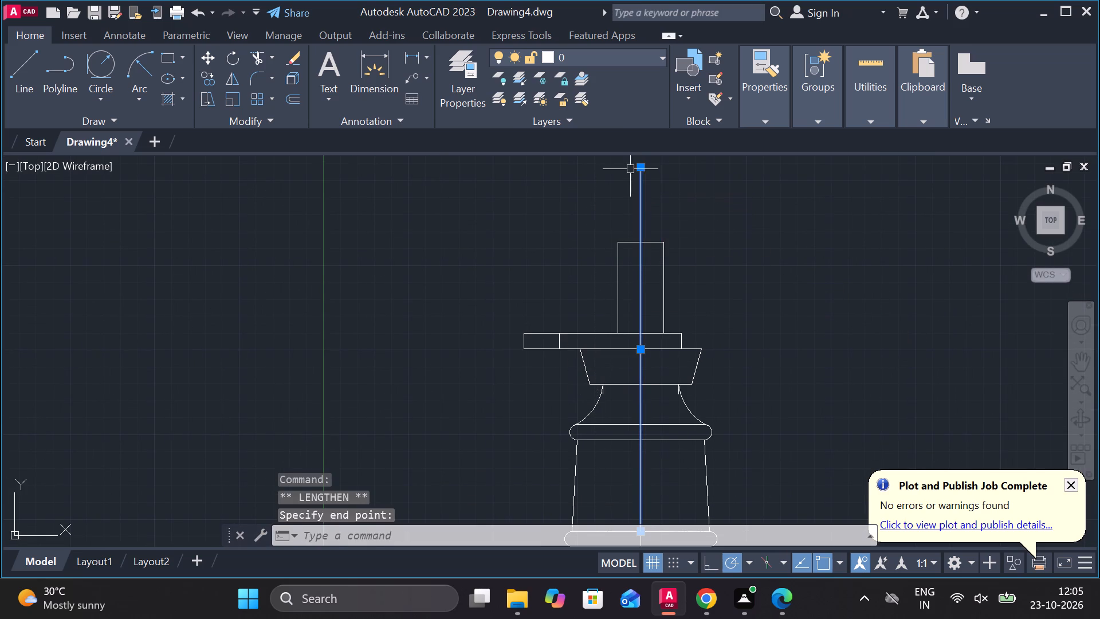
key(Escape)
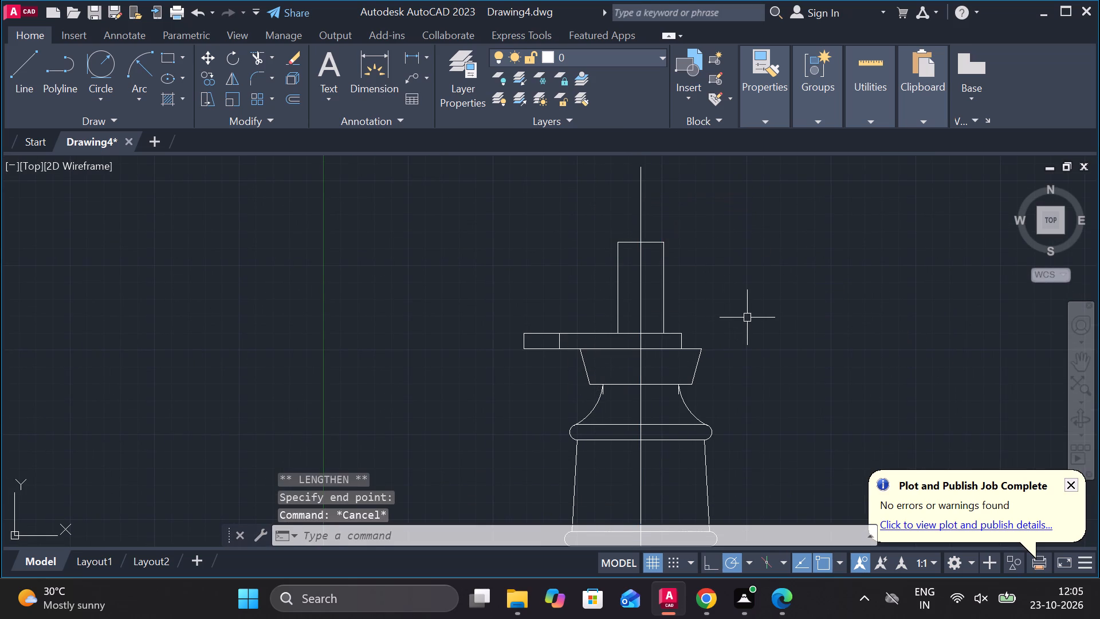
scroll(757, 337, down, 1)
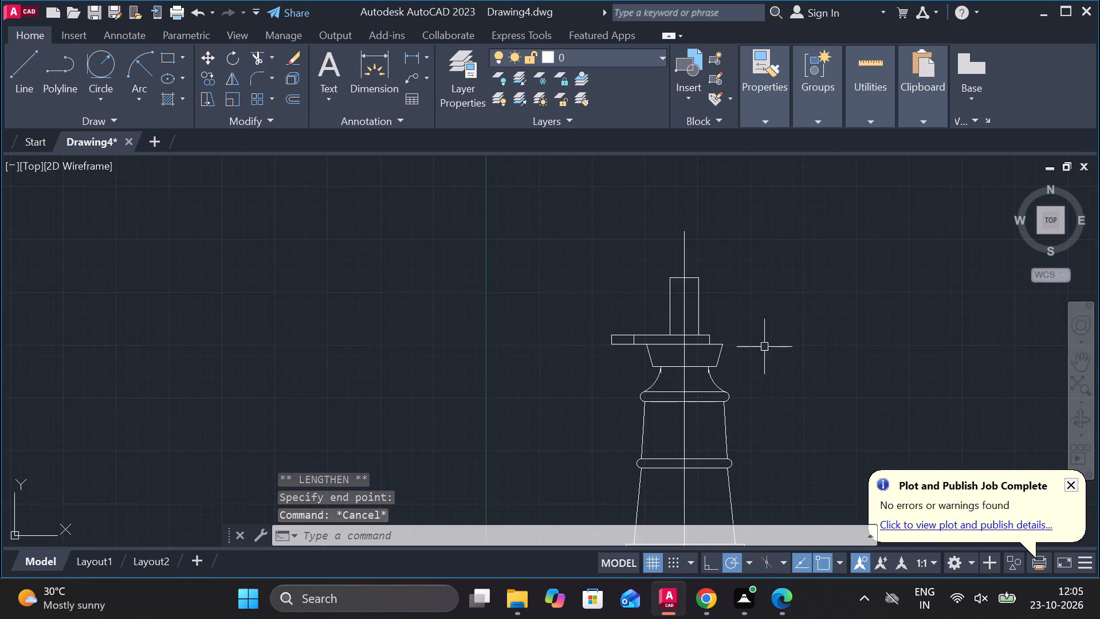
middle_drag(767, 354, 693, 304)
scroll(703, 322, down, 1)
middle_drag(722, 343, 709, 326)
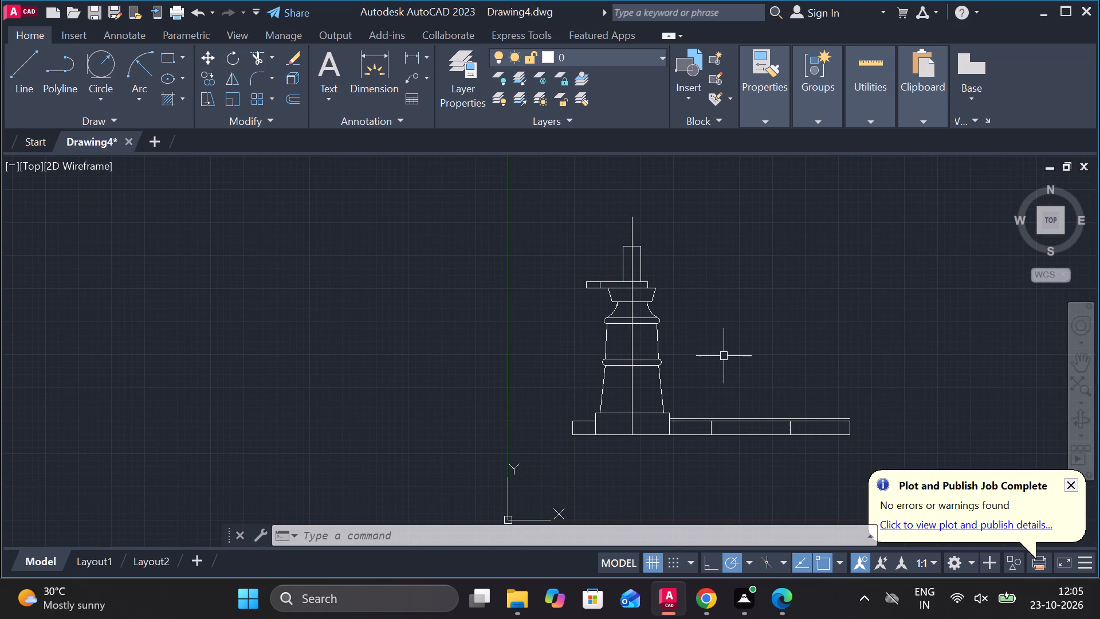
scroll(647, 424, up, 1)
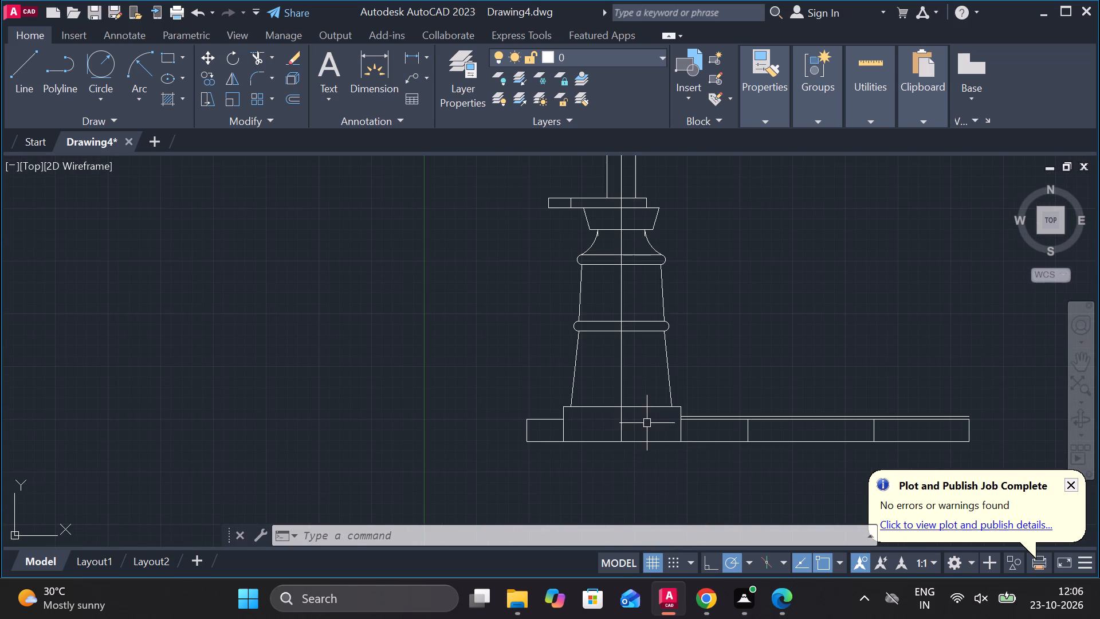
Mirror the whole column with its base block, plate and upright rectangle about the base strip's first vertical divider, keeping the original.
drag(699, 387, 691, 373)
middle_drag(609, 259, 606, 340)
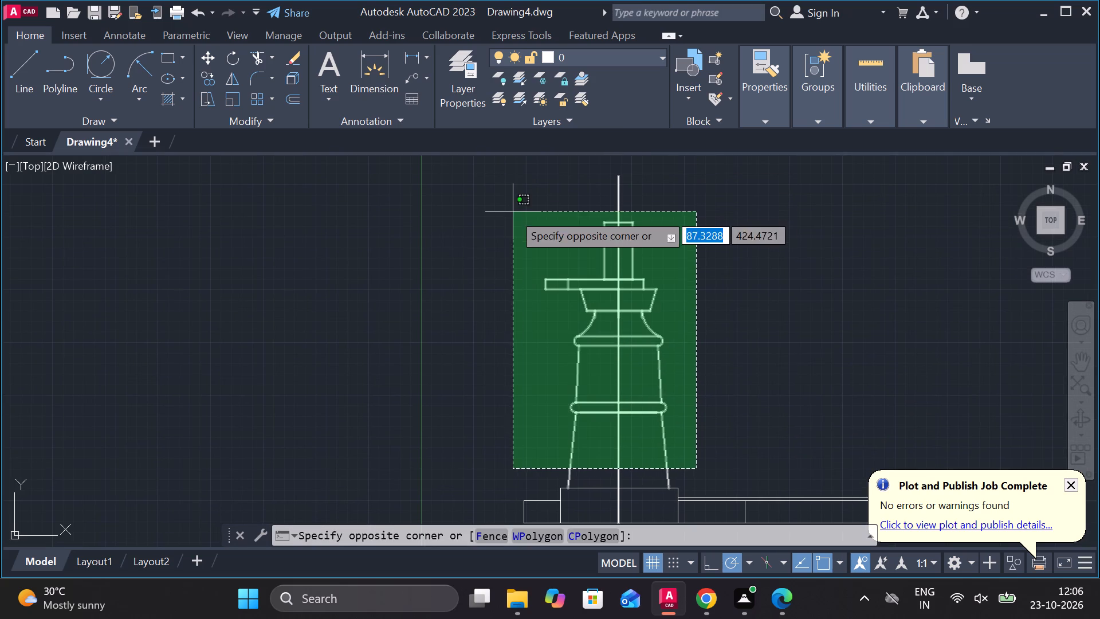
click(513, 213)
middle_drag(629, 301, 609, 173)
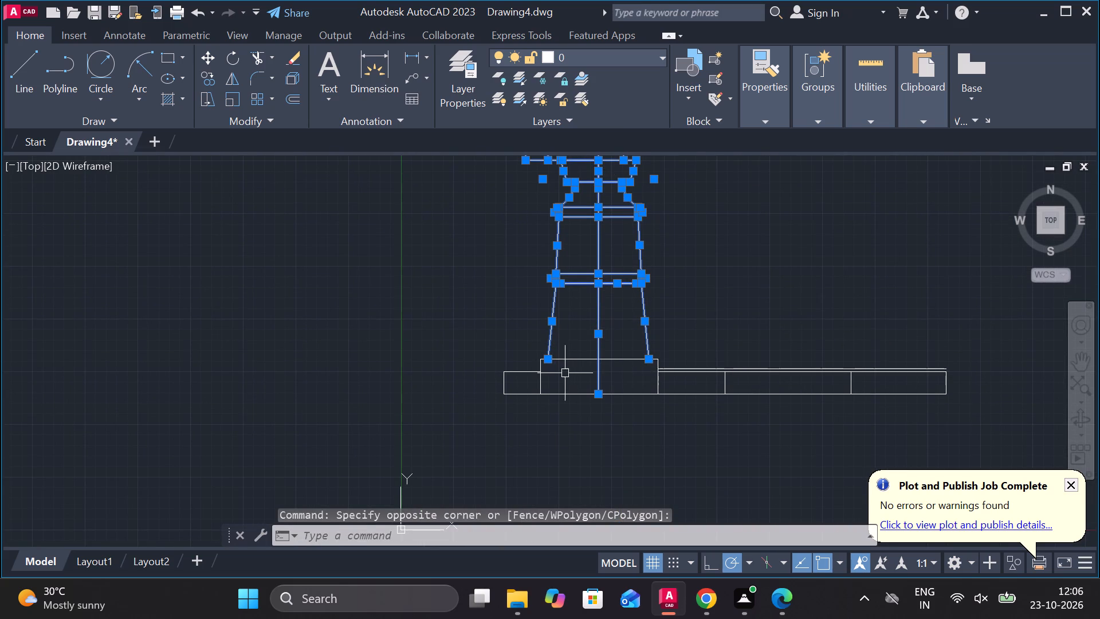
scroll(542, 382, up, 2)
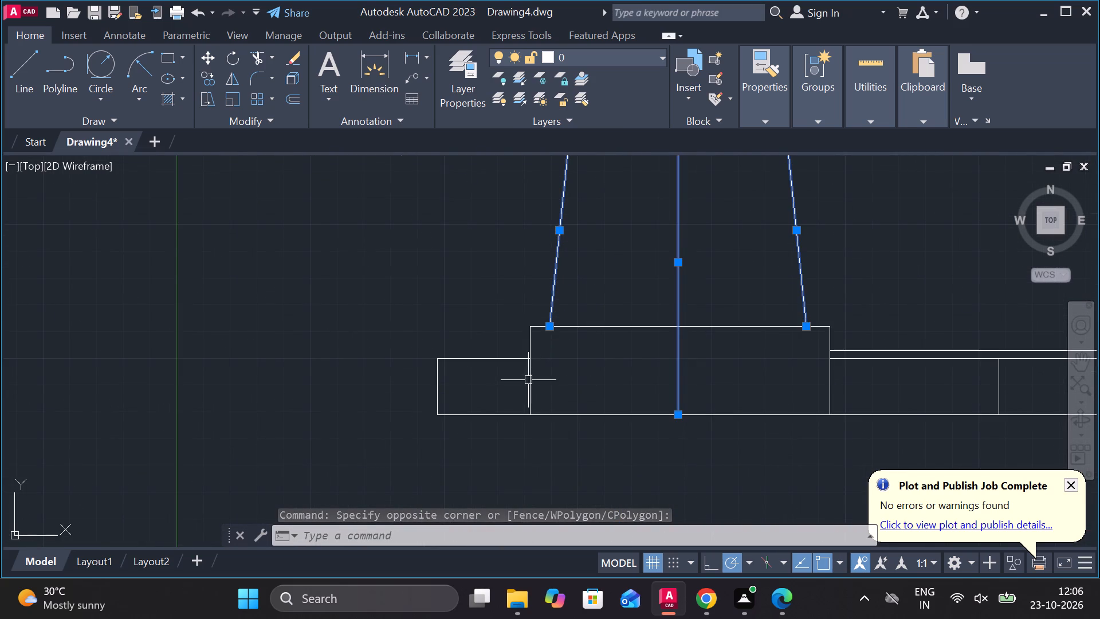
click(532, 378)
scroll(655, 381, down, 2)
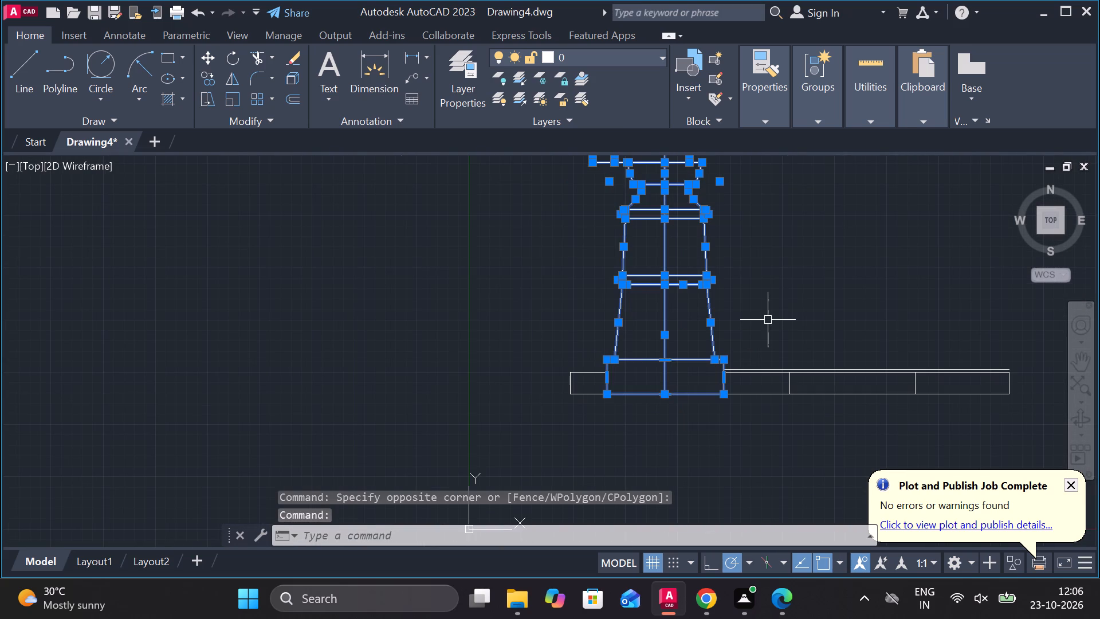
text(MI)
key(Return)
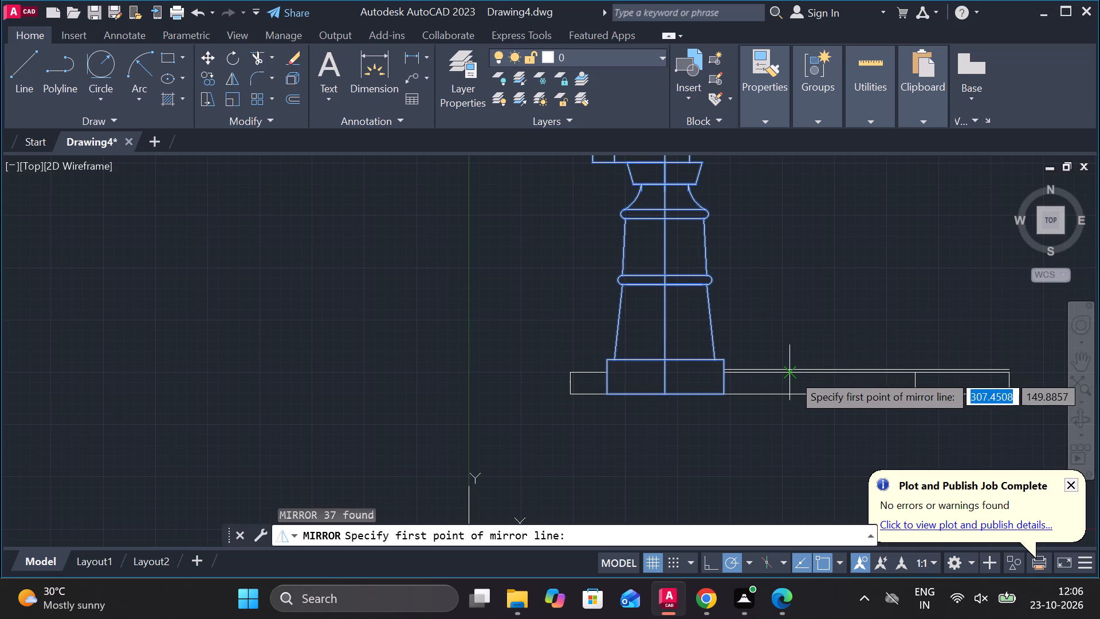
click(792, 374)
middle_drag(790, 246, 771, 362)
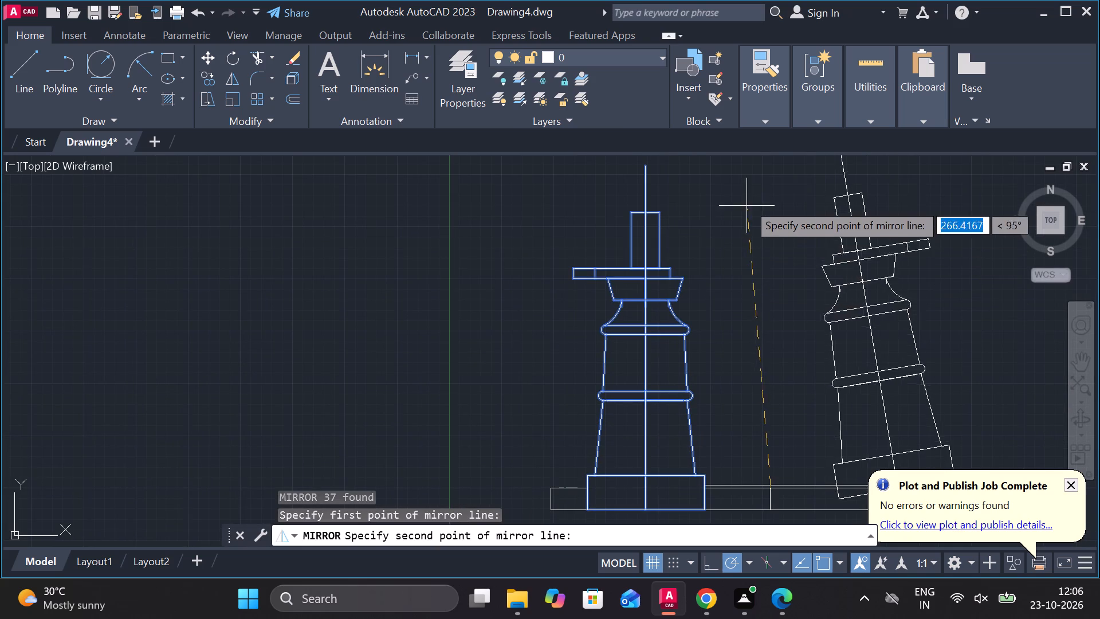
click(767, 185)
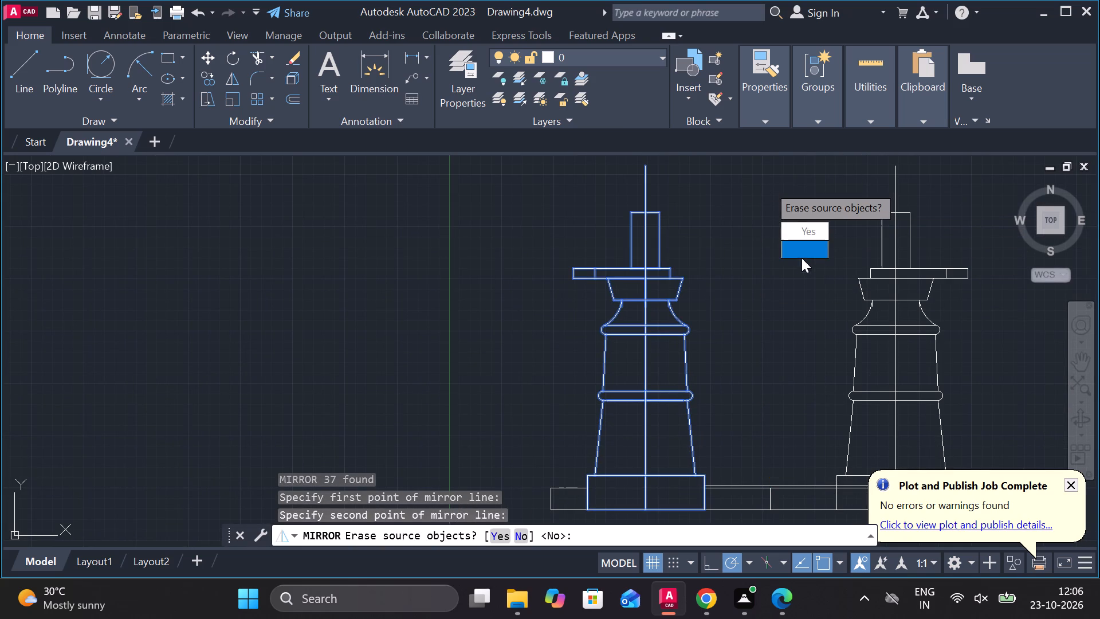
drag(802, 252, 767, 185)
Draw a horizontal line from the midpoint of the original upright rectangle's outer edge to past the mirrored upright rectangle.
scroll(764, 254, down, 1)
middle_drag(764, 257, 660, 236)
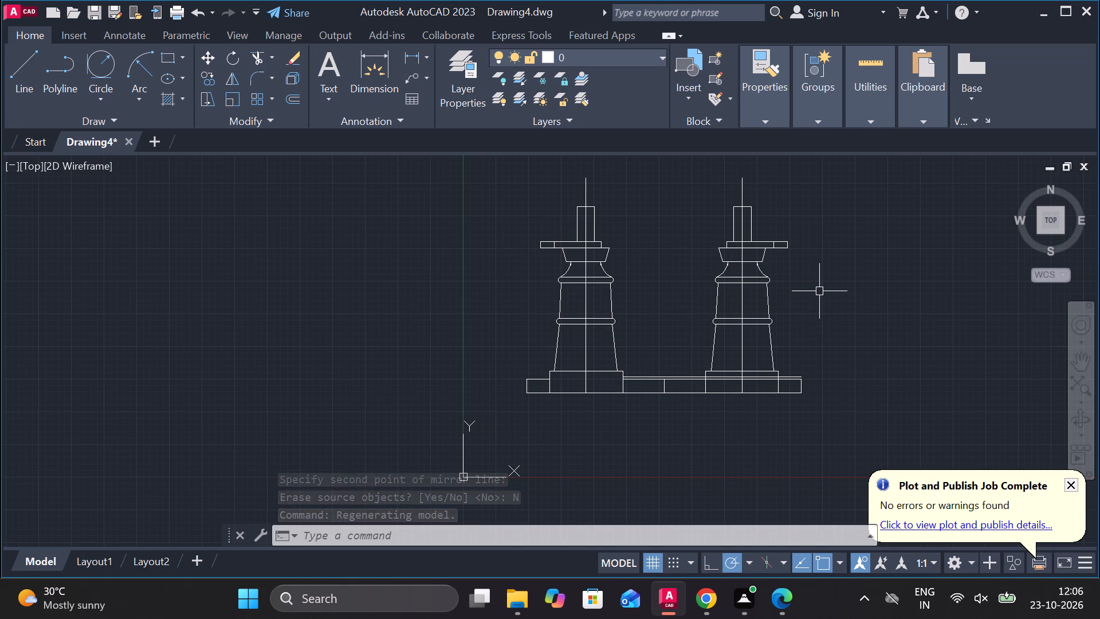
scroll(819, 291, up, 1)
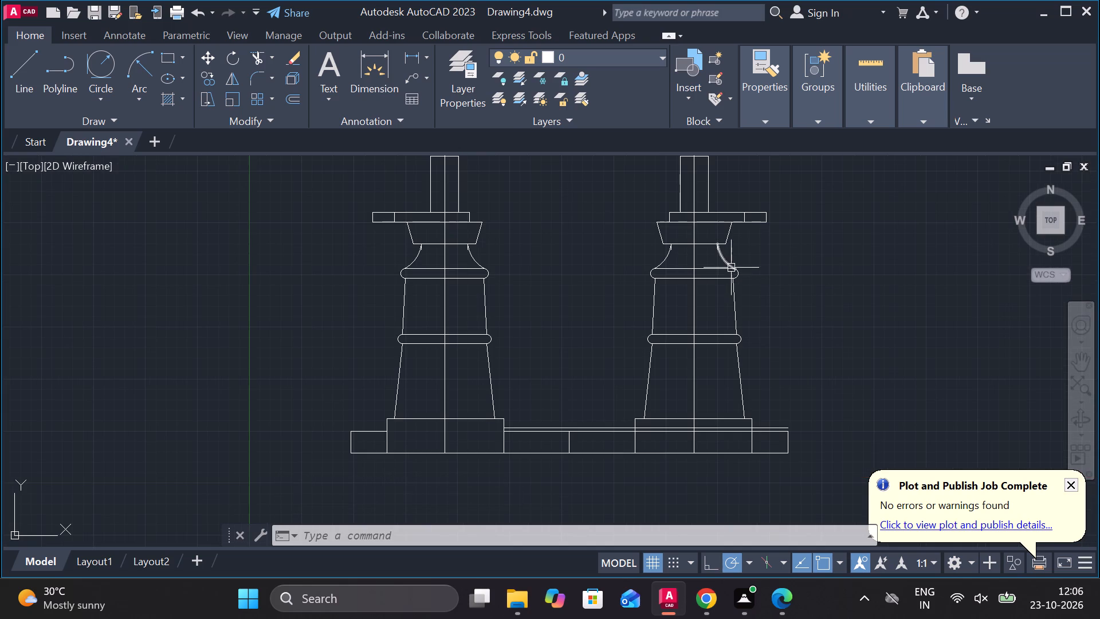
middle_drag(599, 400, 690, 340)
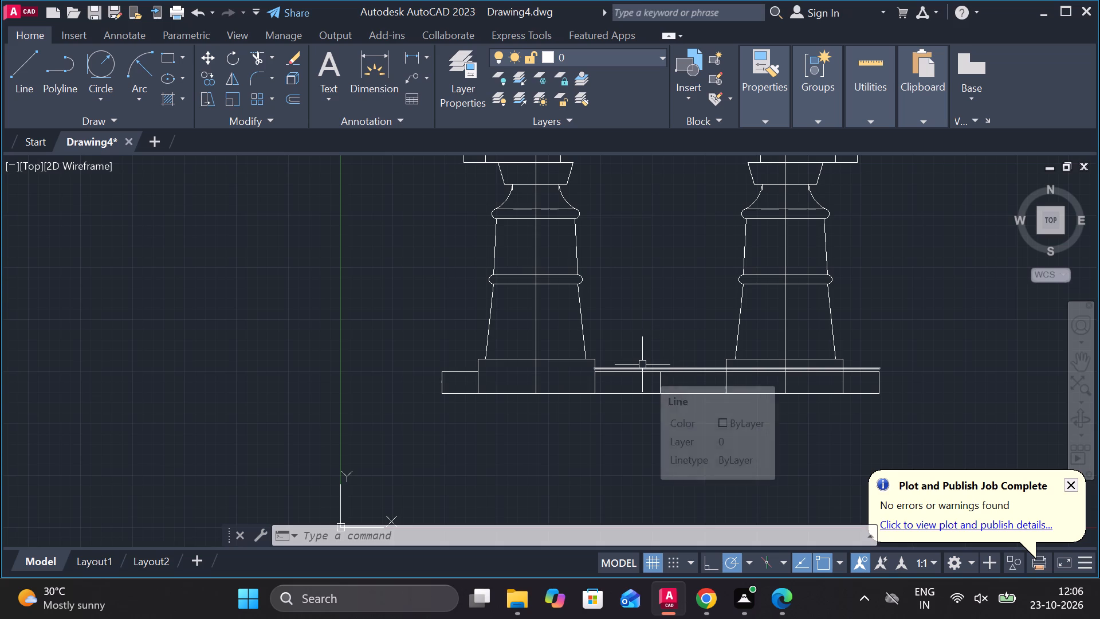
scroll(646, 355, up, 1)
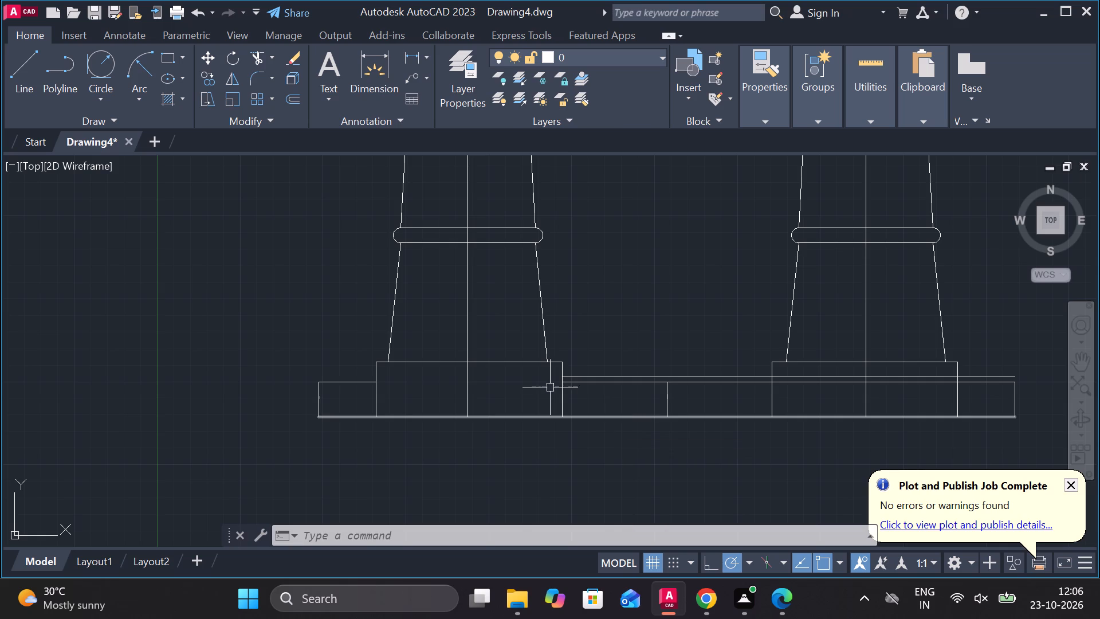
scroll(718, 345, down, 1)
middle_drag(676, 238, 650, 405)
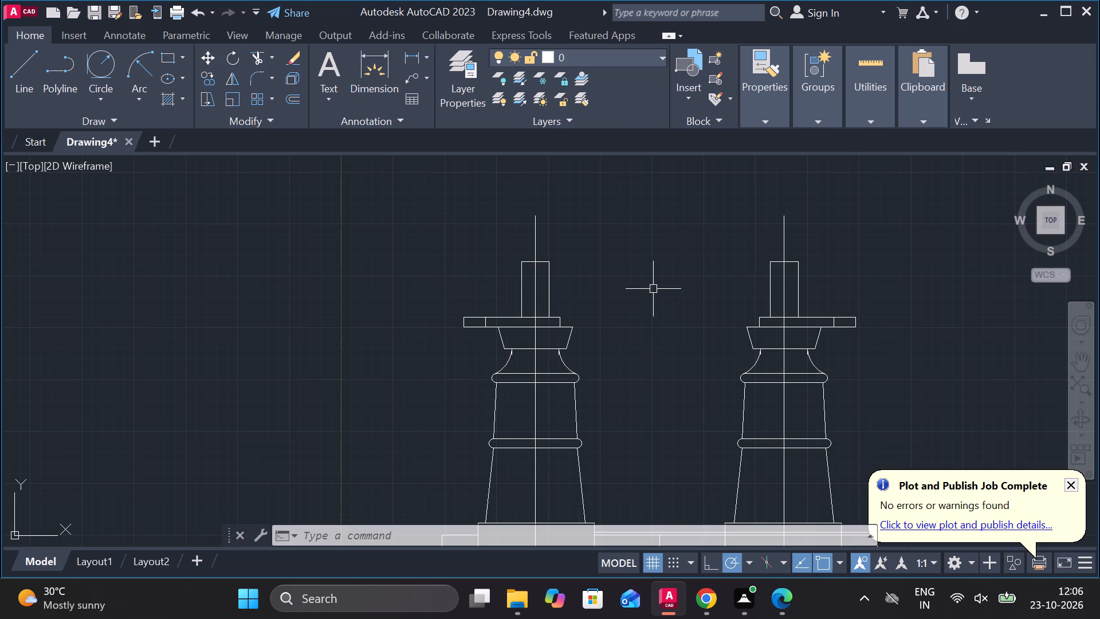
key(l)
key(Return)
click(520, 284)
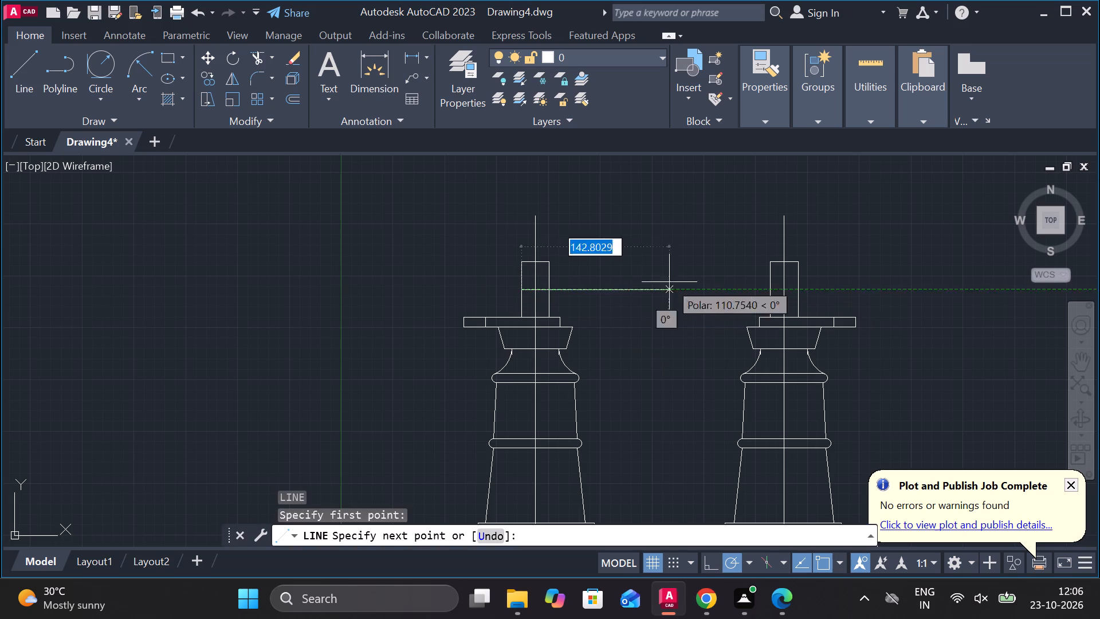
click(824, 293)
key(Escape)
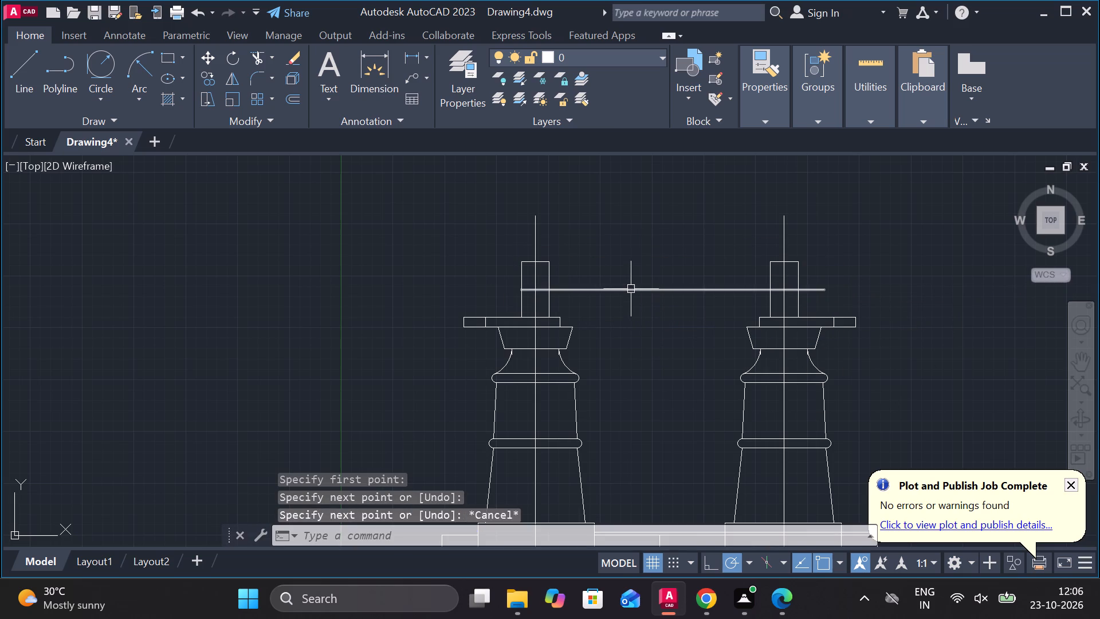
Stretch the horizontal line's left end about 48 outward beyond the original upright rectangle.
click(631, 288)
click(518, 292)
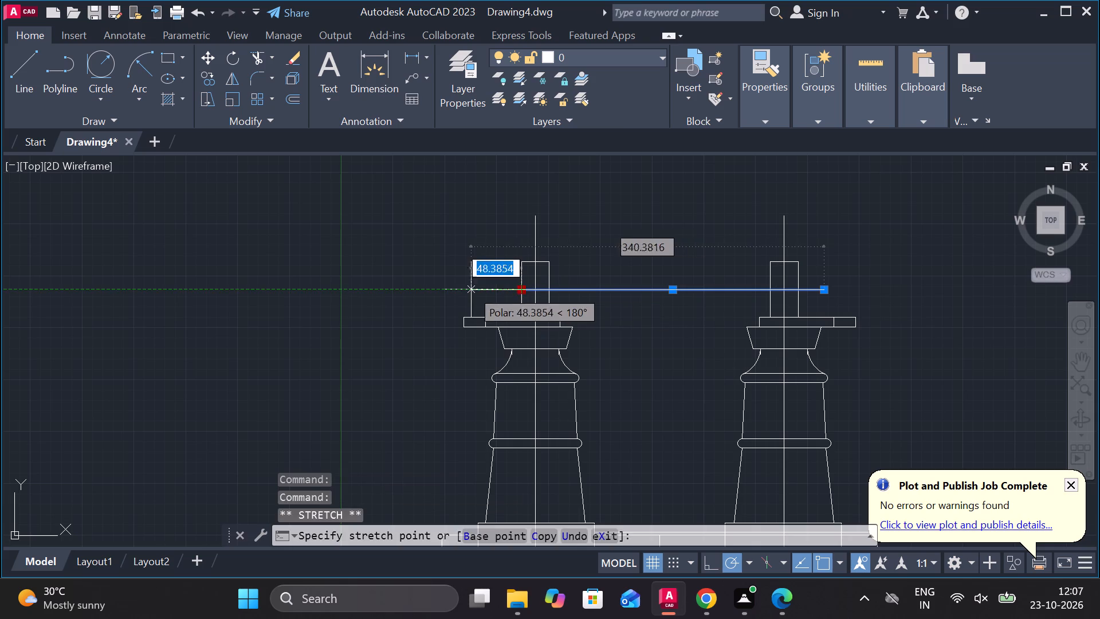
click(471, 289)
key(Escape)
Draw a horizontal line between the inner edges of the two upright rectangles, starting 15 above the edge's midpoint.
scroll(553, 288, up, 3)
middle_drag(573, 291, 597, 293)
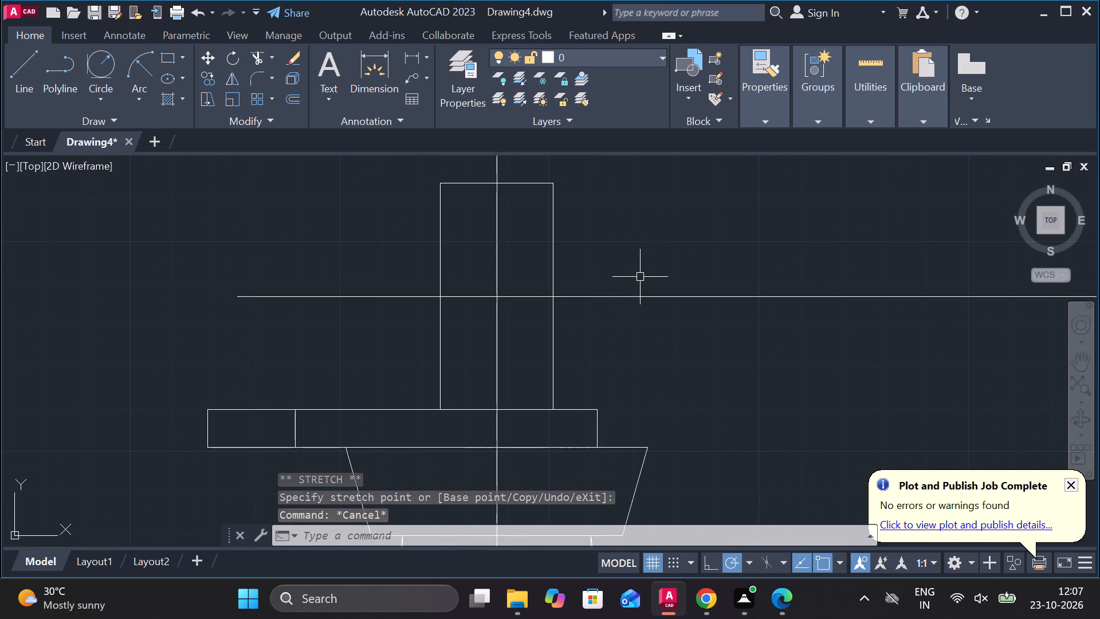
key(l)
key(Return)
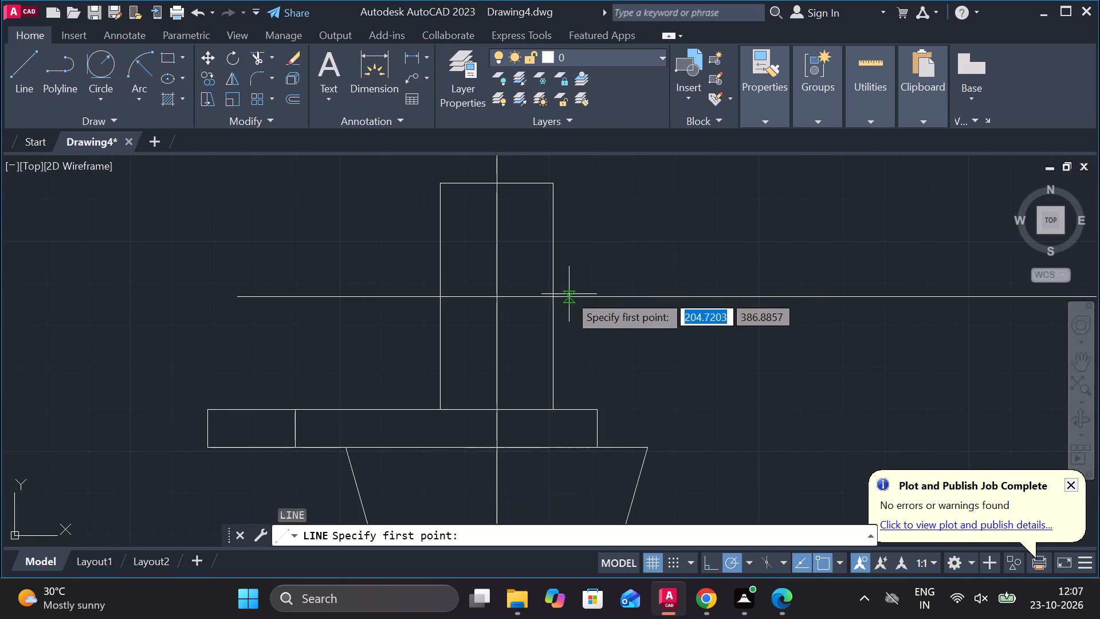
middle_drag(560, 294, 561, 322)
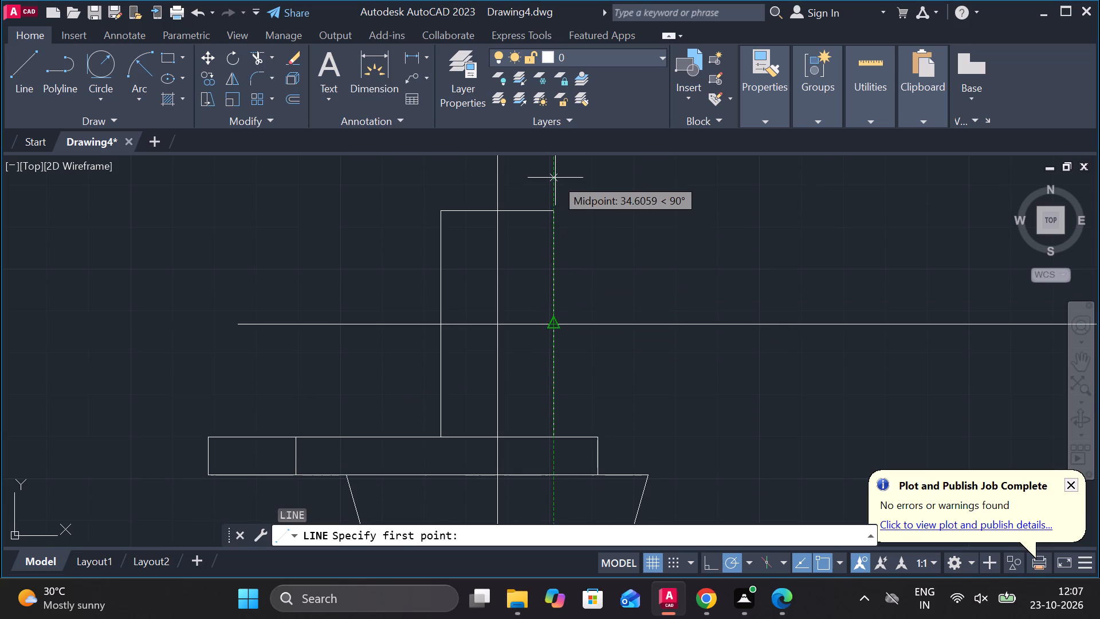
text(15)
key(Return)
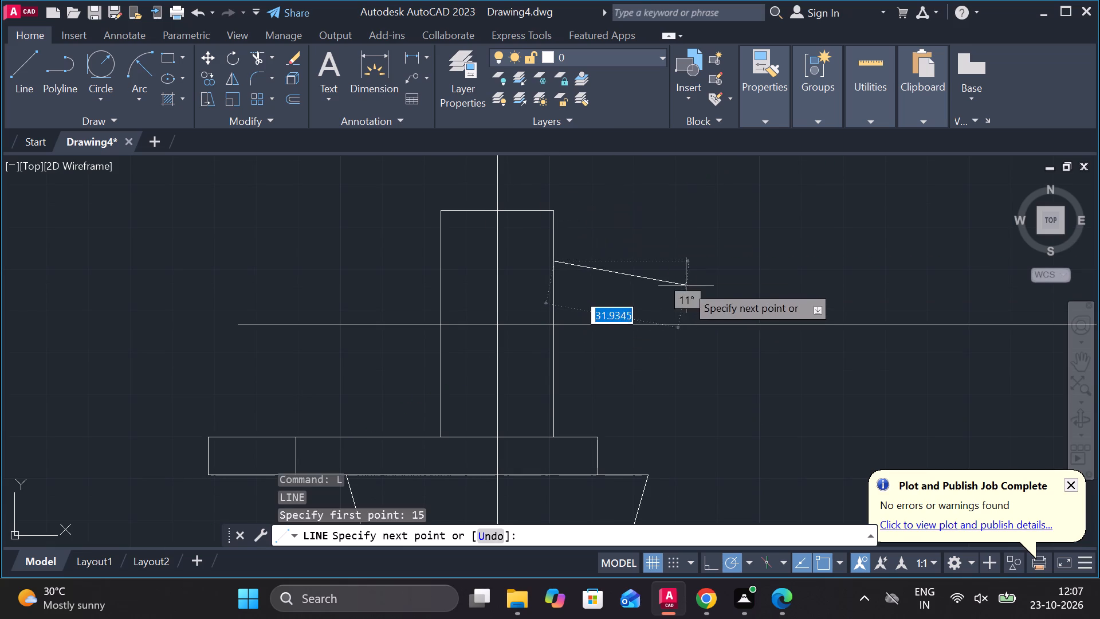
scroll(689, 281, down, 2)
middle_drag(707, 280, 466, 280)
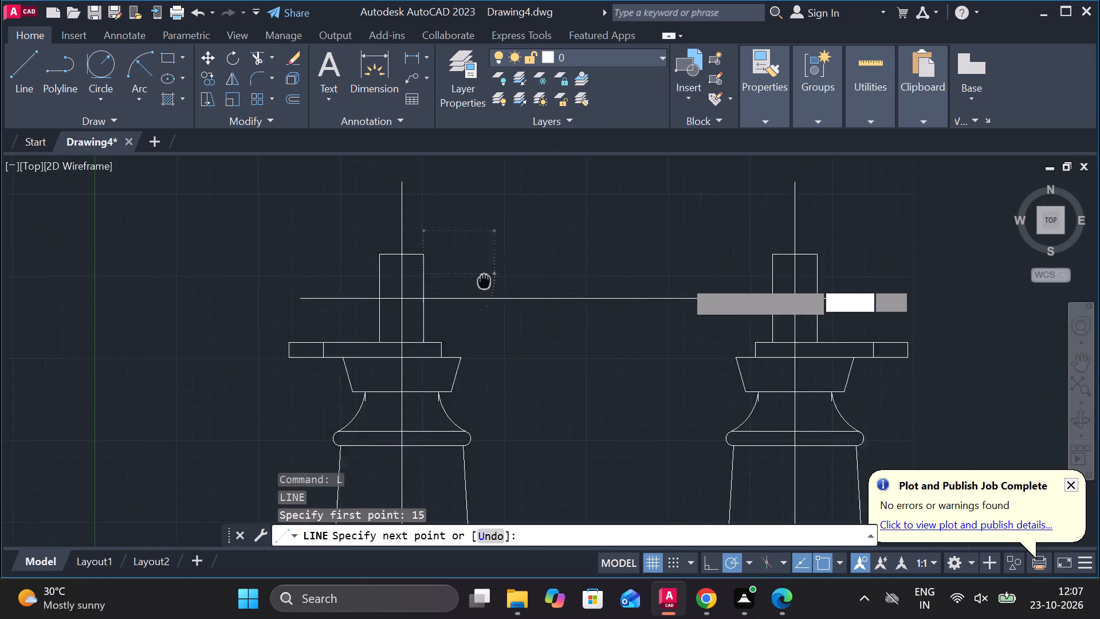
click(749, 275)
key(Escape)
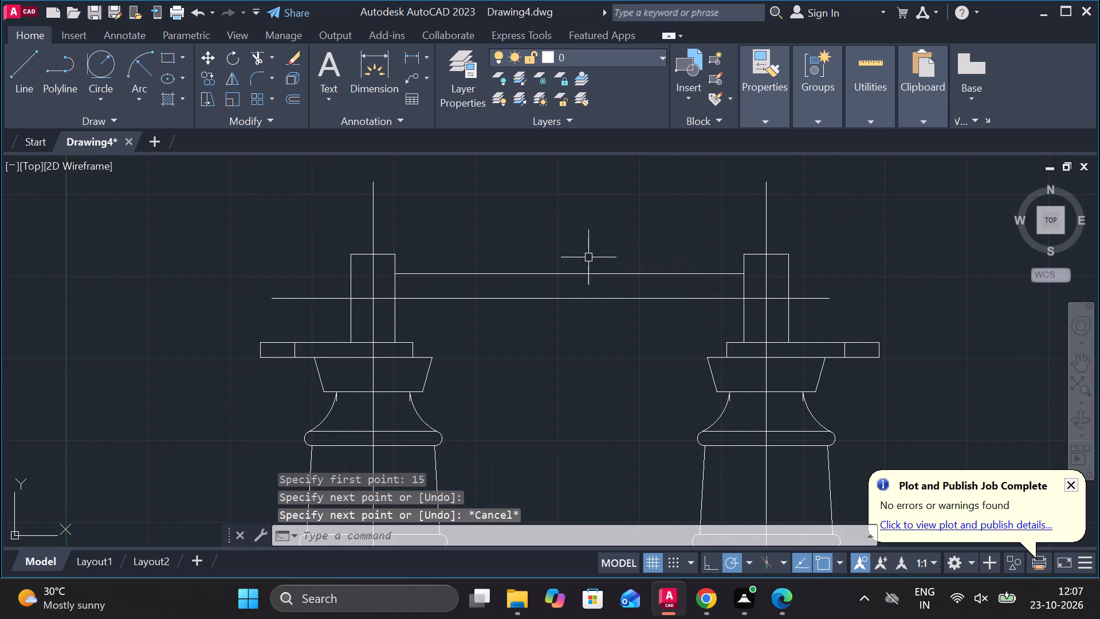
Offset the connecting line between the upright rectangles 30 downward.
click(584, 273)
key(o)
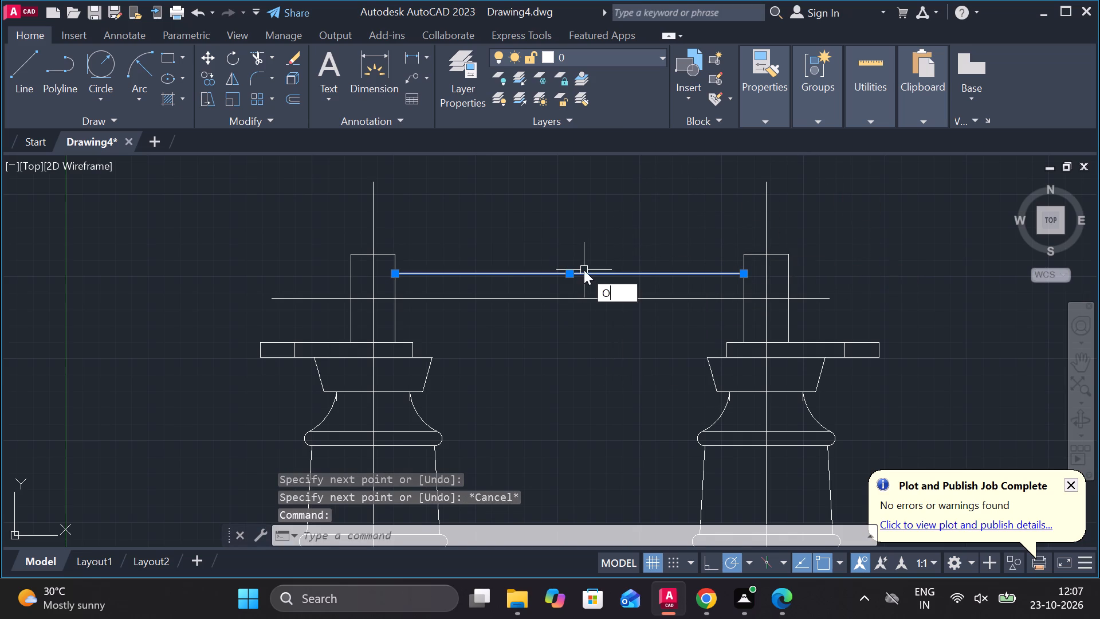
key(Return)
key(Return)
text(30)
key(Return)
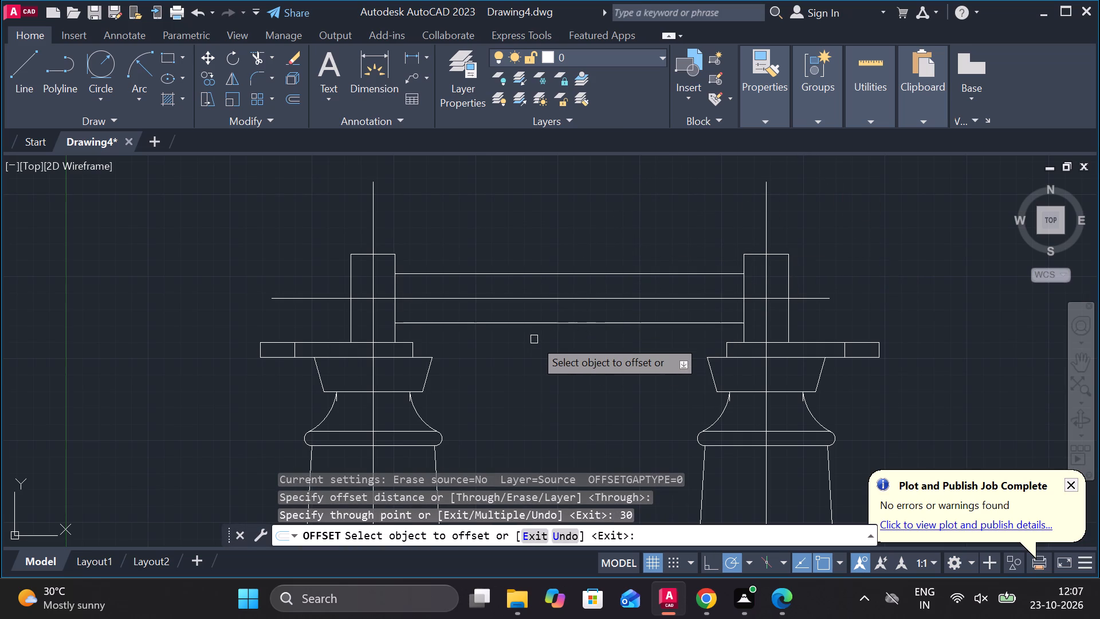
middle_drag(519, 363, 592, 379)
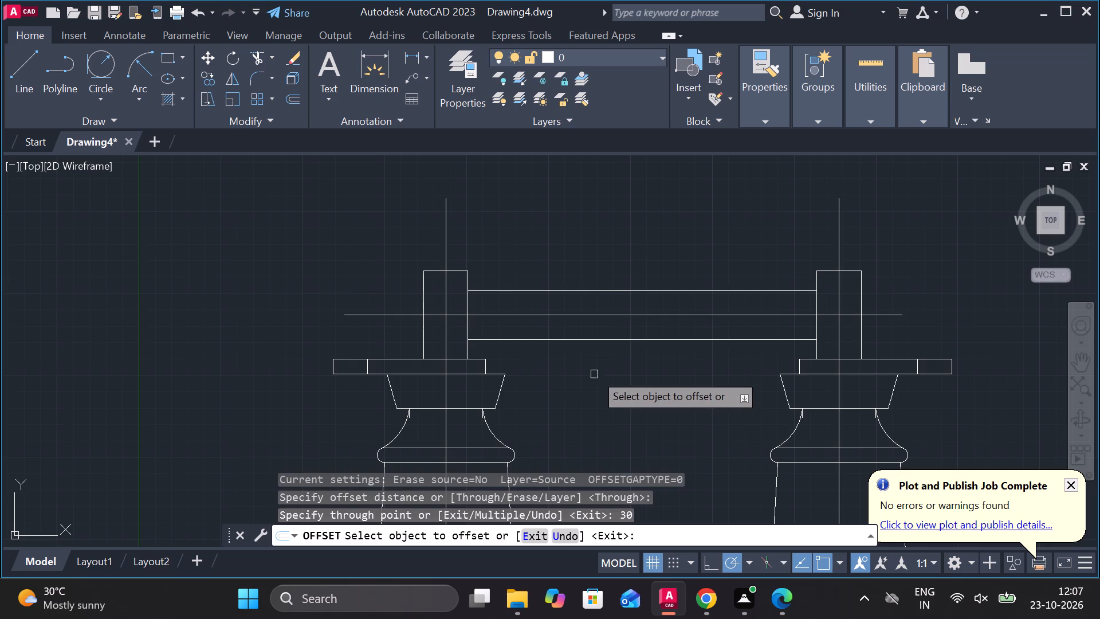
key(Escape)
Select the long horizontal centreline and load the CENTER linetype from acadiso.lin.
click(594, 314)
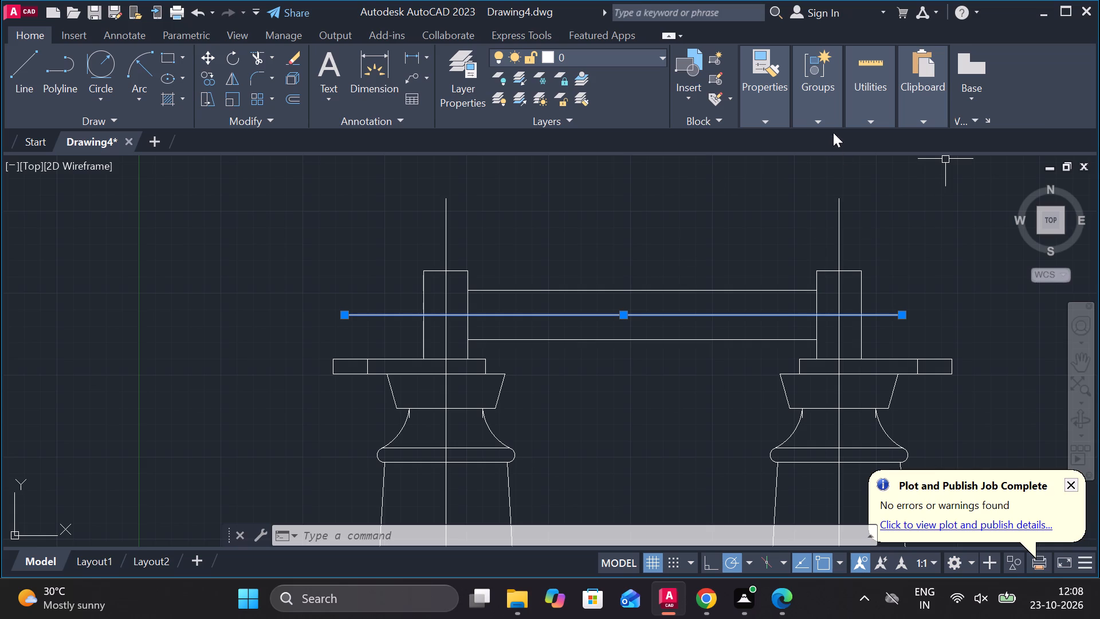
click(779, 128)
click(763, 122)
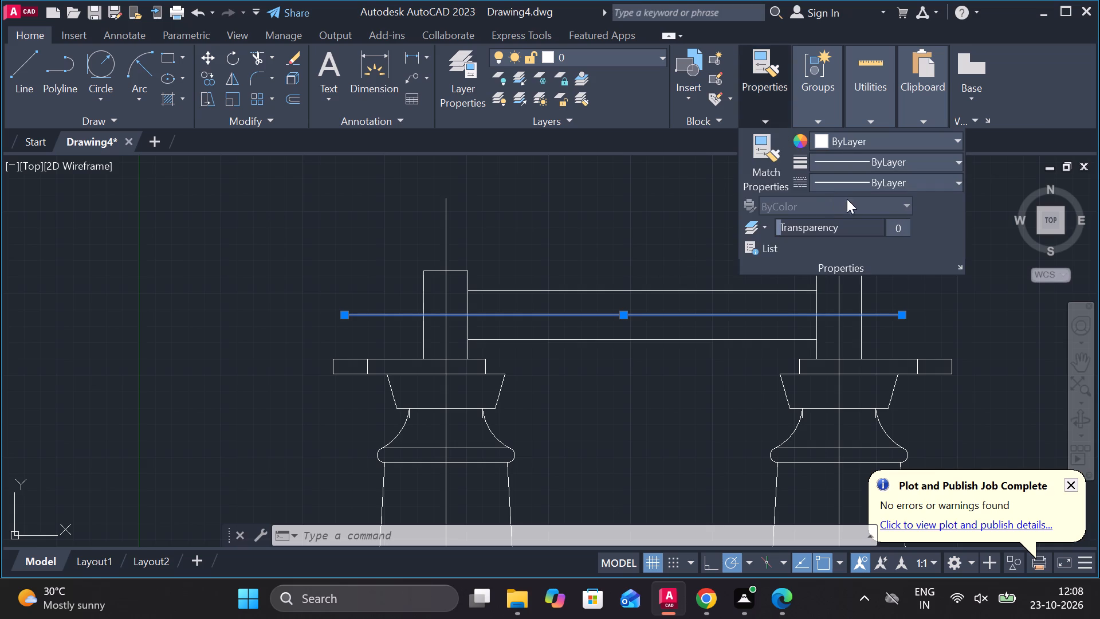
click(854, 187)
click(844, 271)
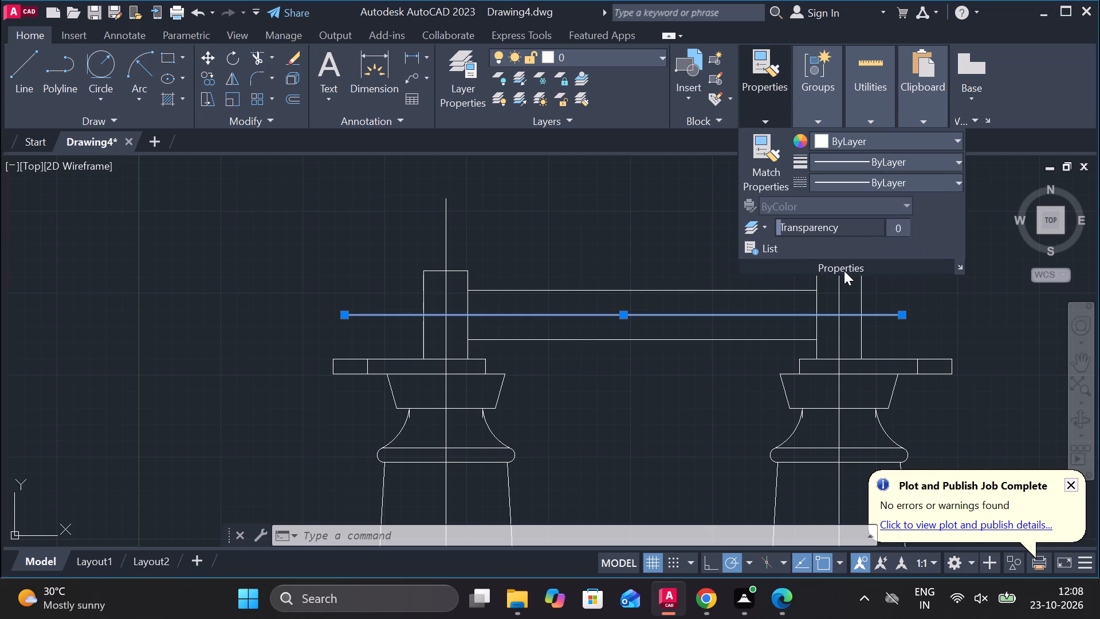
click(678, 146)
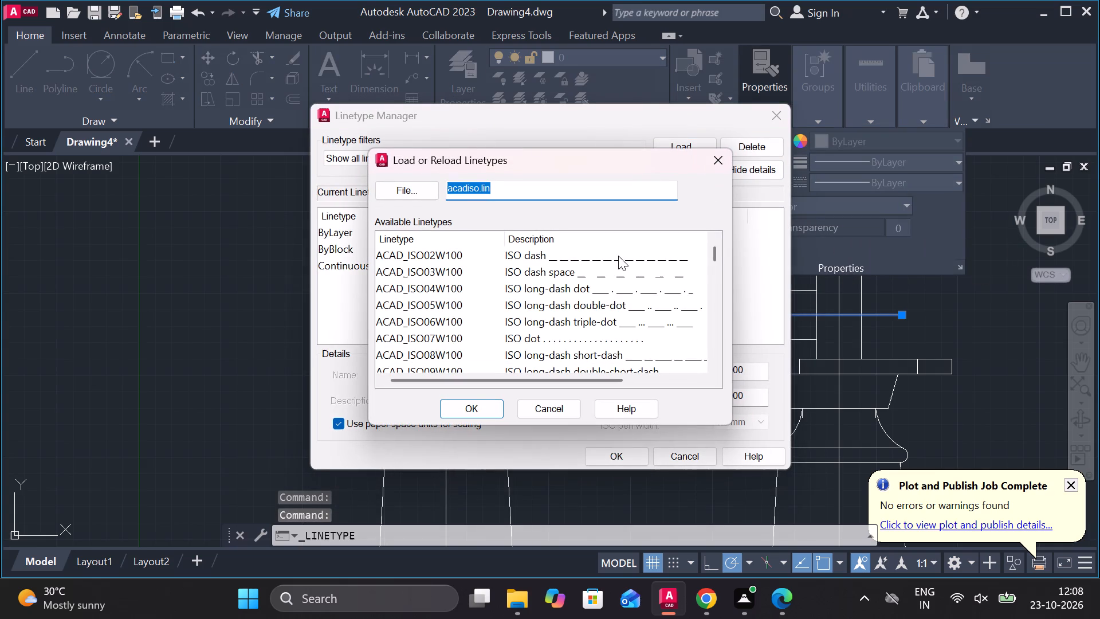
scroll(448, 313, down, 4)
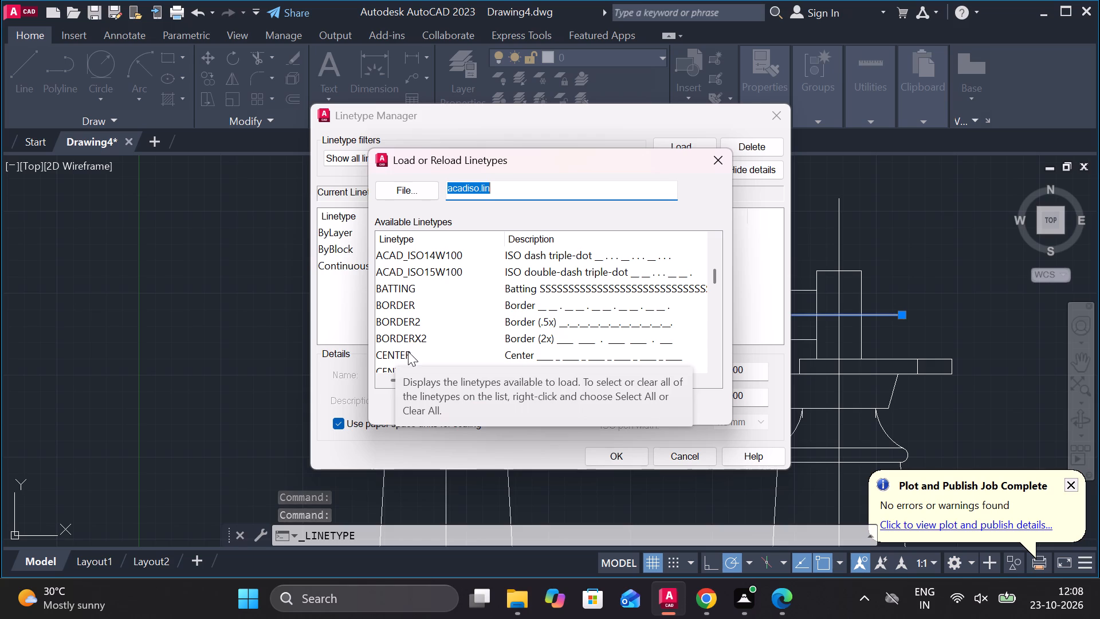
click(410, 351)
click(469, 411)
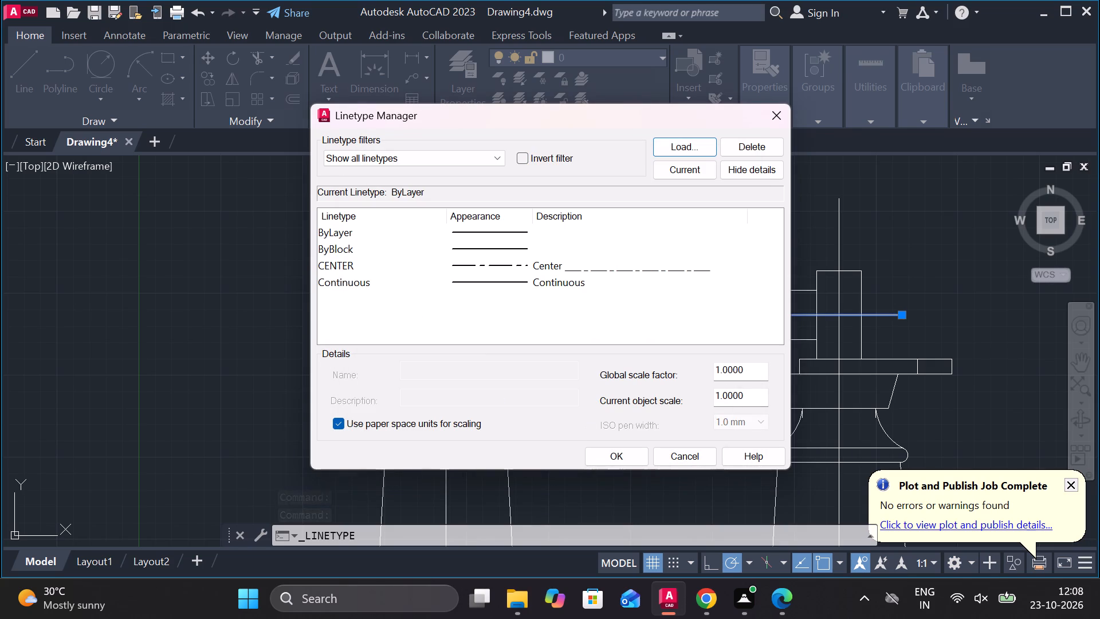
Load the DASHED linetype from acadiso.lin.
click(686, 146)
scroll(469, 279, down, 4)
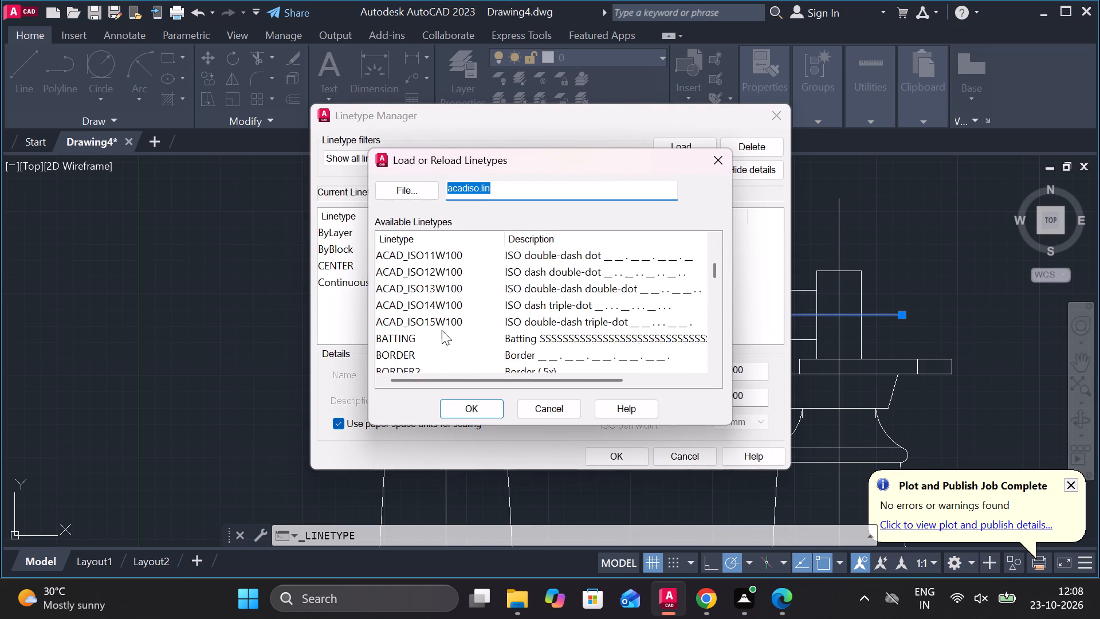
scroll(442, 330, down, 1)
scroll(393, 320, down, 1)
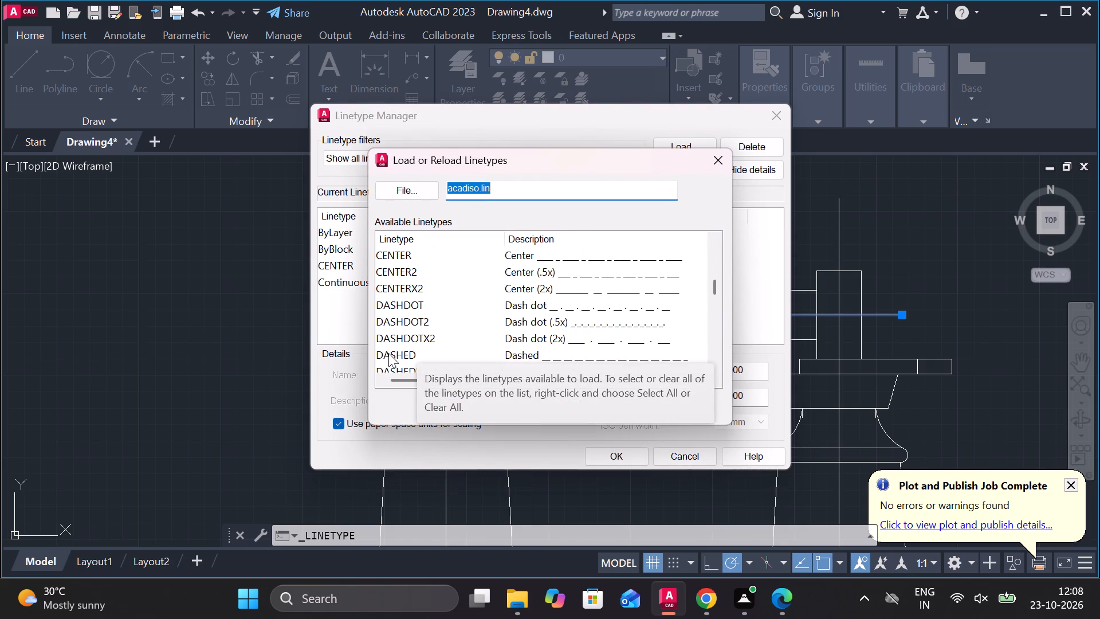
click(388, 353)
click(486, 408)
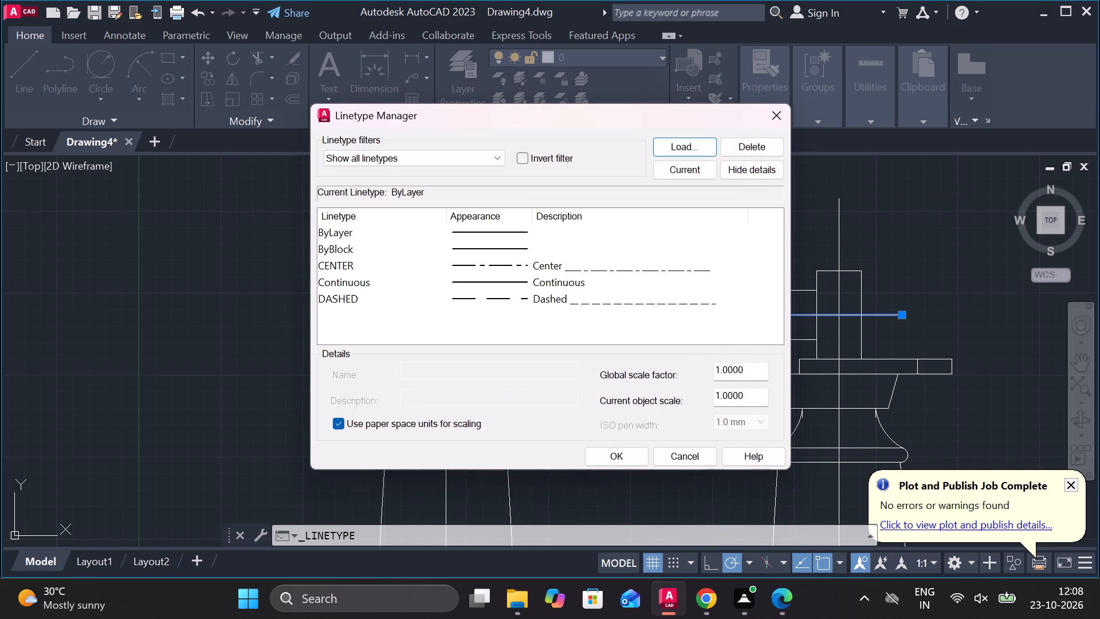
Set both the global linetype scale factor and the current object scale to 0.4 and accept the linetype settings.
drag(751, 375, 701, 375)
text(,4)
drag(759, 403, 708, 405)
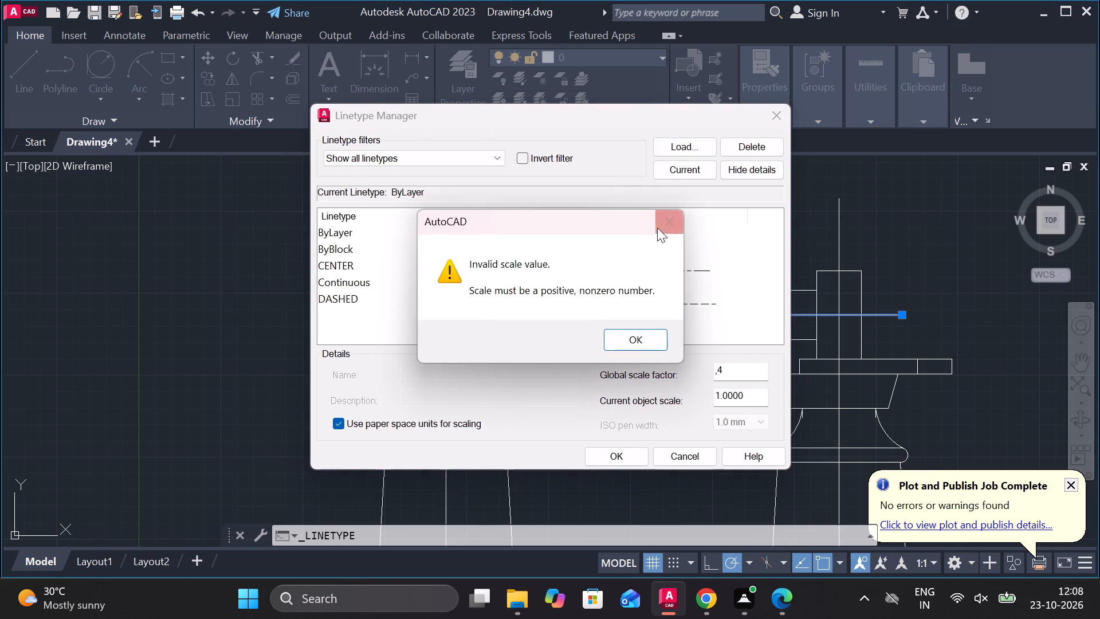
click(663, 225)
click(740, 370)
drag(744, 394, 699, 395)
click(642, 347)
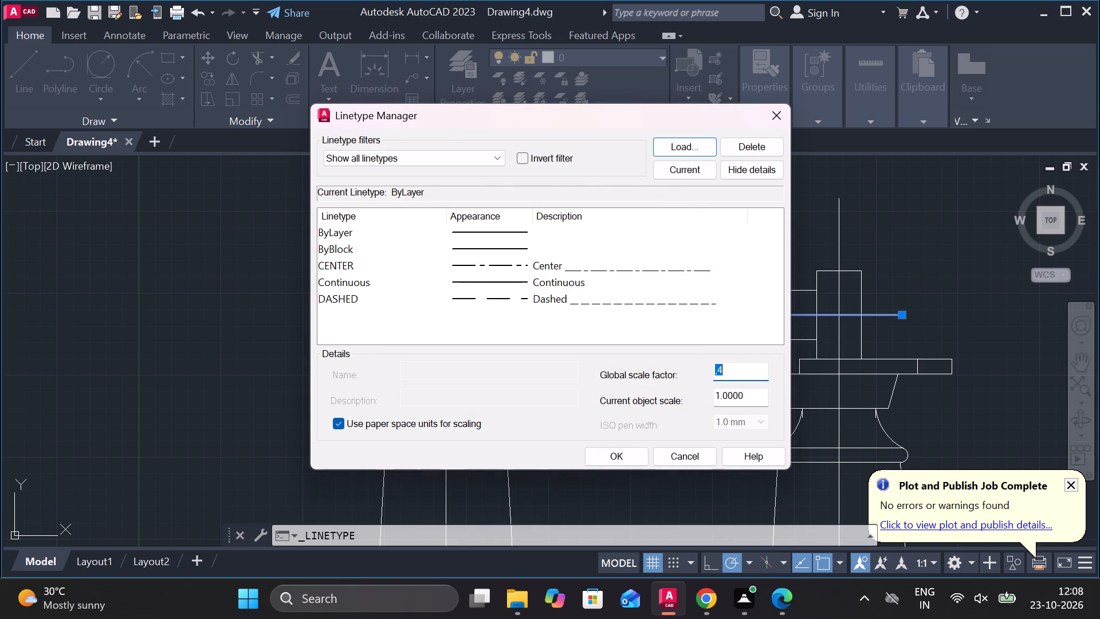
key(BackSpace)
key(period)
key(4)
drag(748, 398, 711, 399)
text(.4)
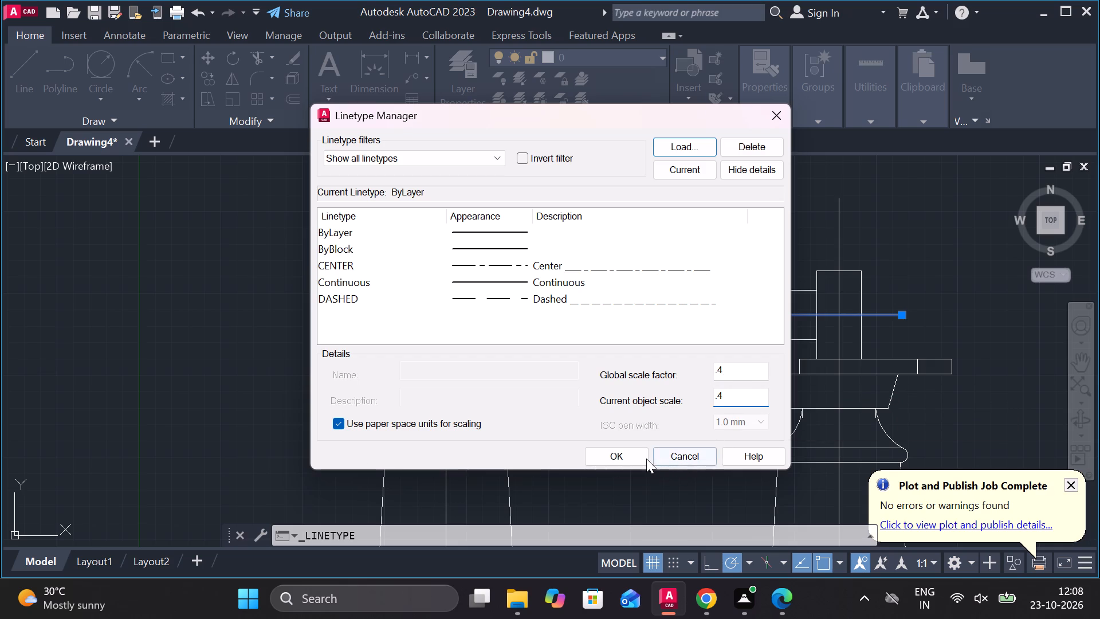
click(642, 457)
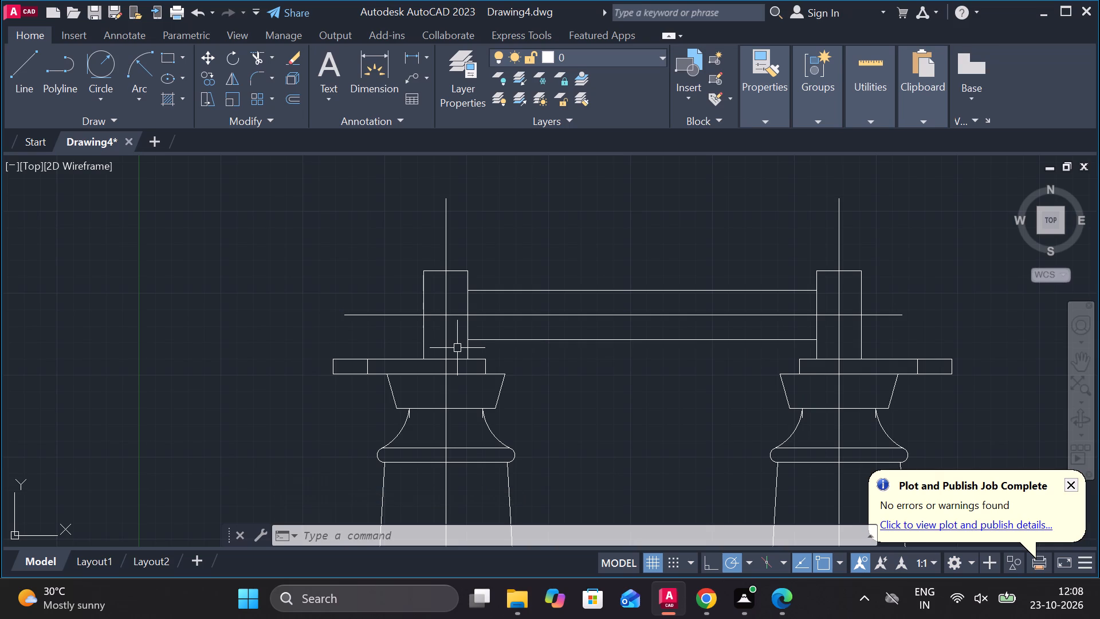
Stretch the upper end of the short vertical line in the base strip straight up above the columns, to about 344 long.
scroll(580, 385, down, 2)
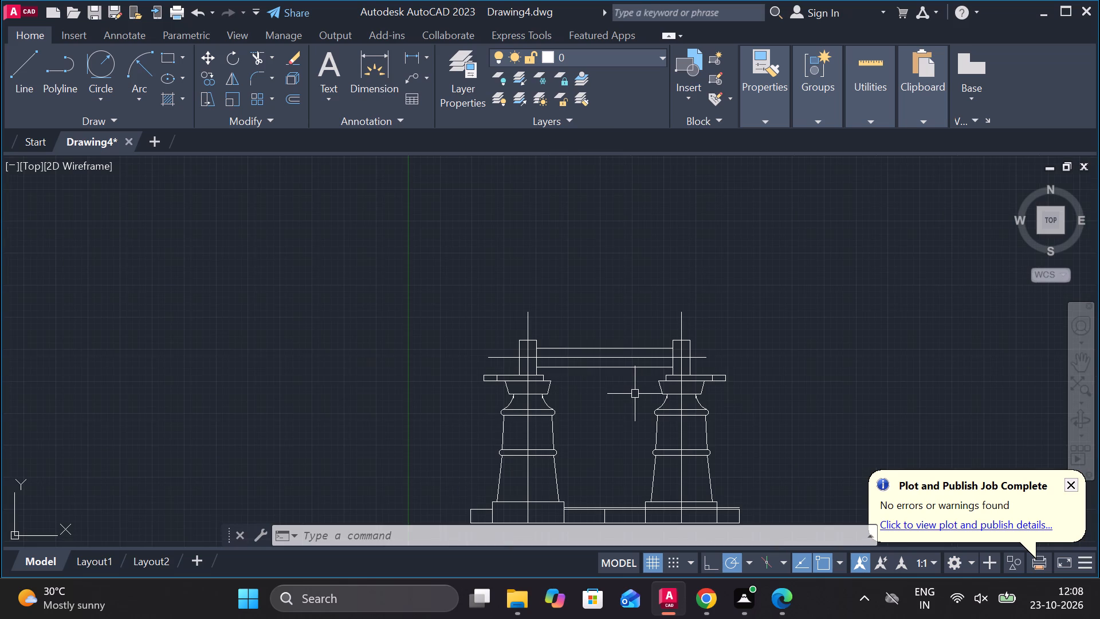
middle_drag(617, 417, 607, 345)
scroll(612, 405, up, 2)
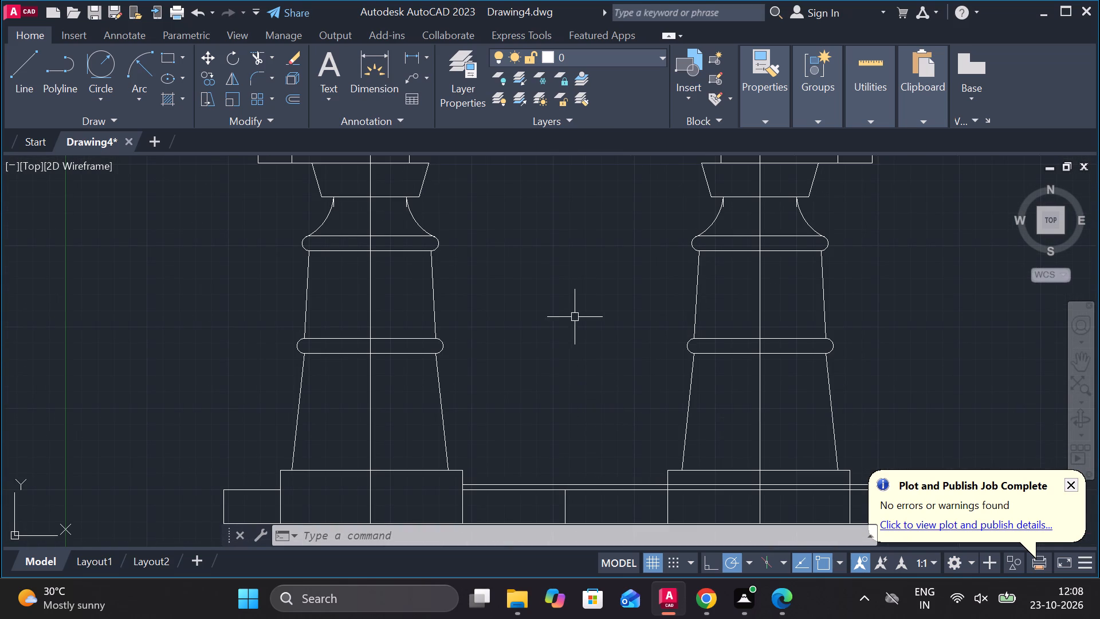
double_click(565, 504)
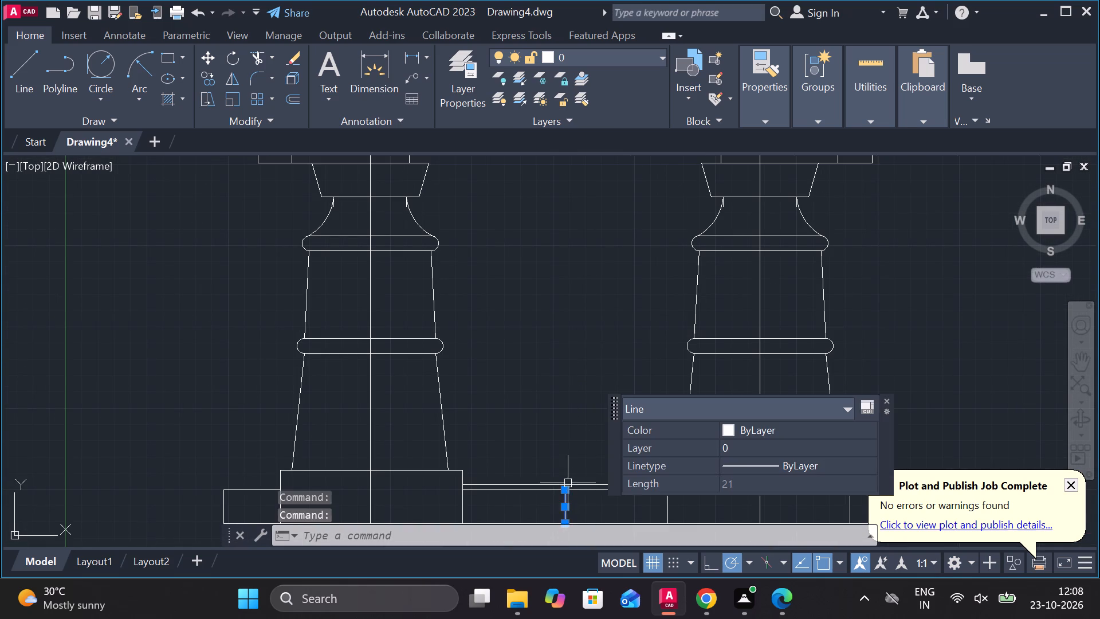
click(568, 492)
scroll(565, 414, down, 1)
middle_drag(569, 440, 567, 489)
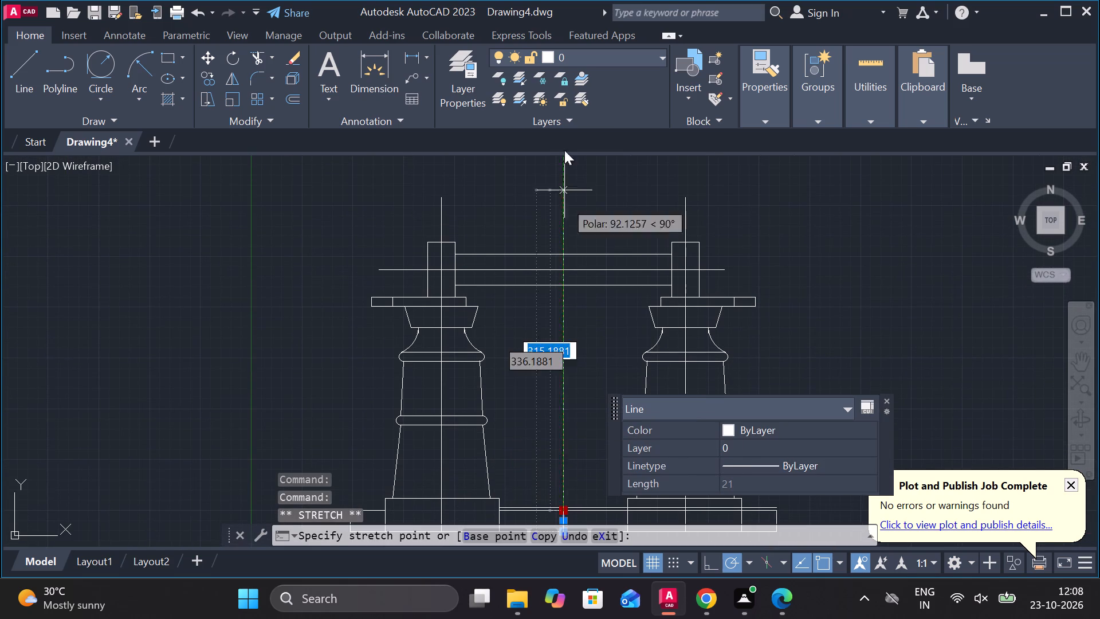
click(567, 182)
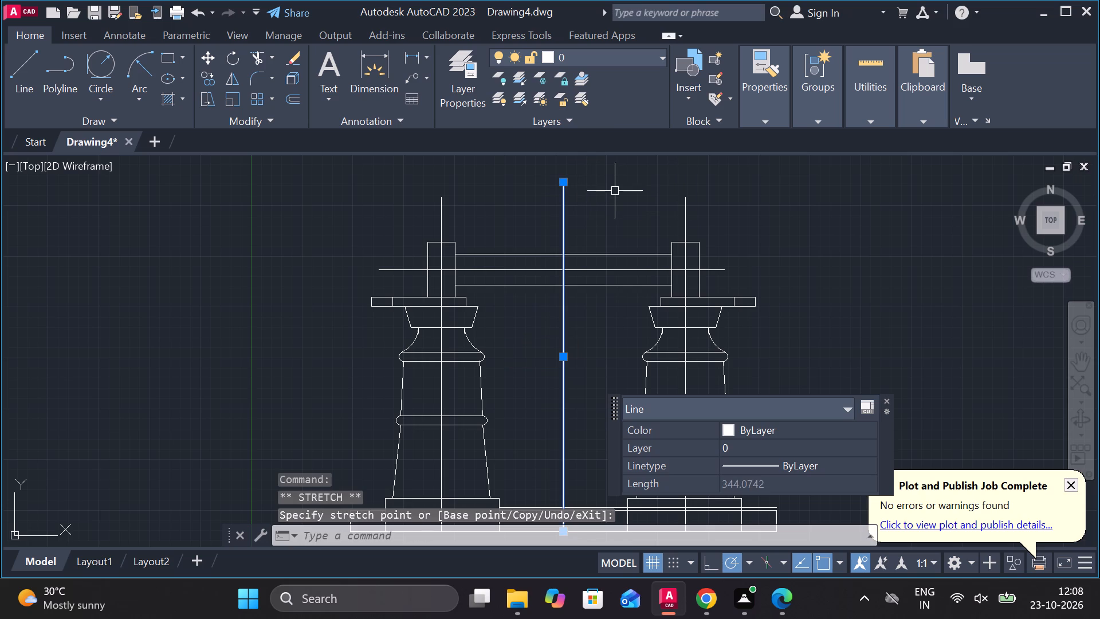
key(Escape)
Draw a line from the central vertical line's top end 150 to the left, continuing about 100 straight down beside the left upright rectangle.
key(l)
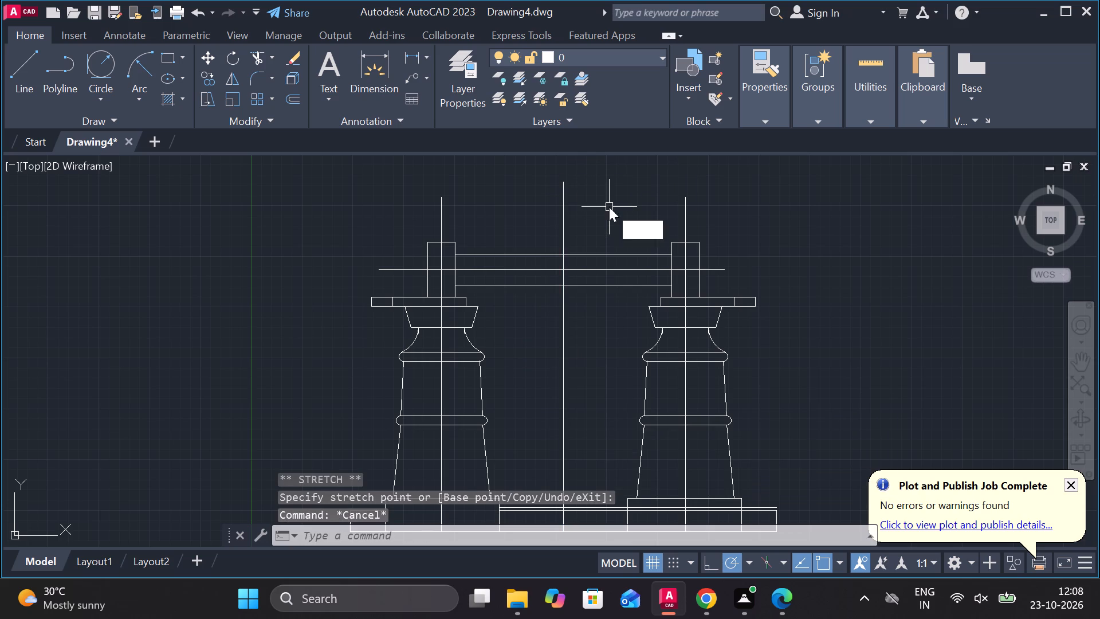
key(Return)
click(565, 186)
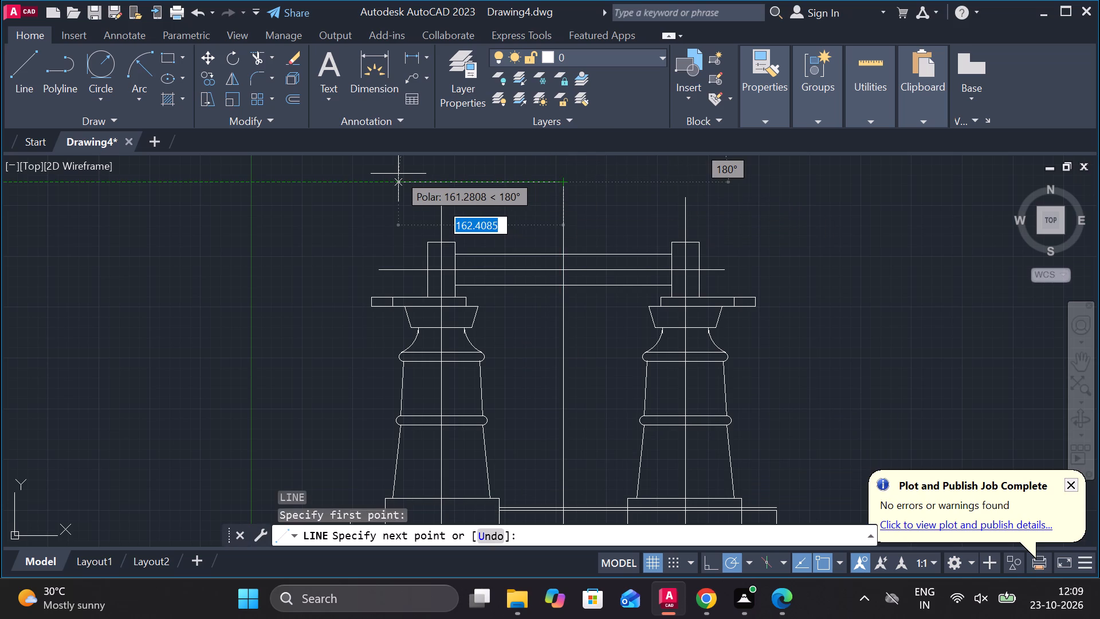
key(1)
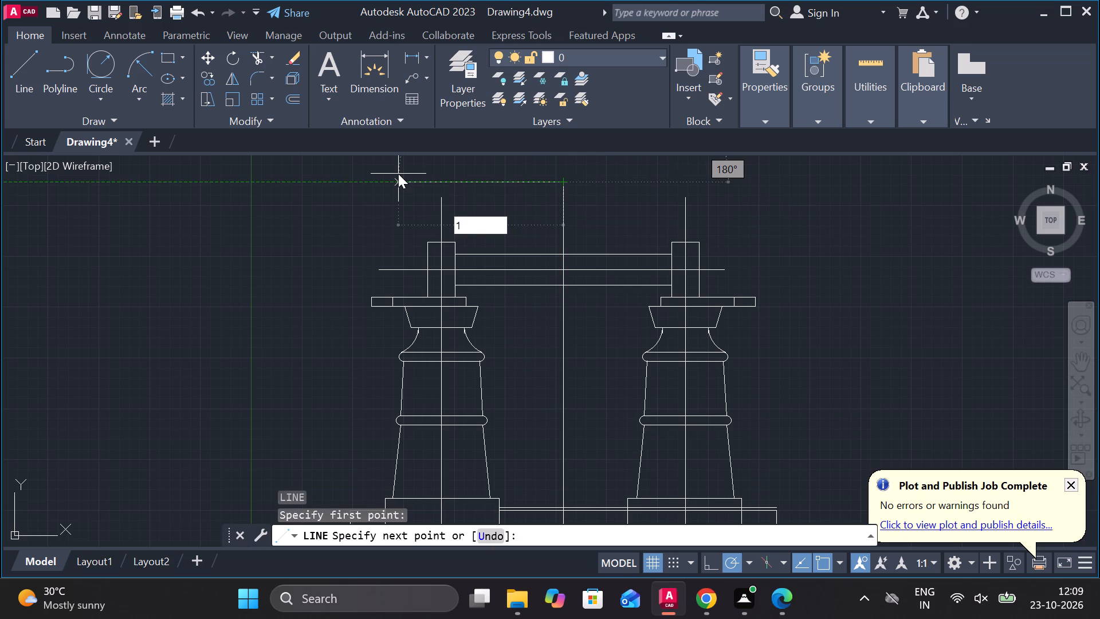
text(50)
key(Return)
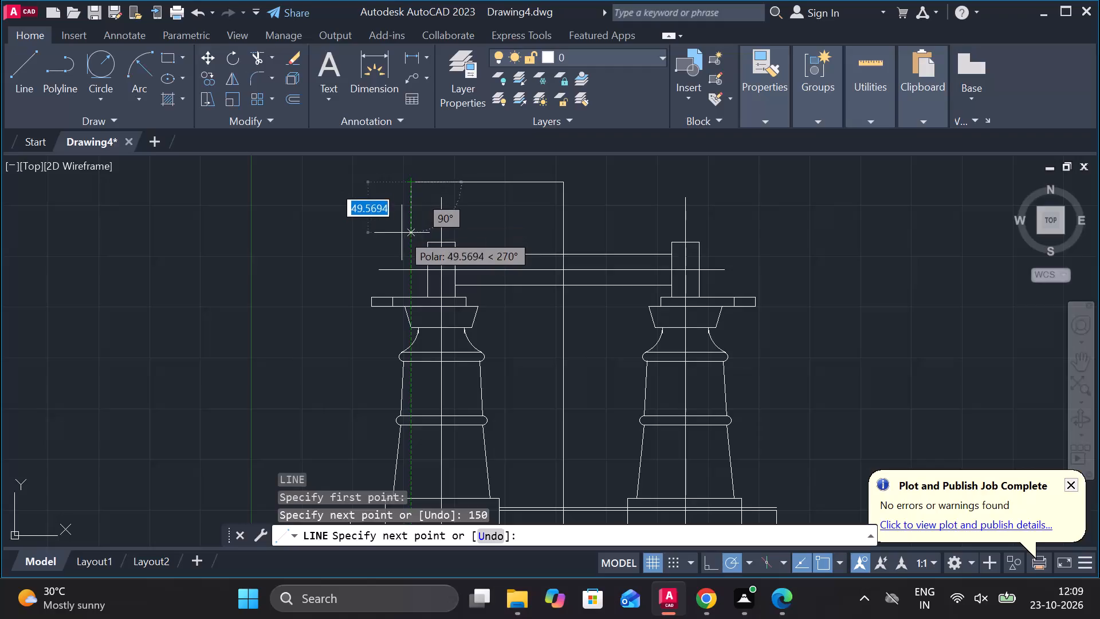
scroll(402, 254, up, 2)
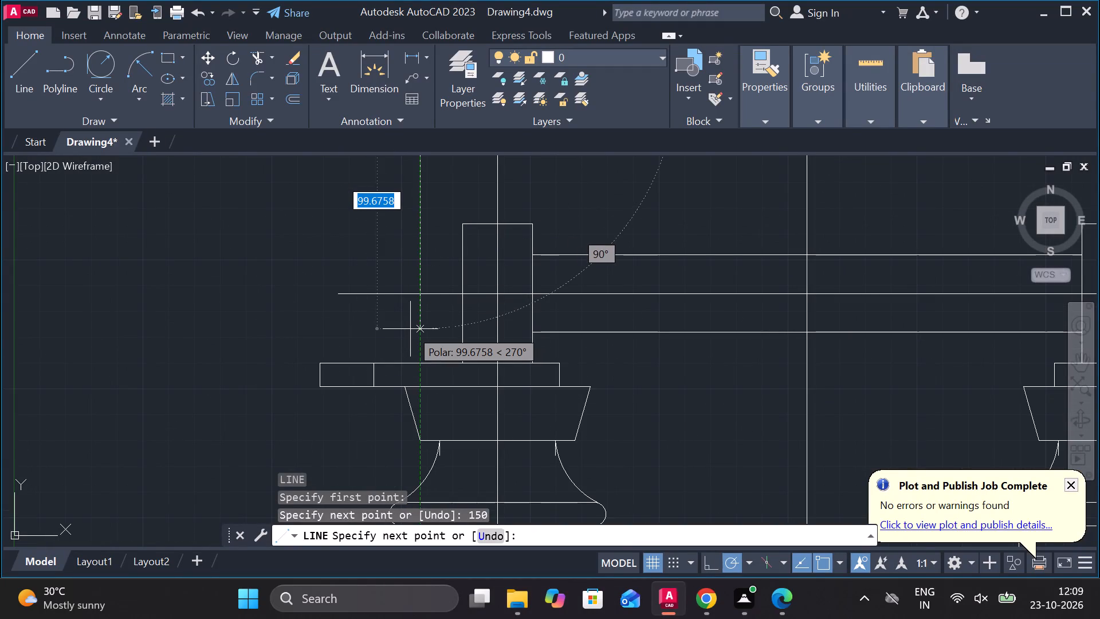
scroll(410, 329, down, 1)
click(410, 329)
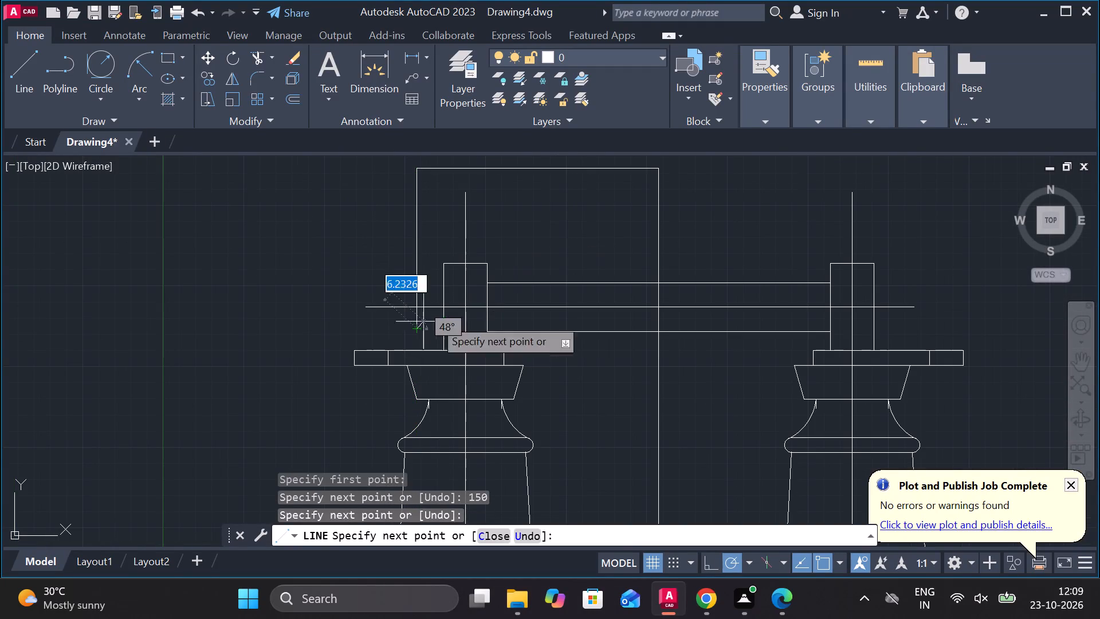
key(Escape)
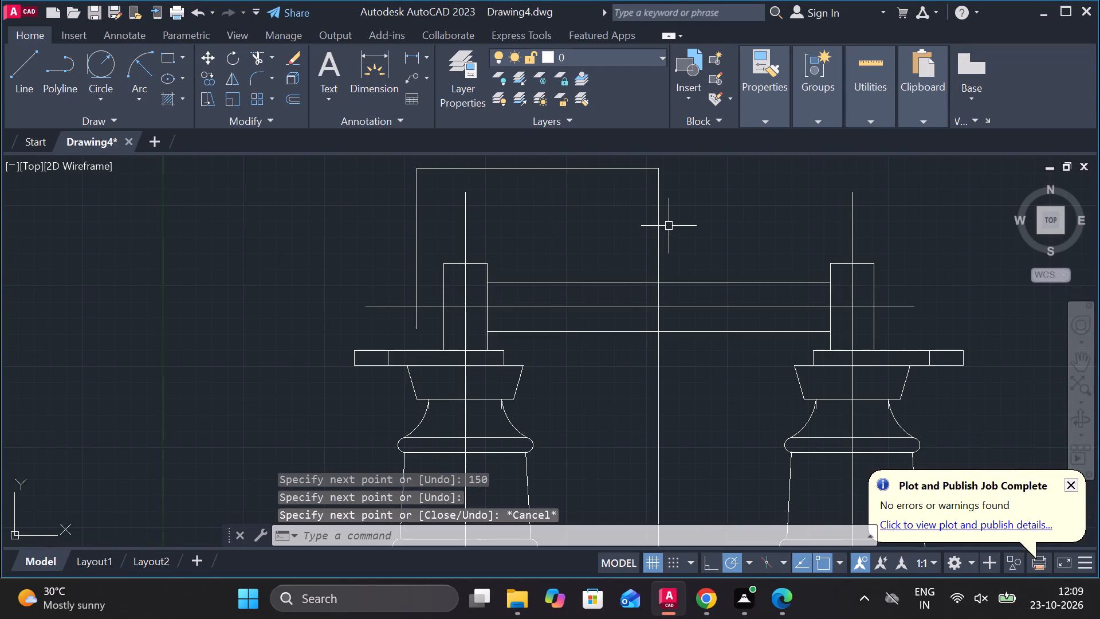
Stretch the lower end of the new left vertical line down to the top edge of the left column's cap plate.
click(416, 294)
click(414, 327)
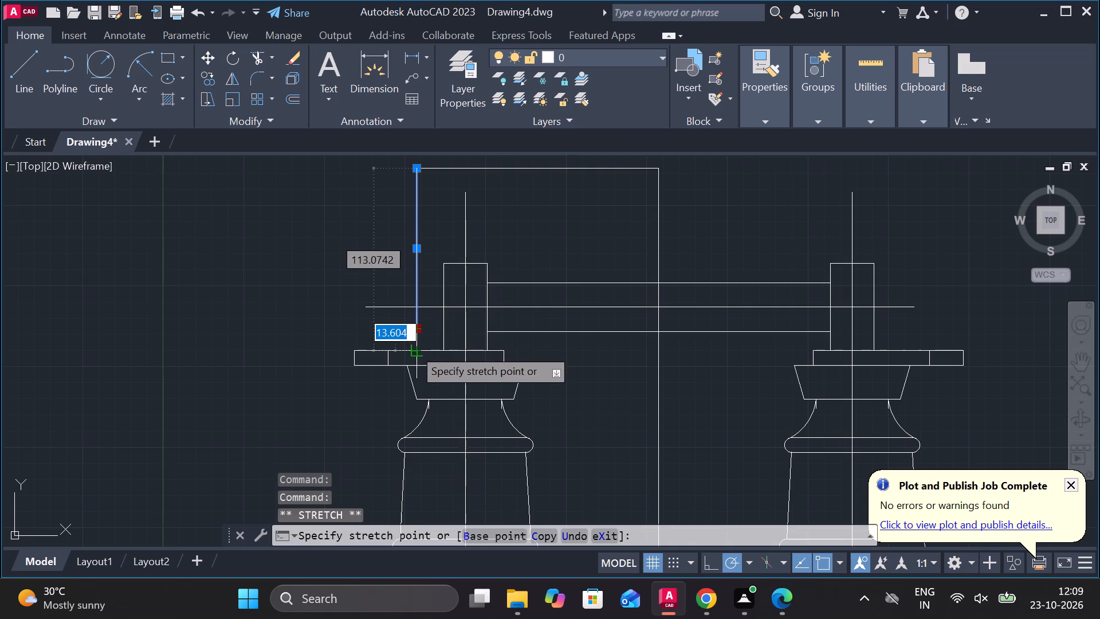
click(413, 348)
key(Escape)
Erase the 150-long horizontal construction line above the columns.
click(661, 214)
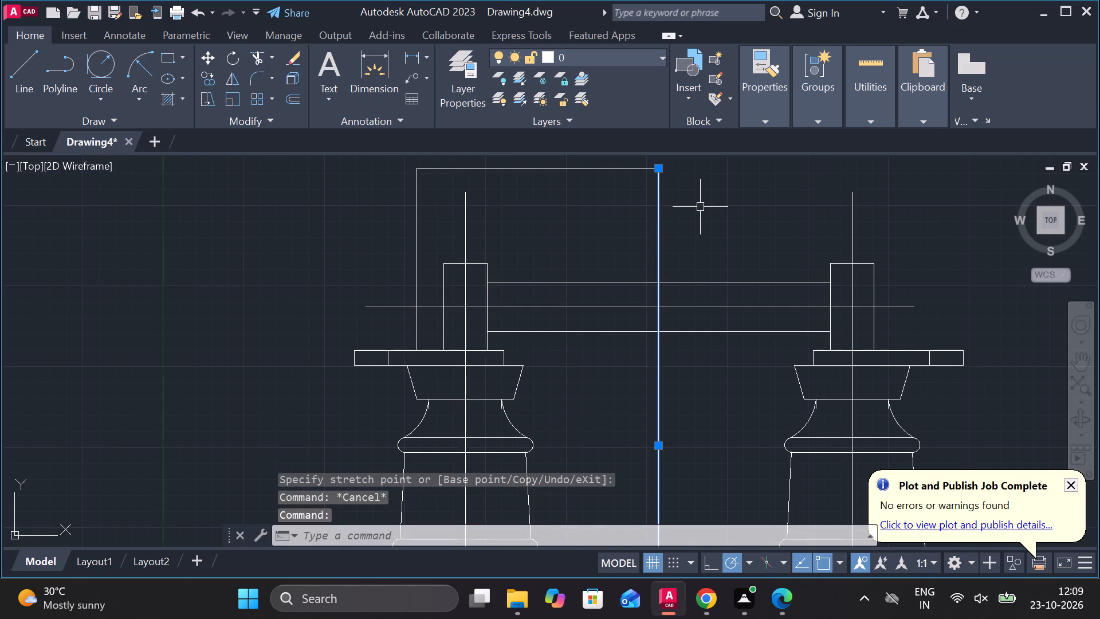
key(Escape)
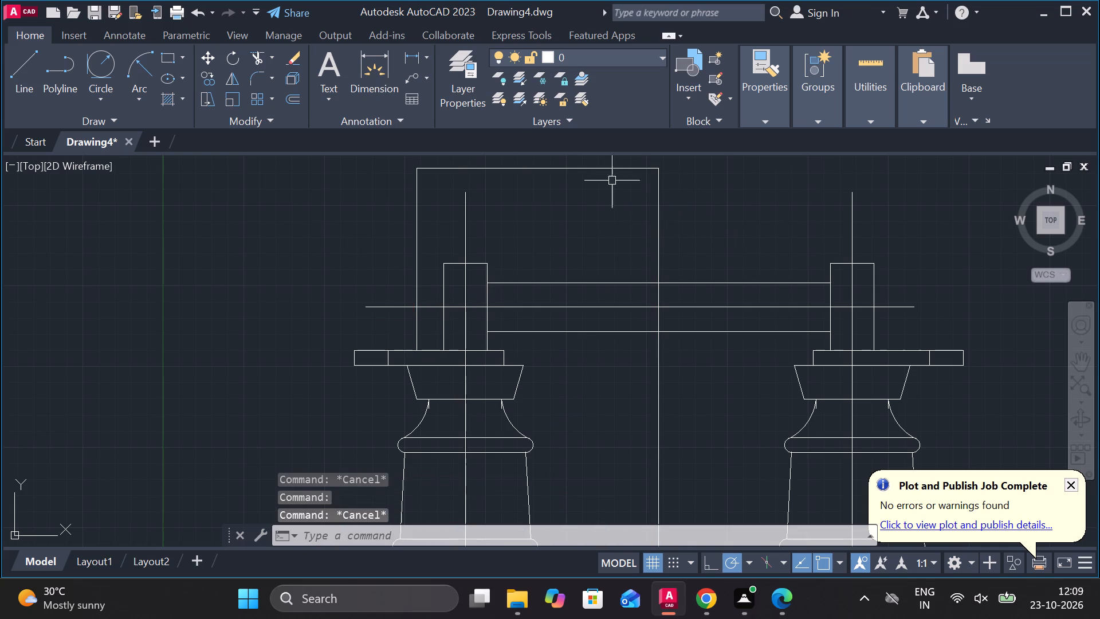
click(601, 169)
key(e)
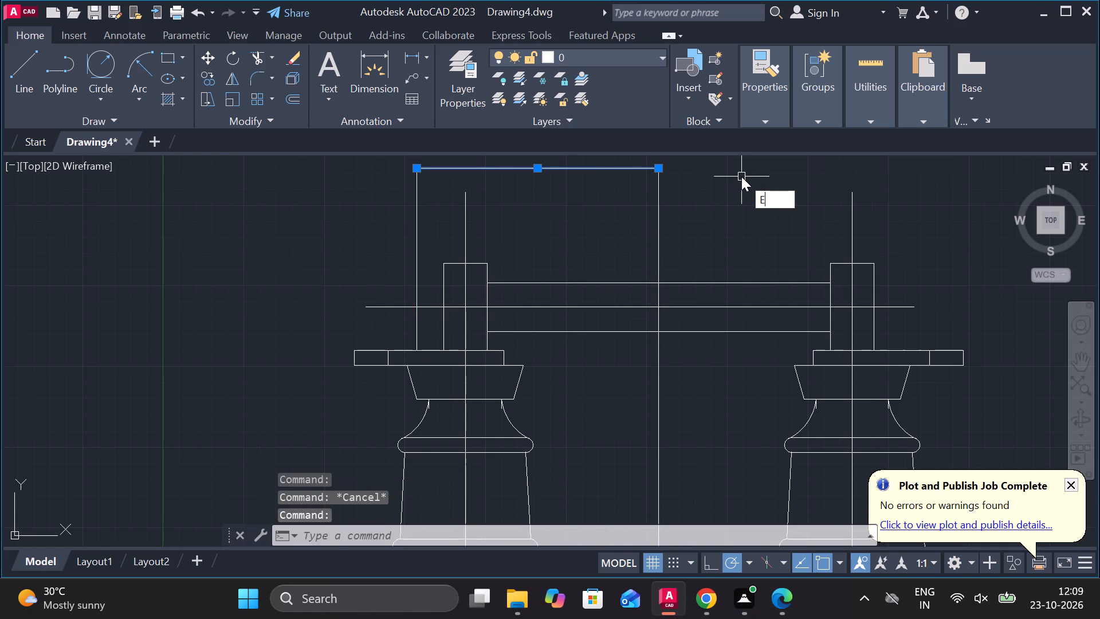
click(800, 216)
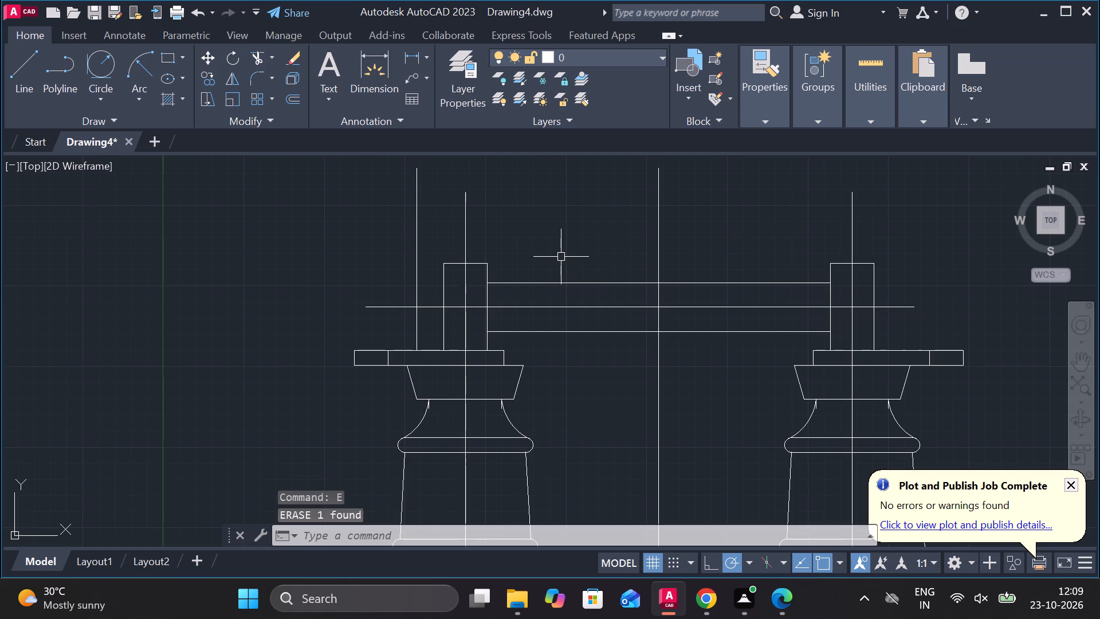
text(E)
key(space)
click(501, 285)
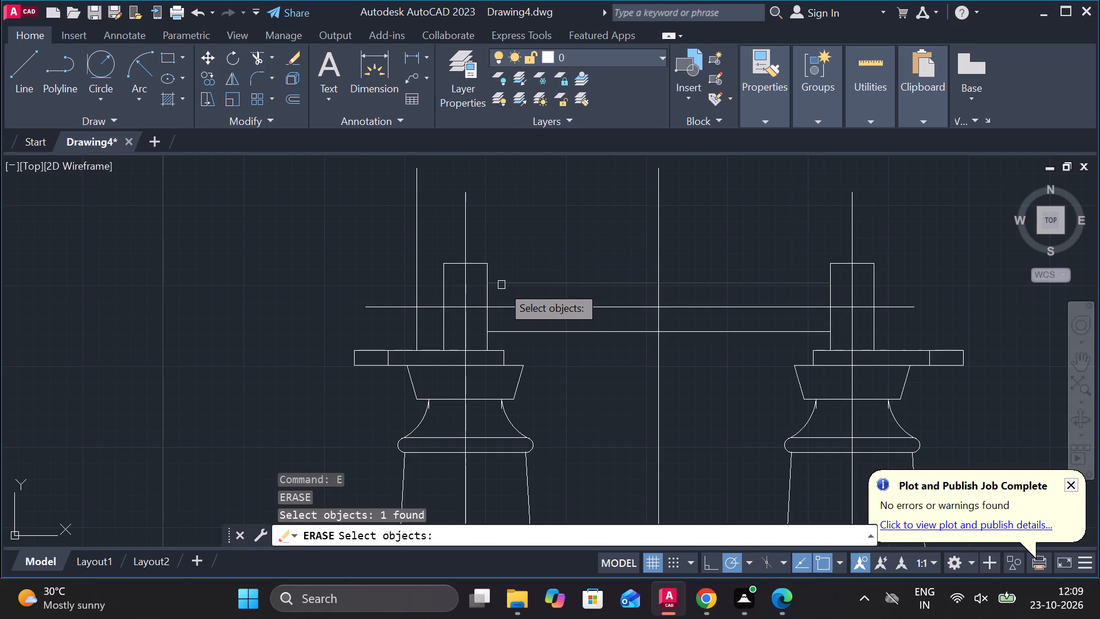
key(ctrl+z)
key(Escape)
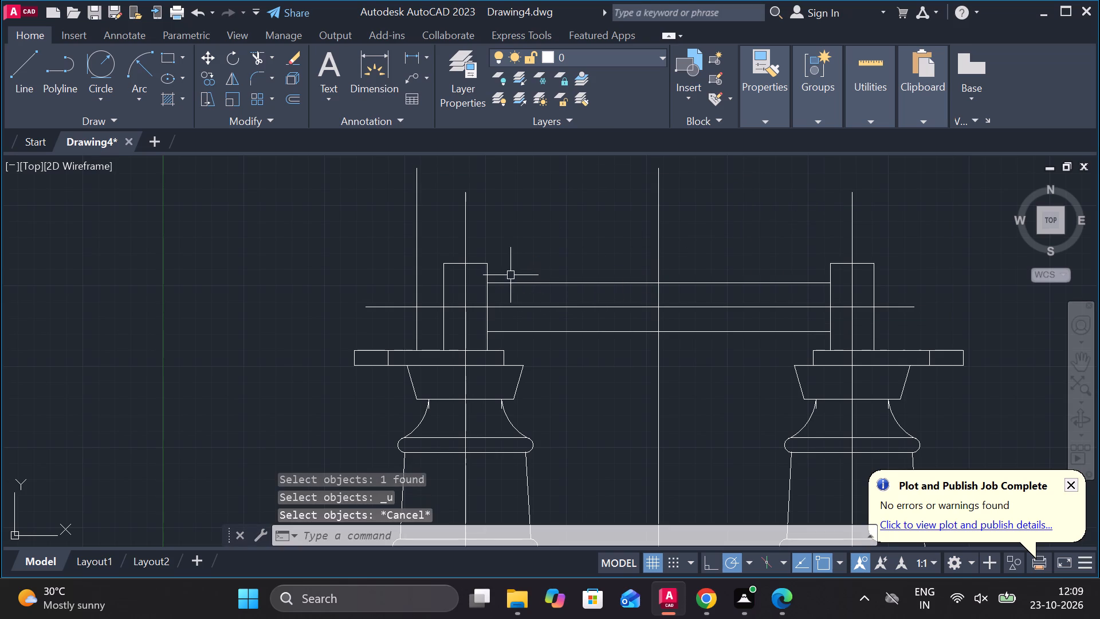
Draw a horizontal line from the left upright rectangle's outer edge, level with the shaft's top line, leftward past the new vertical line.
key(l)
key(Return)
scroll(442, 309, up, 2)
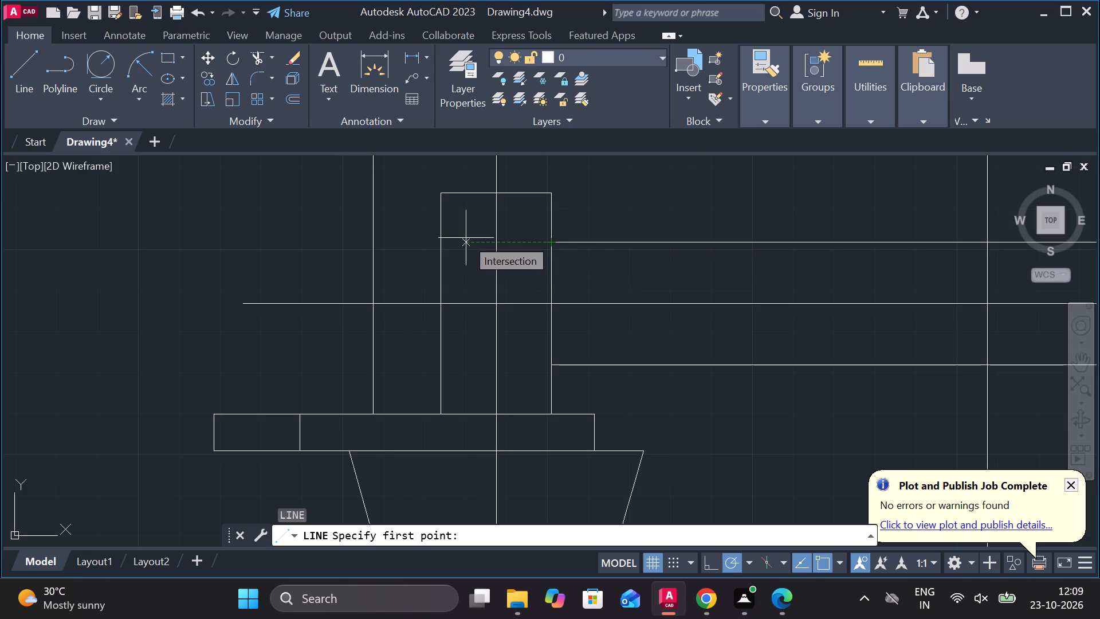
click(445, 237)
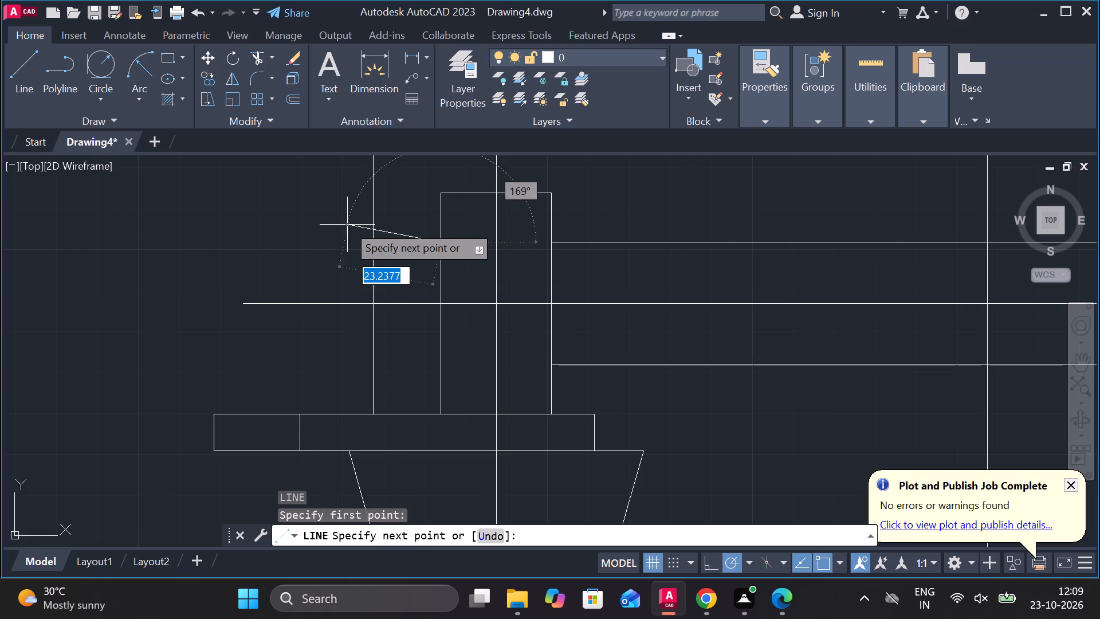
middle_drag(396, 246, 408, 249)
scroll(357, 217, down, 1)
middle_drag(363, 232, 514, 248)
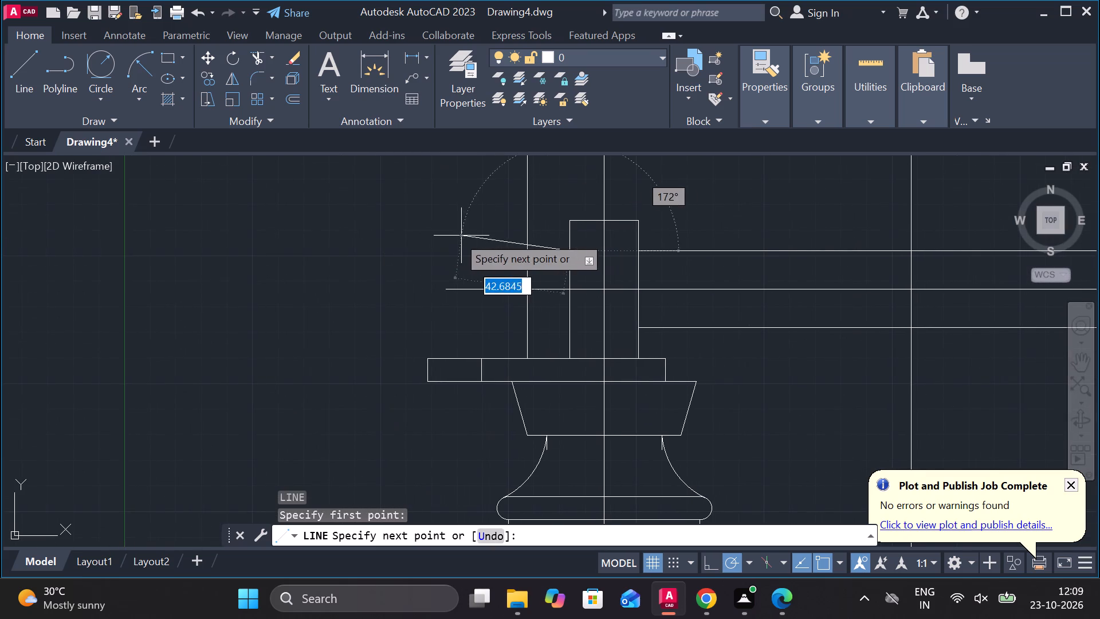
click(448, 247)
key(Escape)
Draw a horizontal line from the new vertical line to the left upright rectangle's outer edge, level with the shaft's bottom line.
key(l)
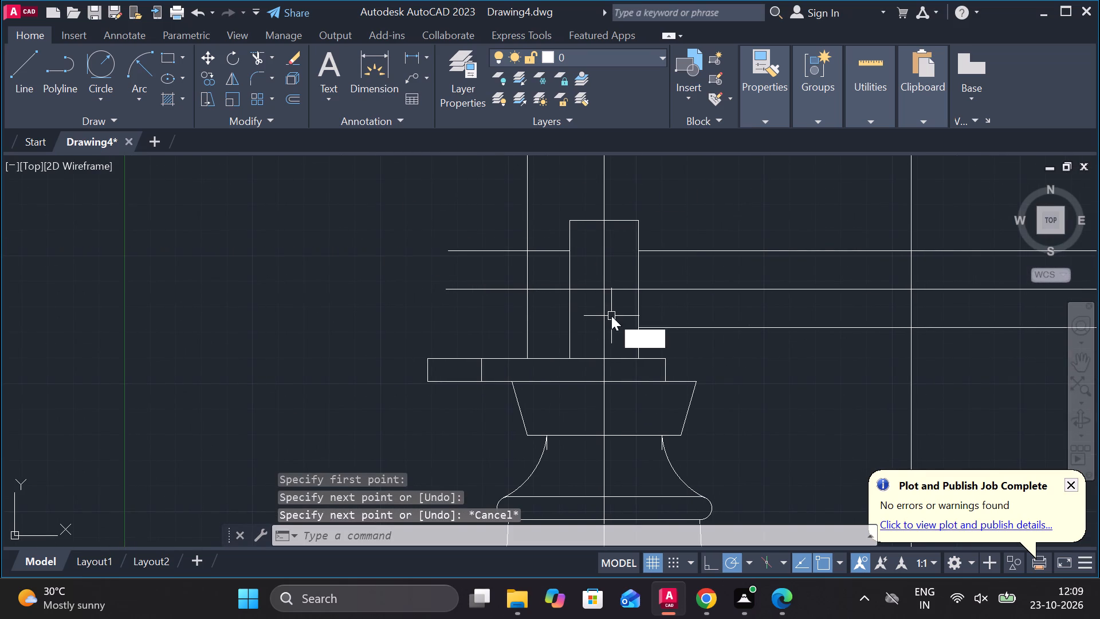
key(Return)
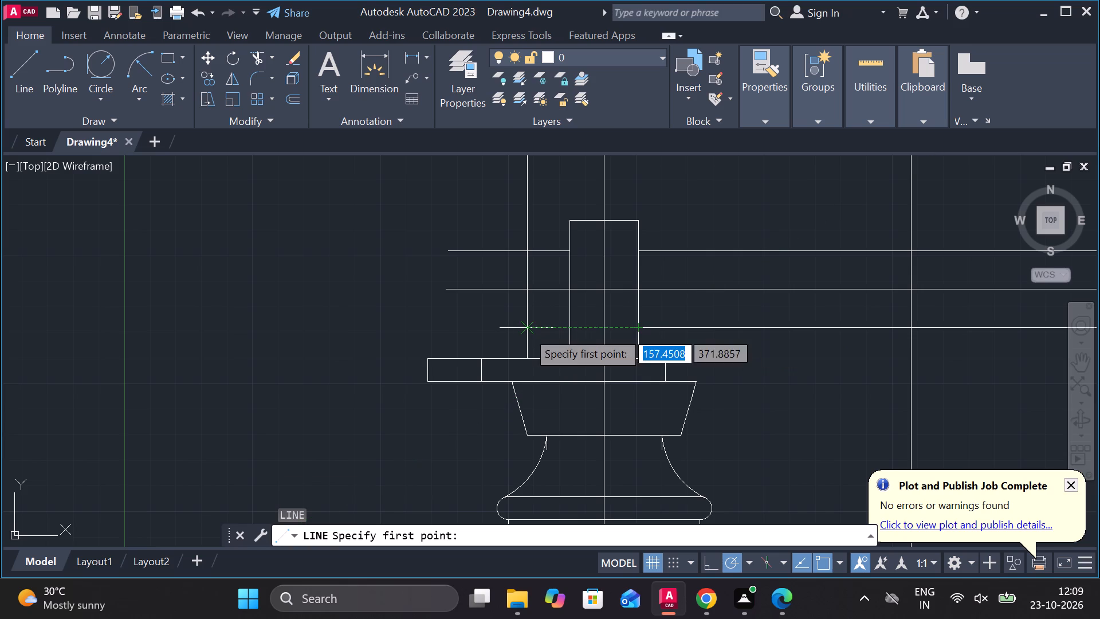
click(527, 331)
click(567, 331)
key(Escape)
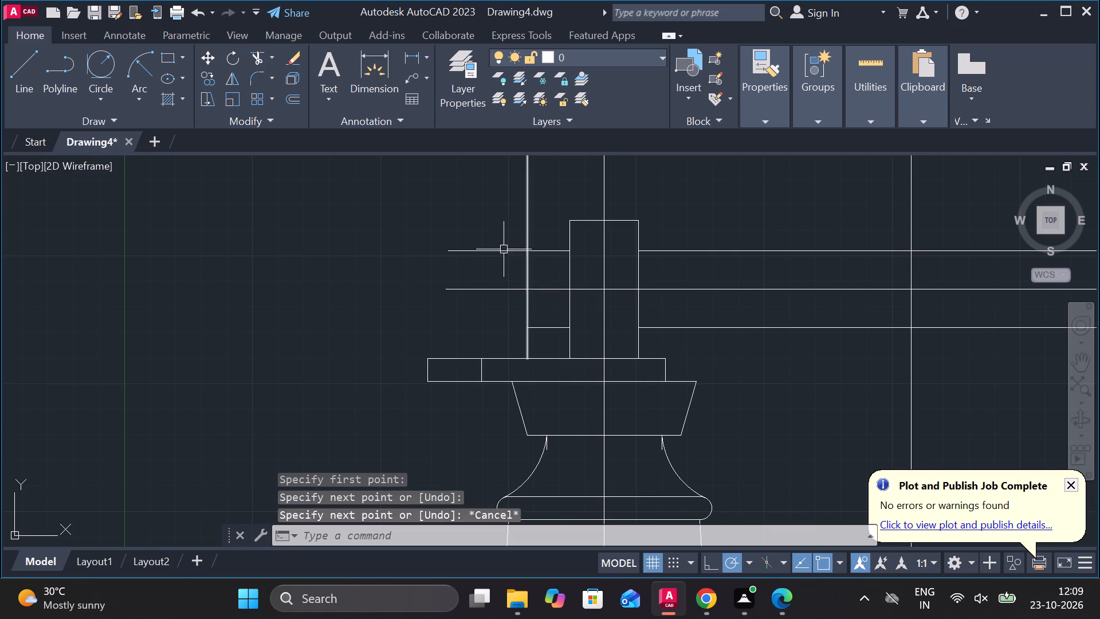
Trim the top shaft line's overhang past the left end line, and that end line's portions above and below the shaft.
text(TR)
key(space)
drag(482, 212, 489, 264)
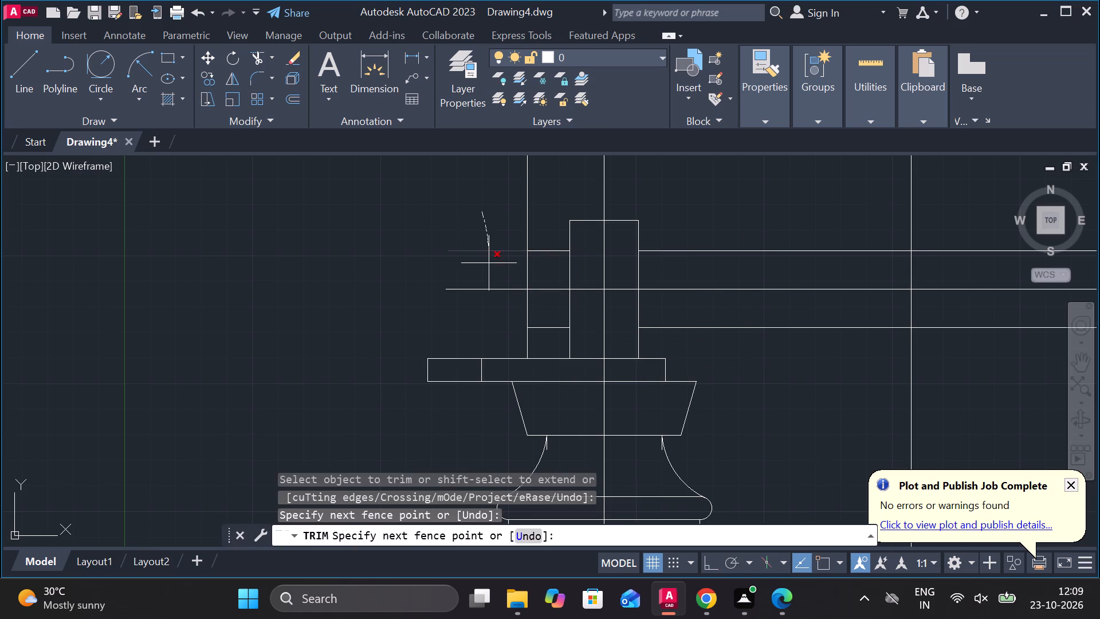
drag(489, 264, 489, 264)
scroll(566, 196, down, 2)
middle_drag(623, 247, 615, 280)
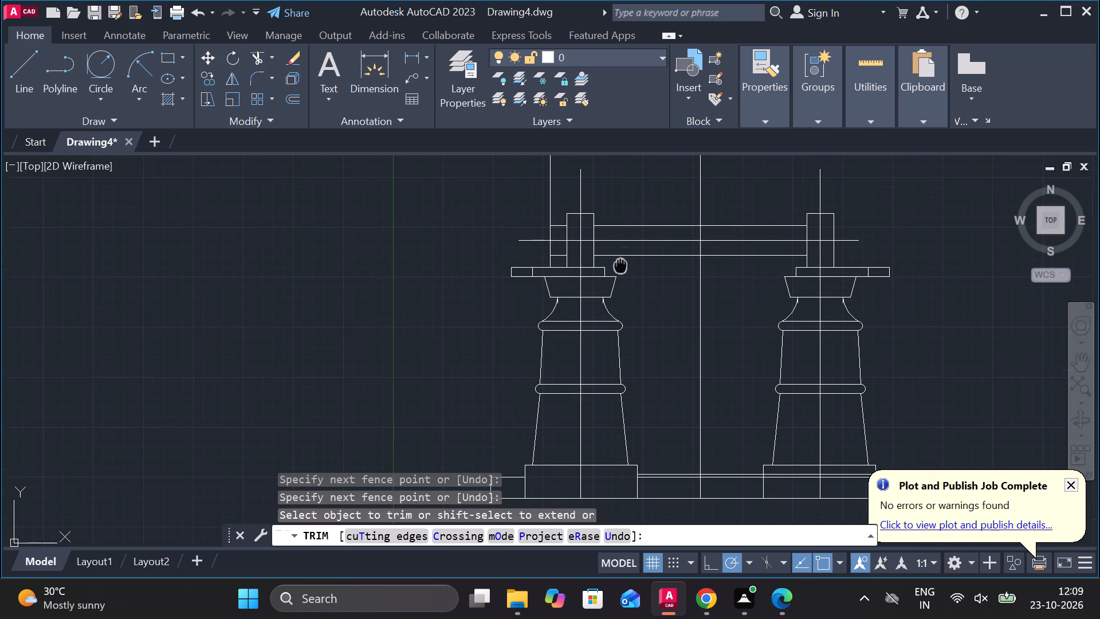
middle_drag(615, 280, 610, 292)
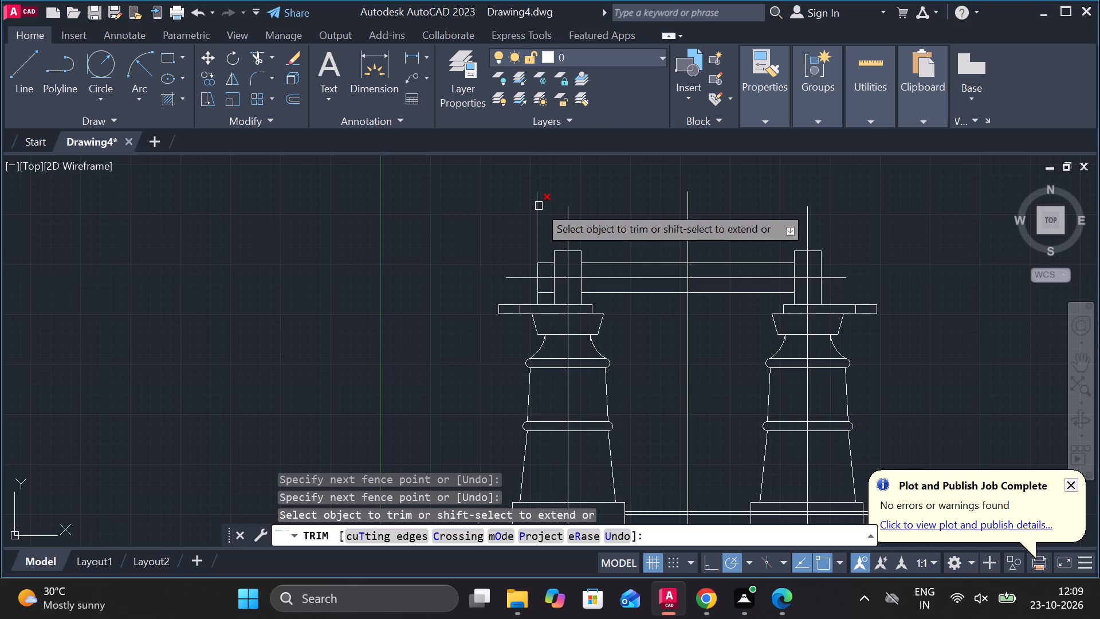
click(539, 206)
scroll(524, 291, up, 3)
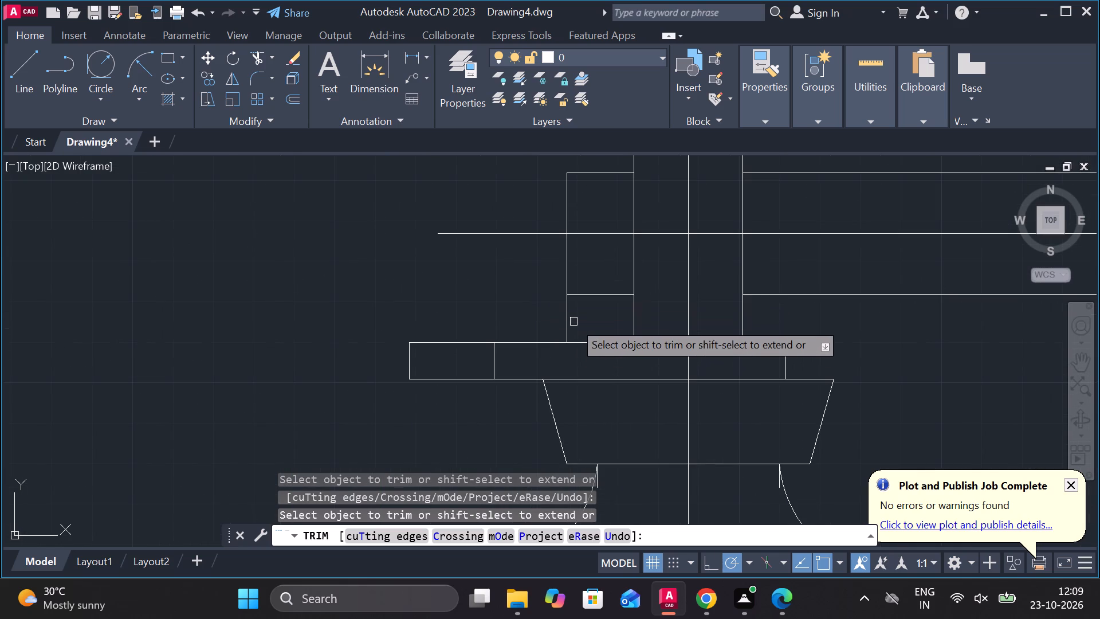
click(570, 320)
scroll(563, 318, down, 2)
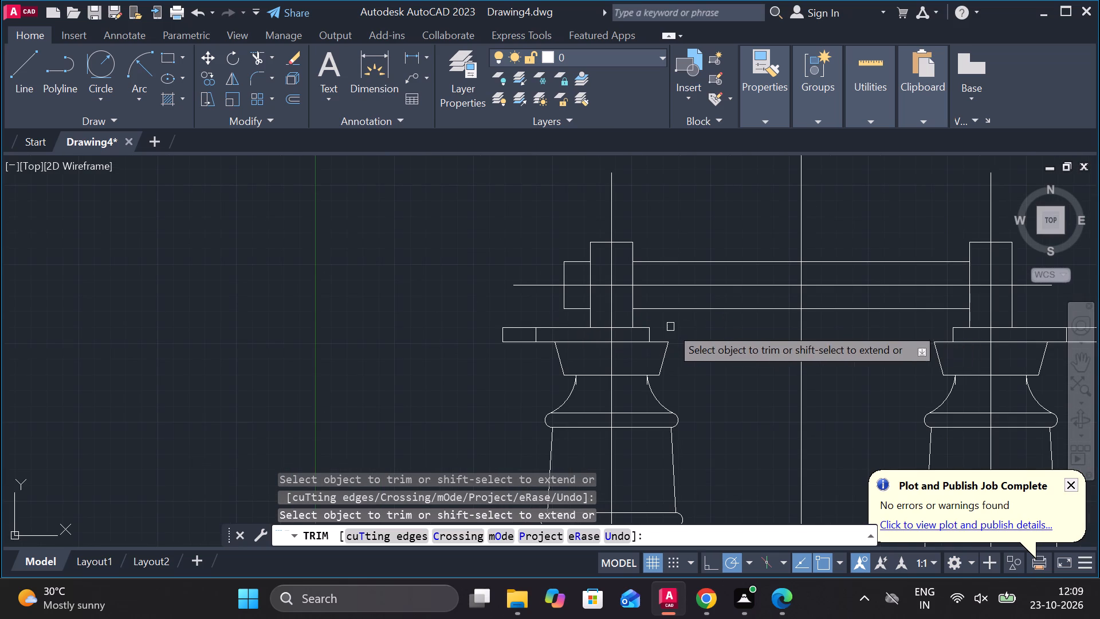
middle_drag(706, 348, 683, 348)
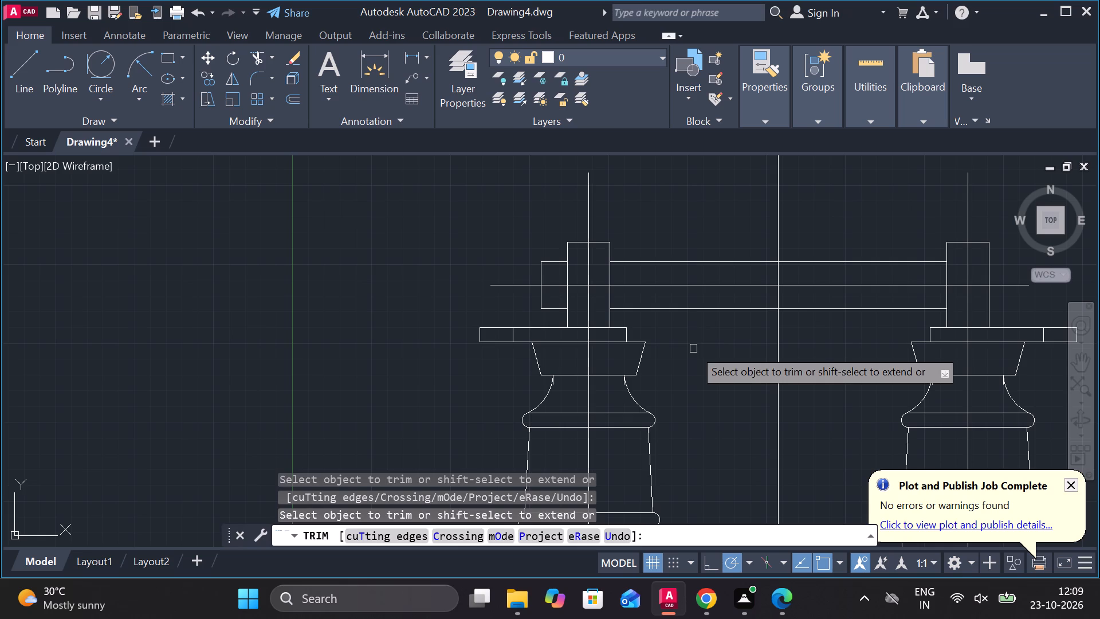
key(Escape)
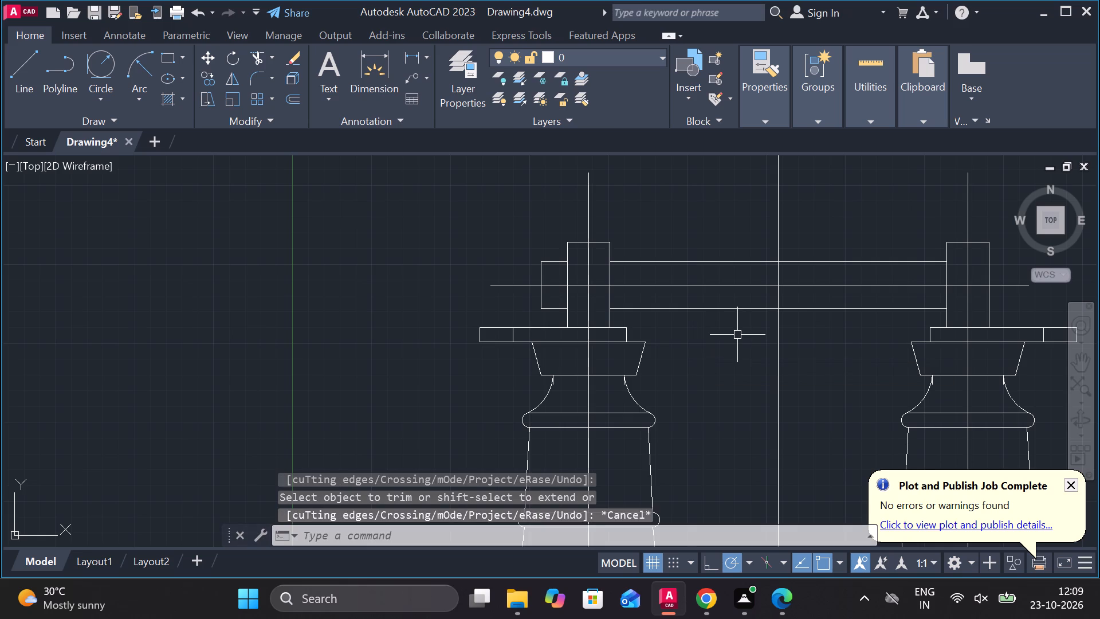
Erase the shaft's horizontal centre line.
click(714, 288)
text(E)
key(space)
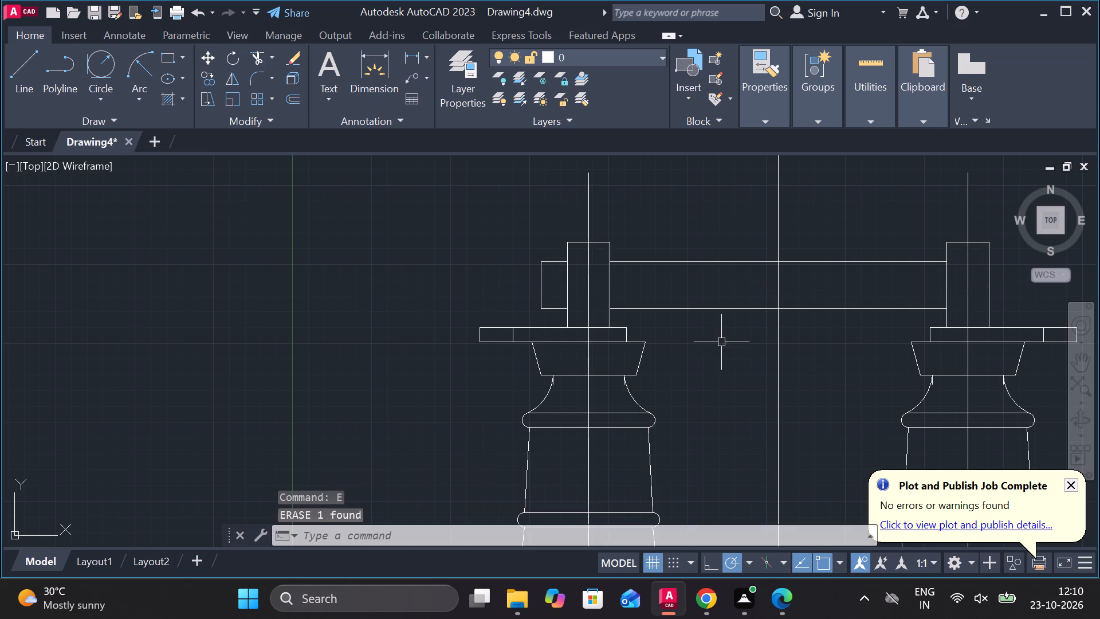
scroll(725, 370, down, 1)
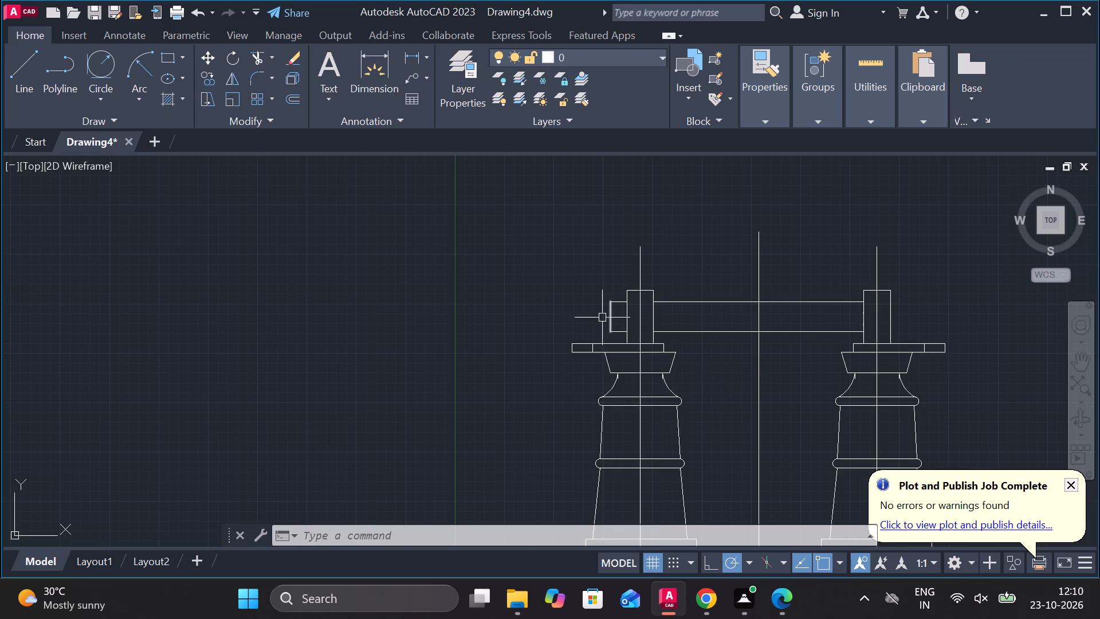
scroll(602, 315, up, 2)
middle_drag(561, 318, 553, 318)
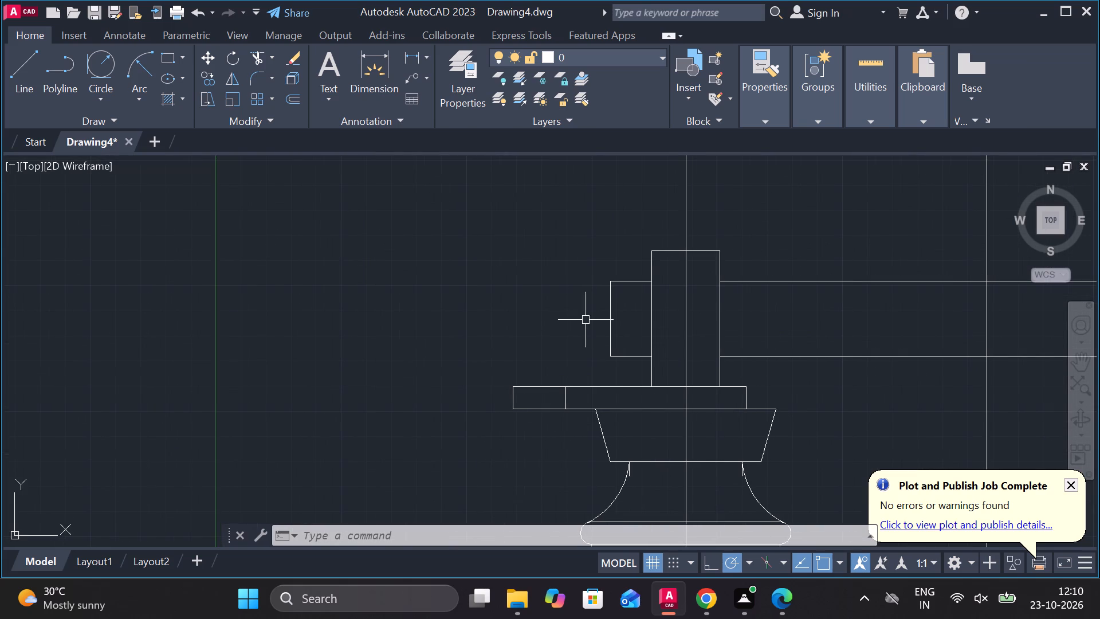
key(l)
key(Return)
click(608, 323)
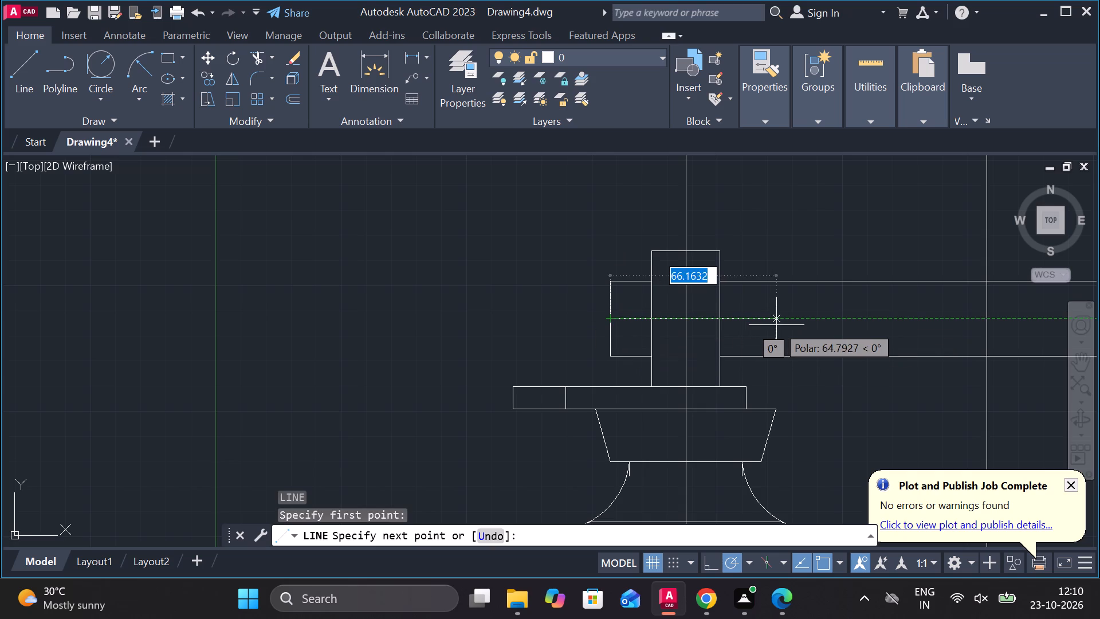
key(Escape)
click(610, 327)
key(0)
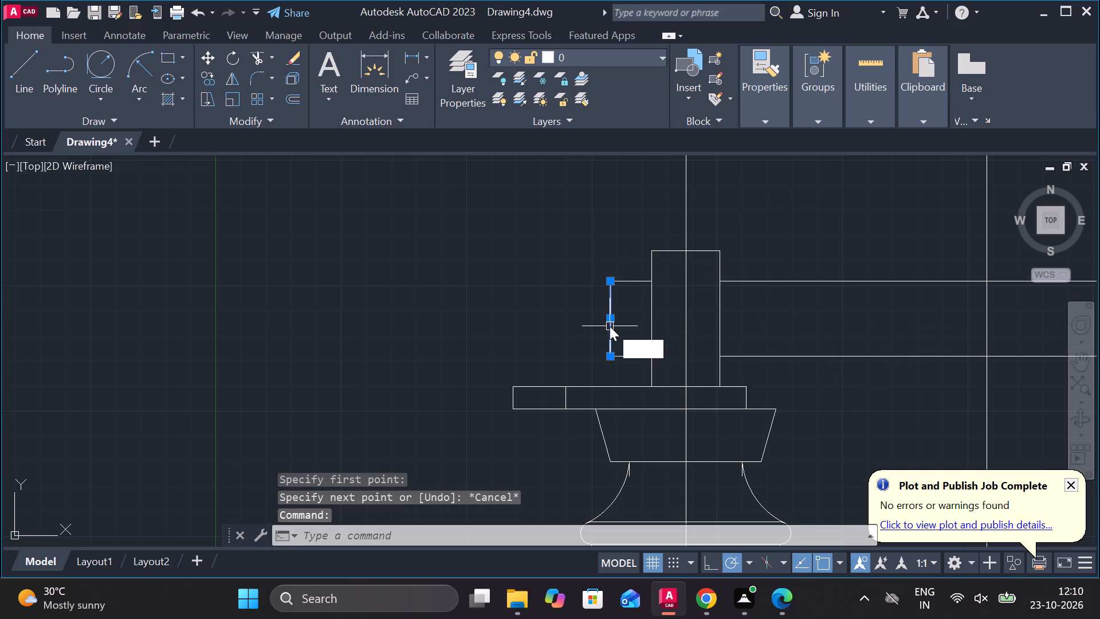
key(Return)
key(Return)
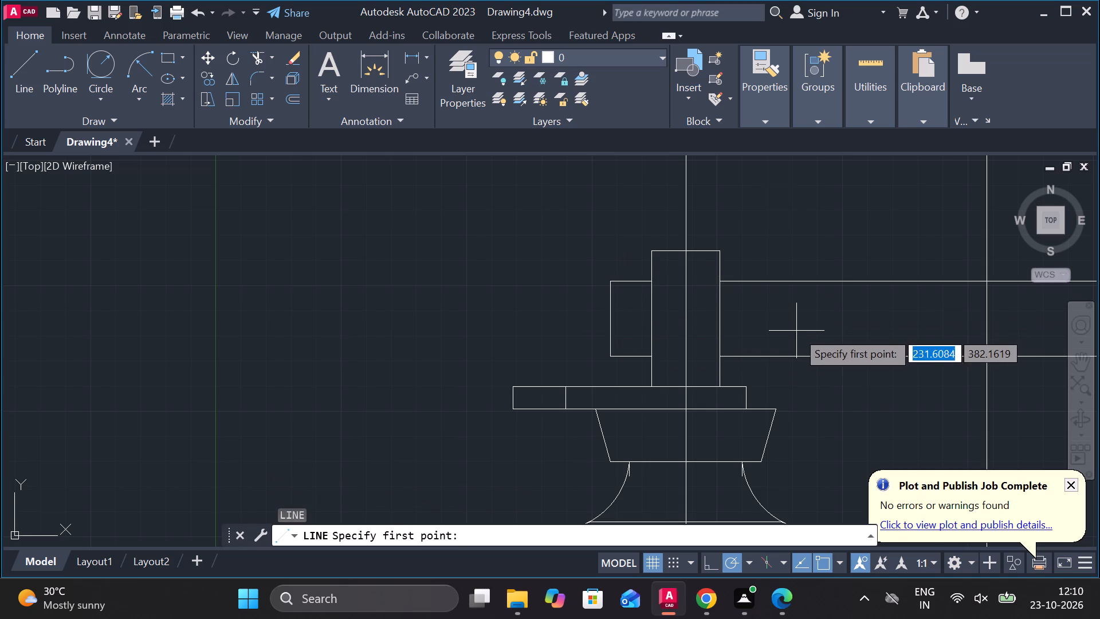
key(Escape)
Offset the shaft's left end line by 66 to the right, between the left upright and the central vertical line.
key(o)
key(Return)
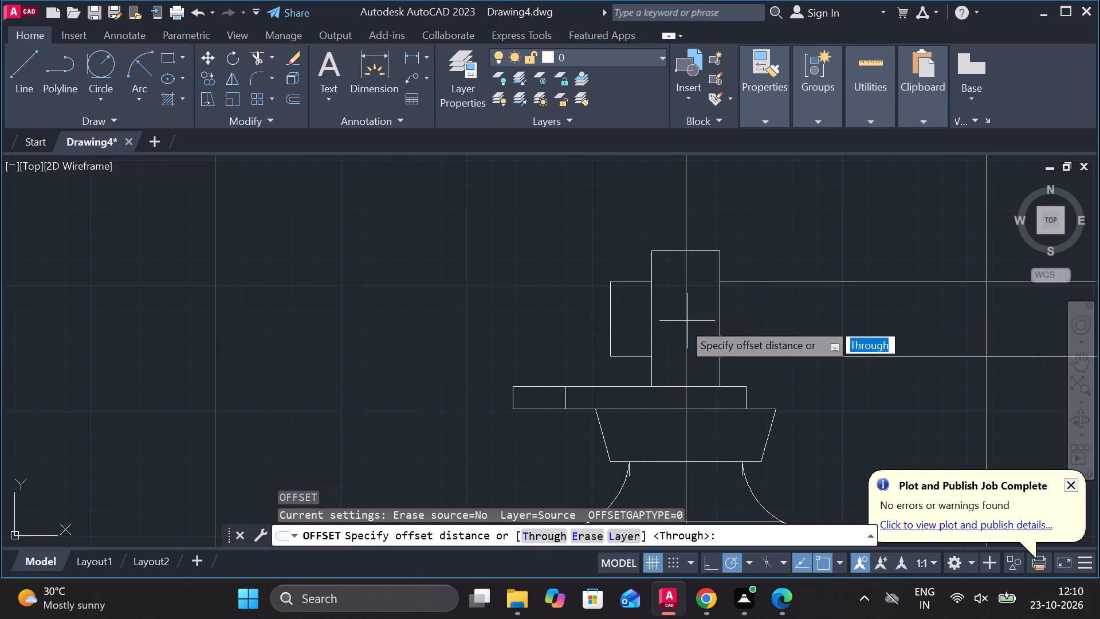
key(Return)
click(610, 319)
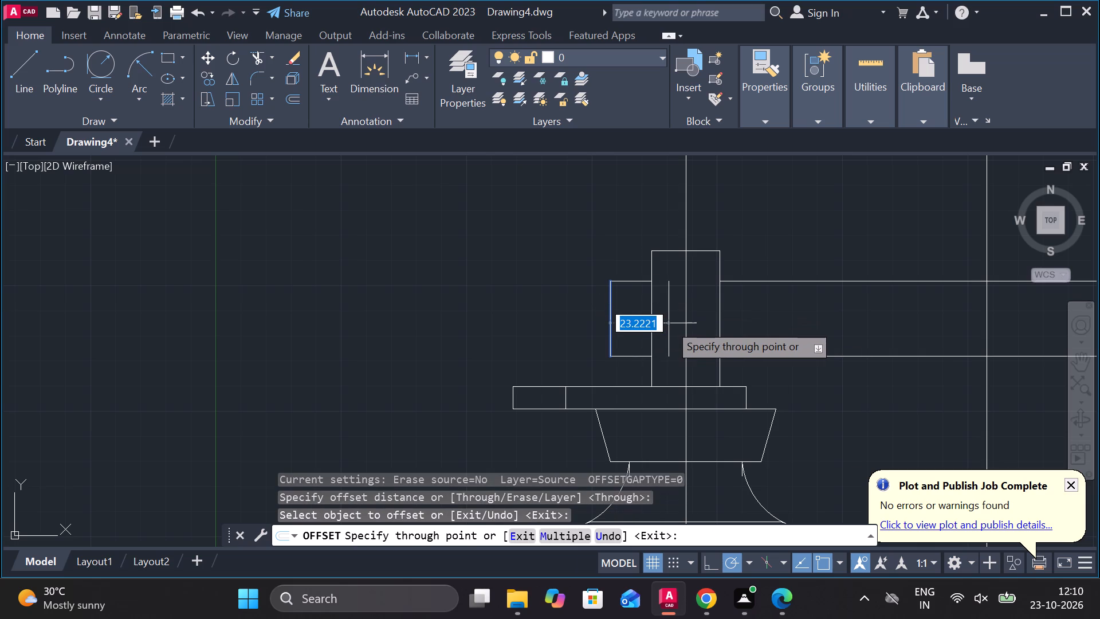
text(66)
key(Return)
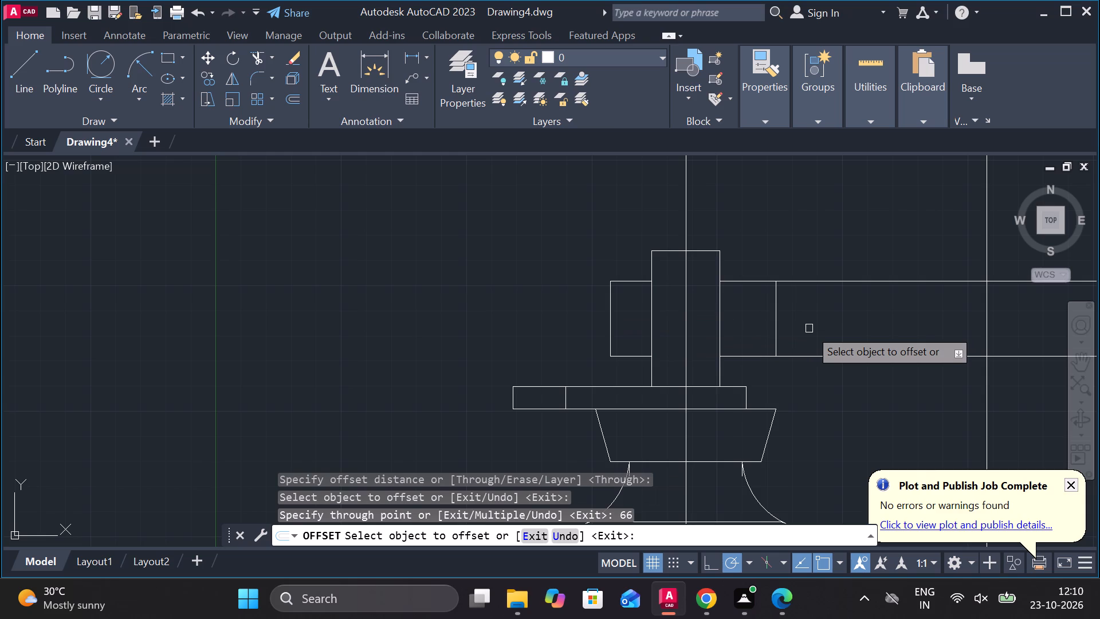
key(Escape)
Draw a horizontal line along the shaft's bottom line from the left upright's inner edge to the central vertical line.
key(l)
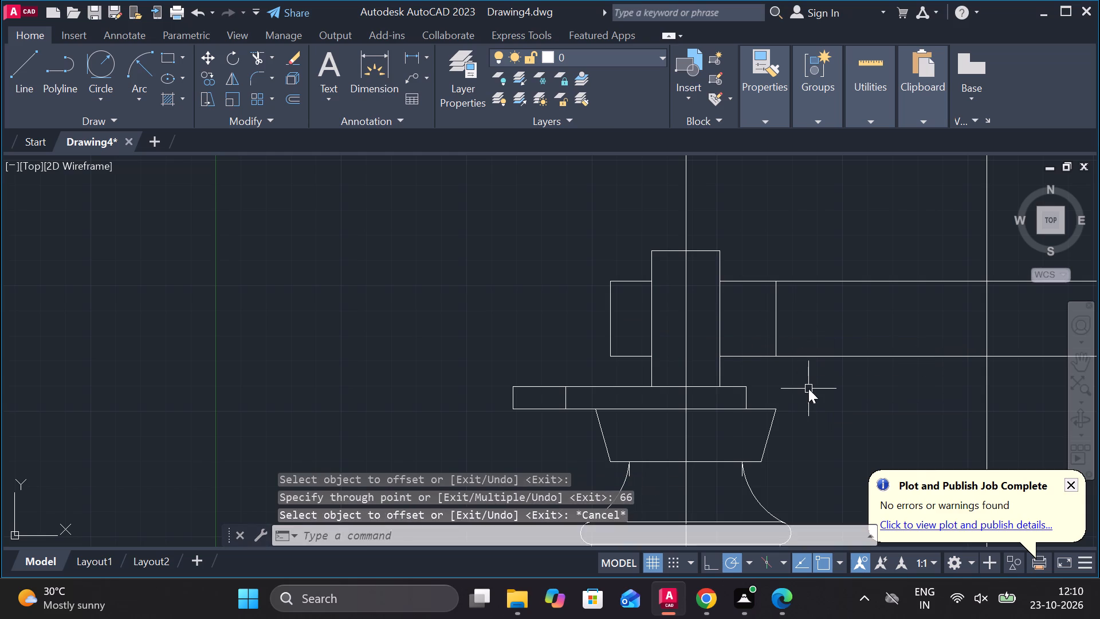
key(Return)
click(714, 356)
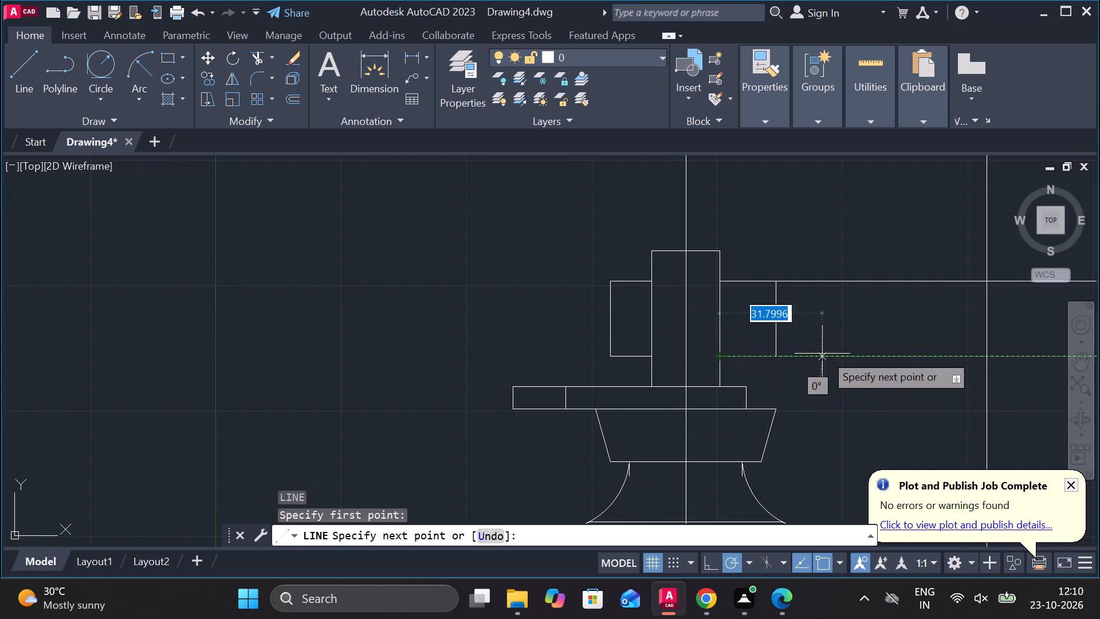
click(987, 356)
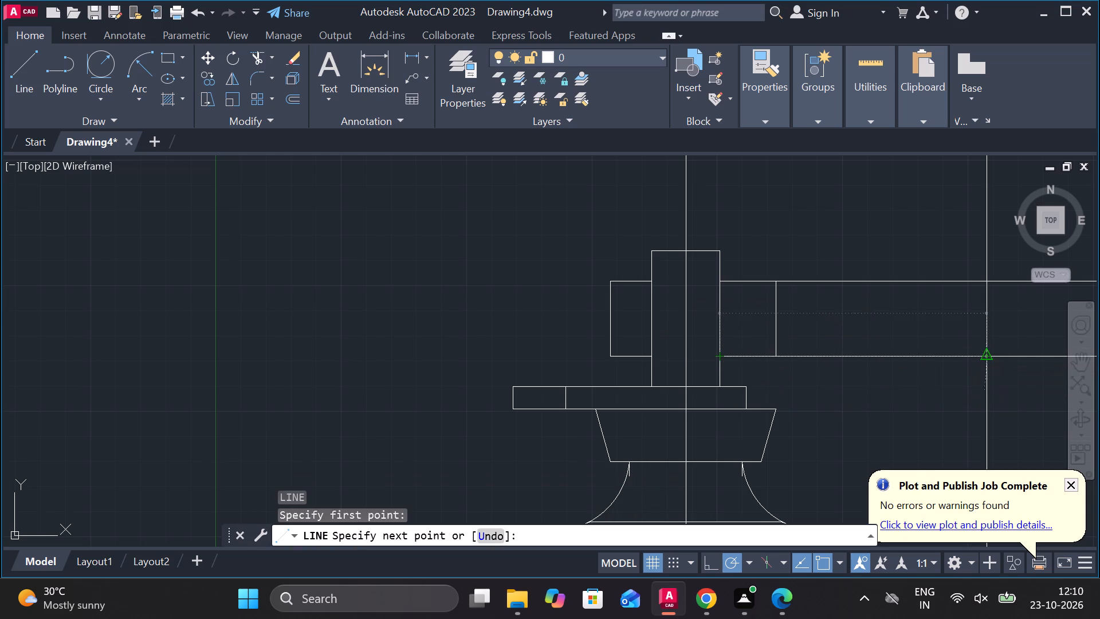
key(Escape)
Offset the new horizontal line along the shaft's bottom upward by 6.
click(850, 355)
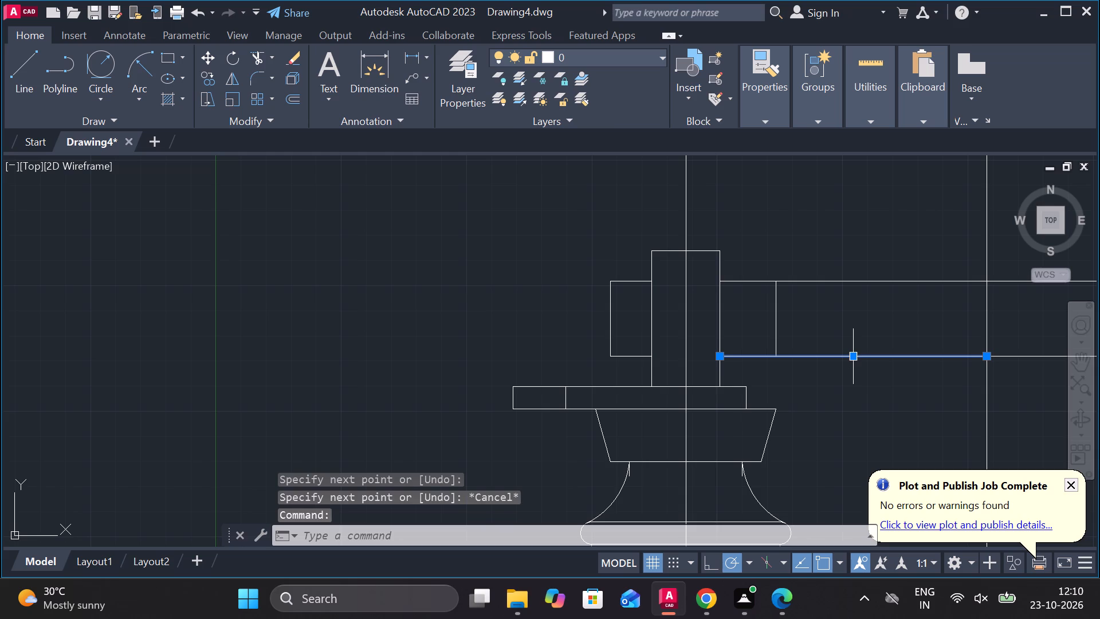
key(o)
key(Return)
key(Return)
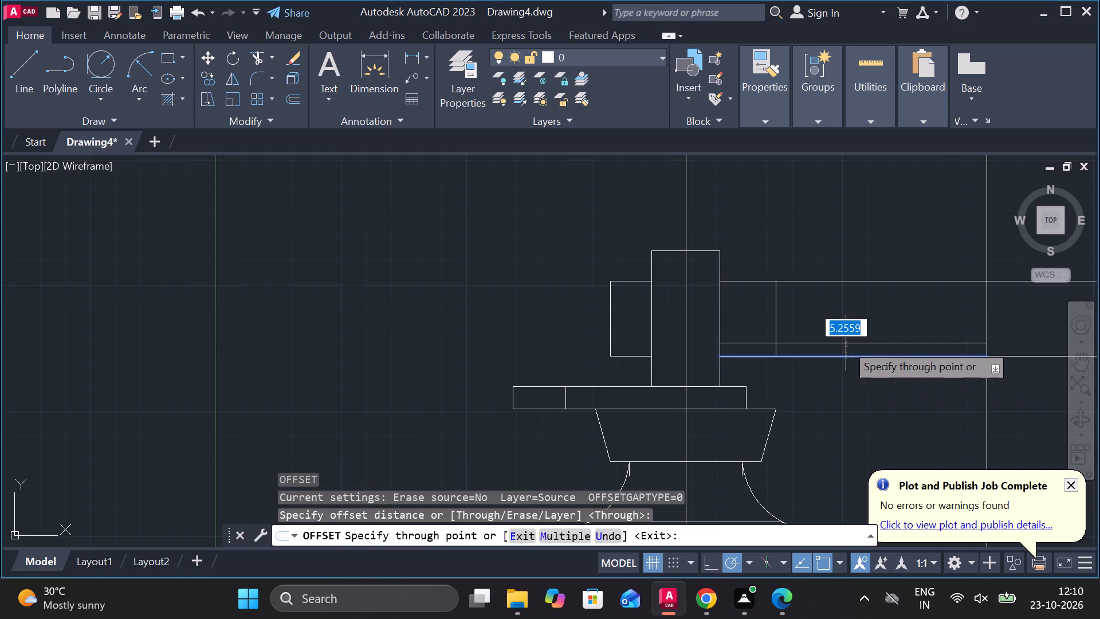
key(6)
key(Return)
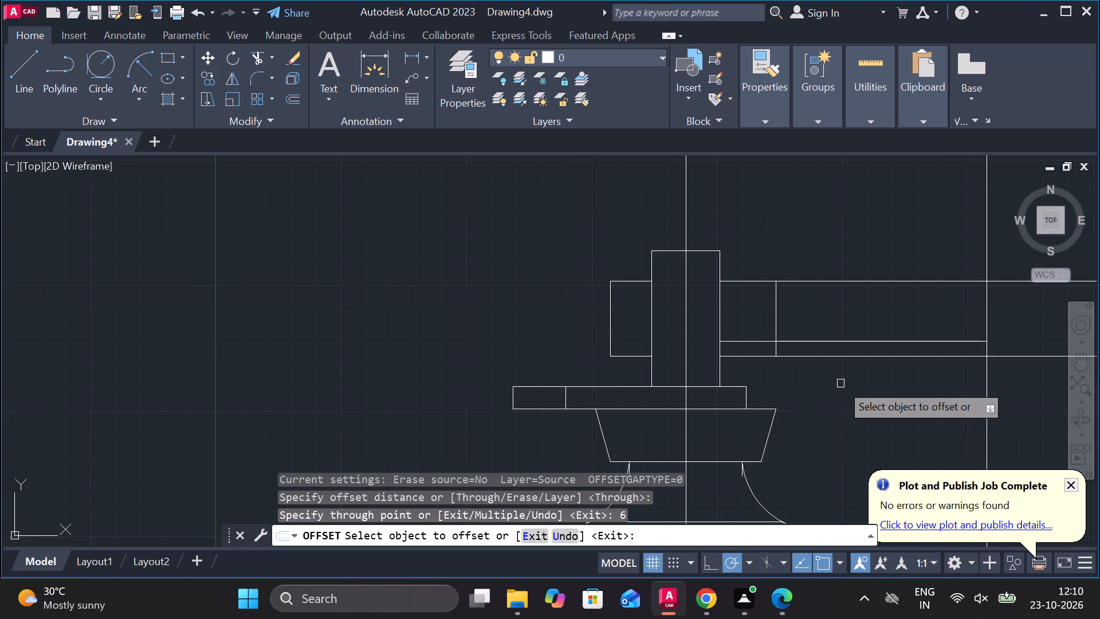
Offset the new line just above the shaft's bottom upward by 30.
double_click(799, 339)
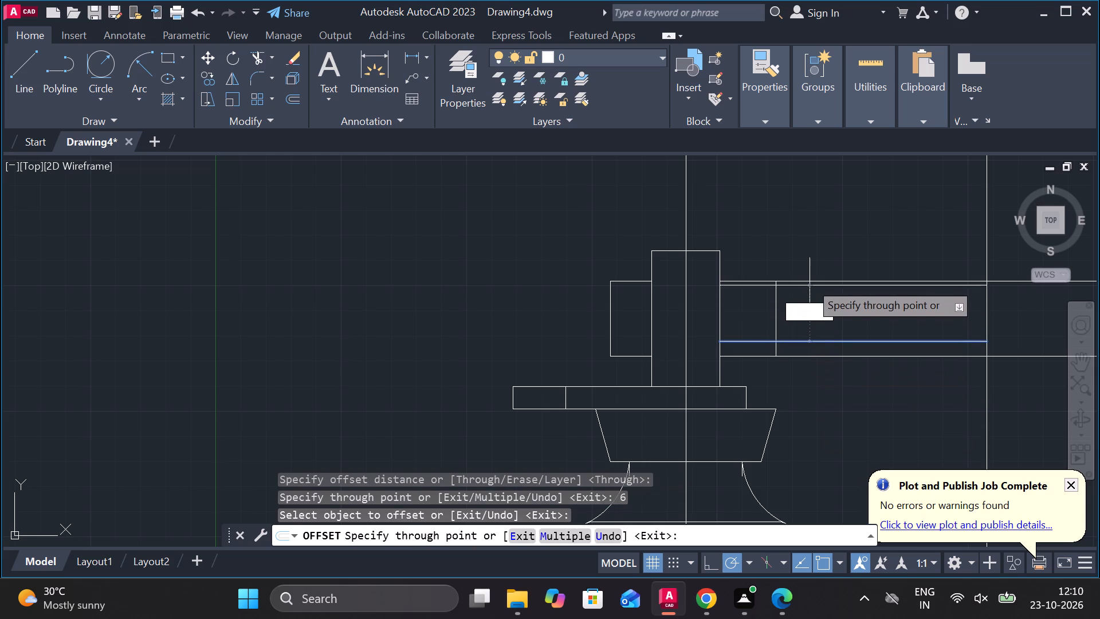
text(30)
key(Return)
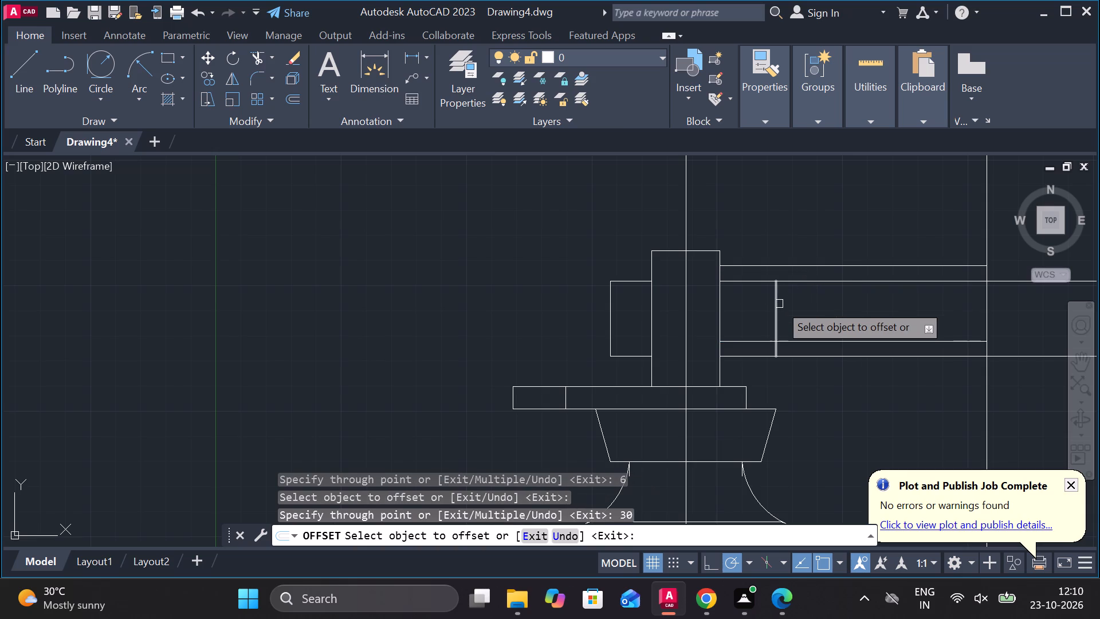
scroll(779, 304, up, 2)
key(Escape)
Stretch the upper end of the short vertical line inside the shaft up to the offset line above the shaft.
click(766, 277)
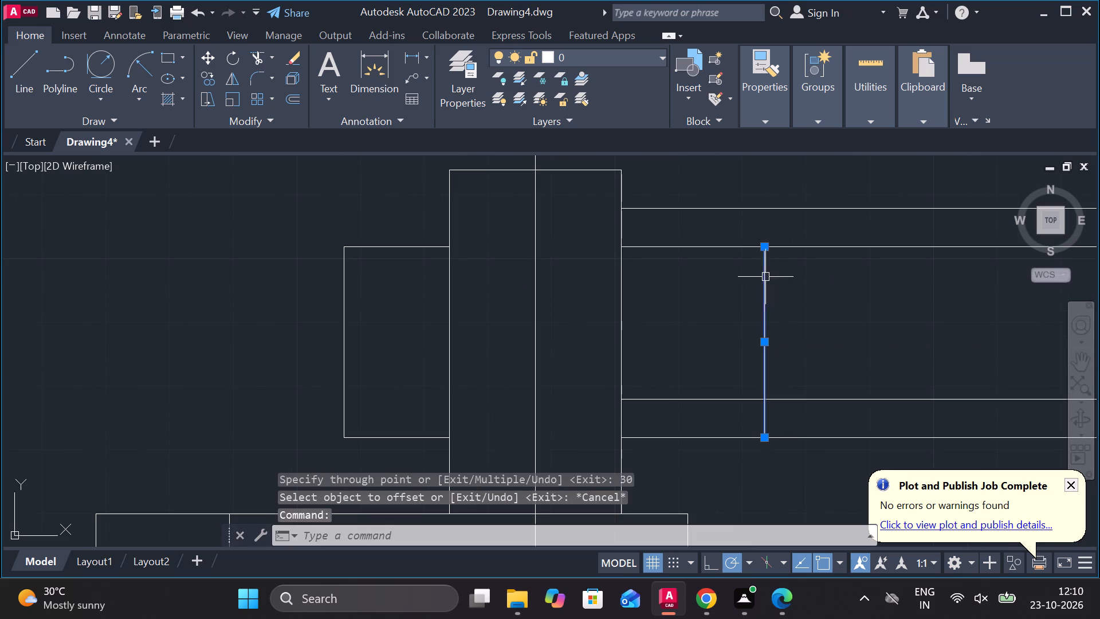
click(763, 246)
click(763, 210)
key(Escape)
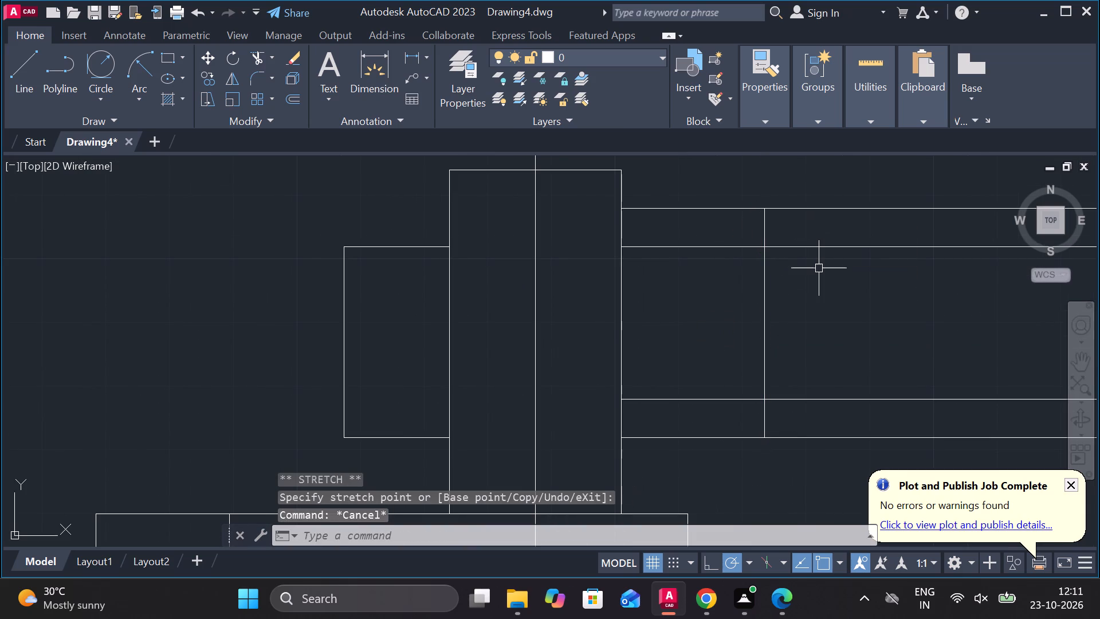
Draw a circle of diameter 24 centred on the top end of the stretched vertical line.
text(C)
key(space)
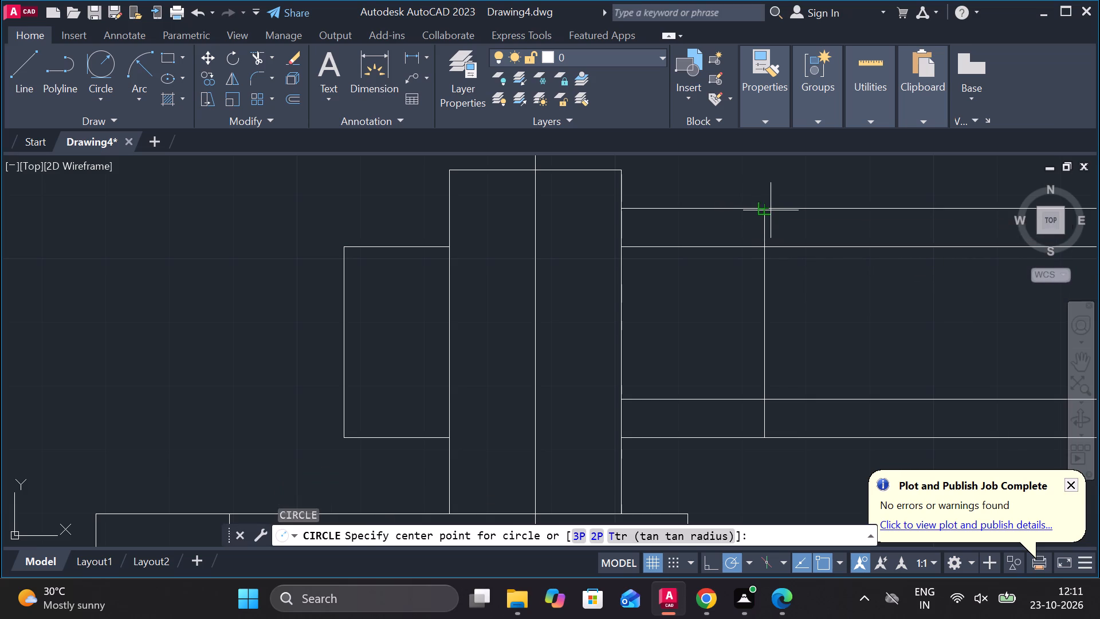
click(769, 210)
key(d)
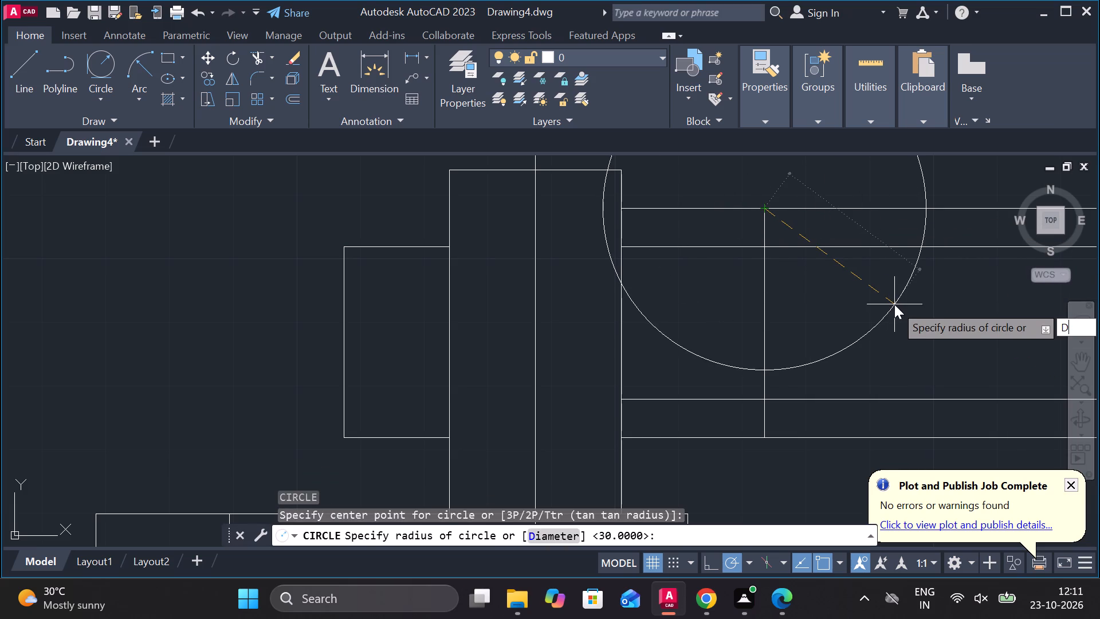
key(space)
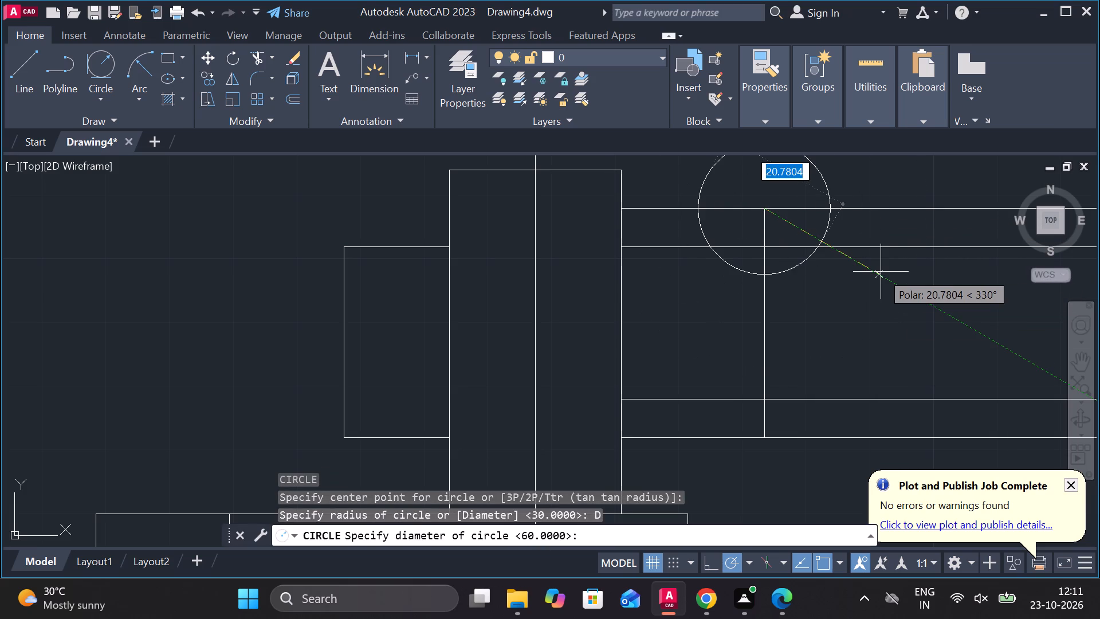
text(24)
key(Return)
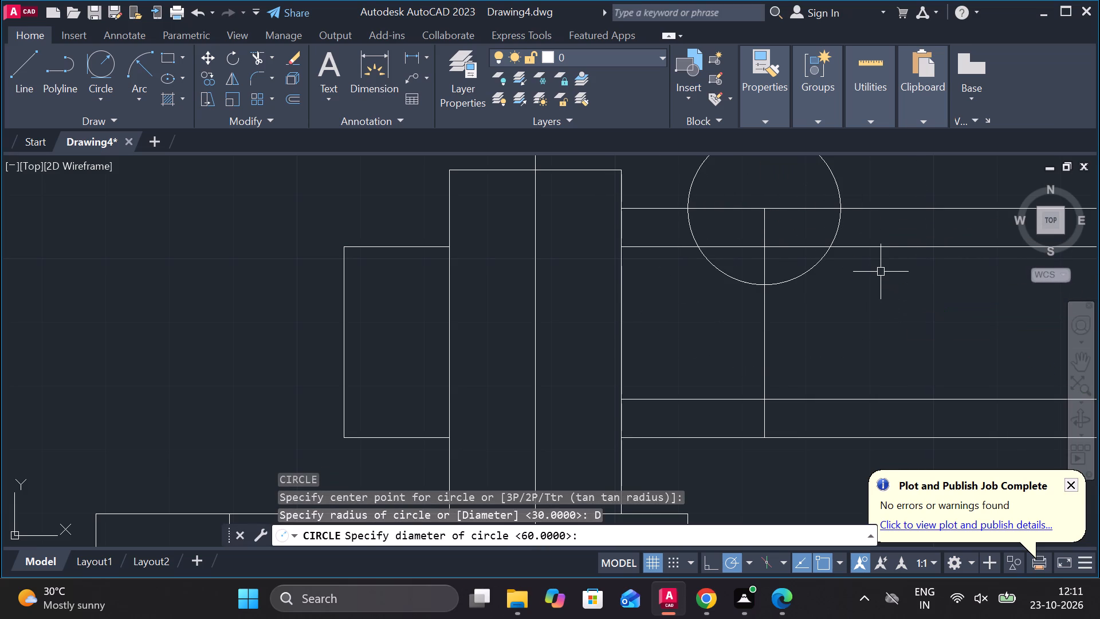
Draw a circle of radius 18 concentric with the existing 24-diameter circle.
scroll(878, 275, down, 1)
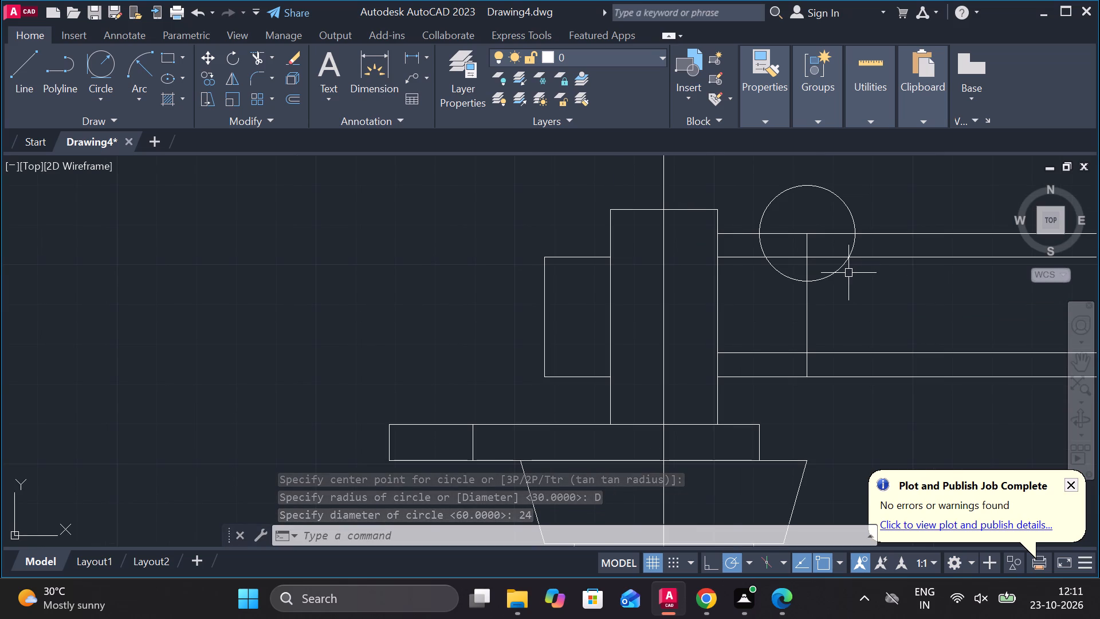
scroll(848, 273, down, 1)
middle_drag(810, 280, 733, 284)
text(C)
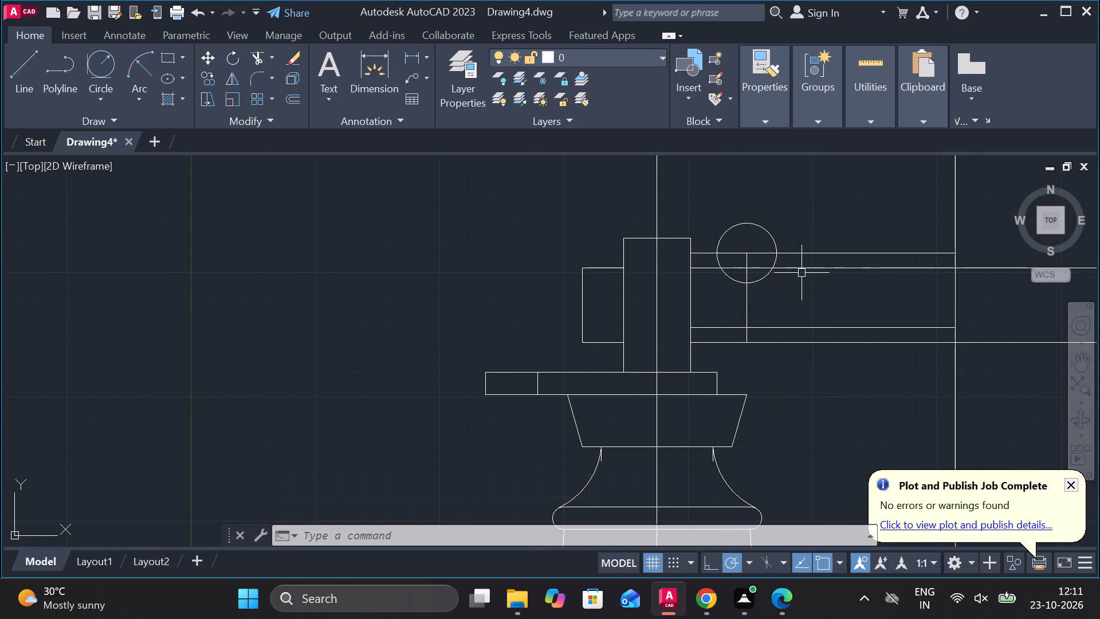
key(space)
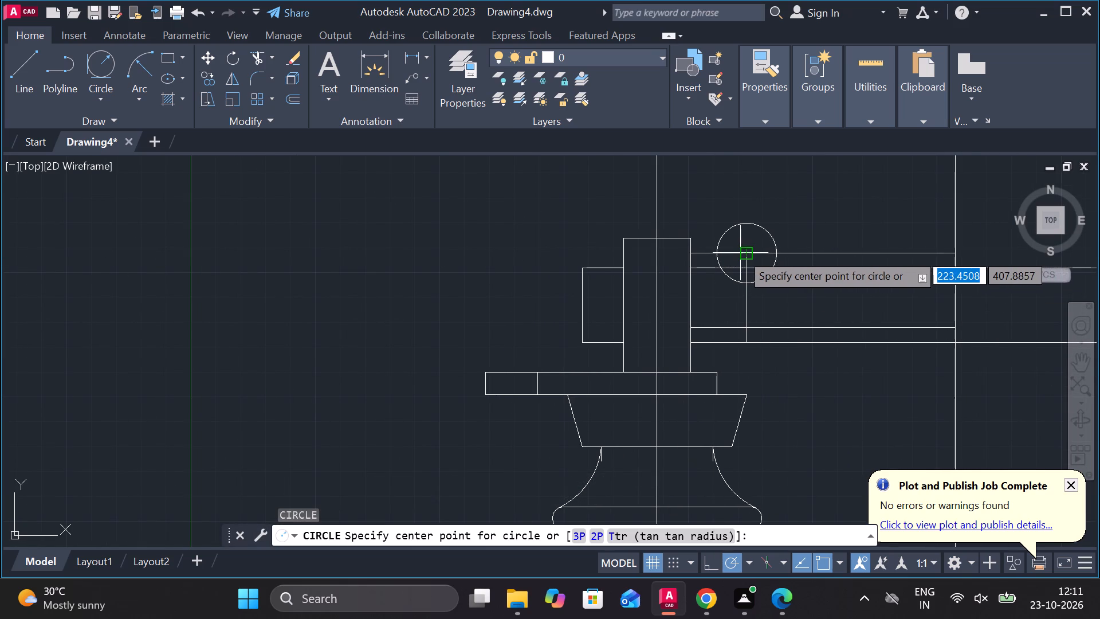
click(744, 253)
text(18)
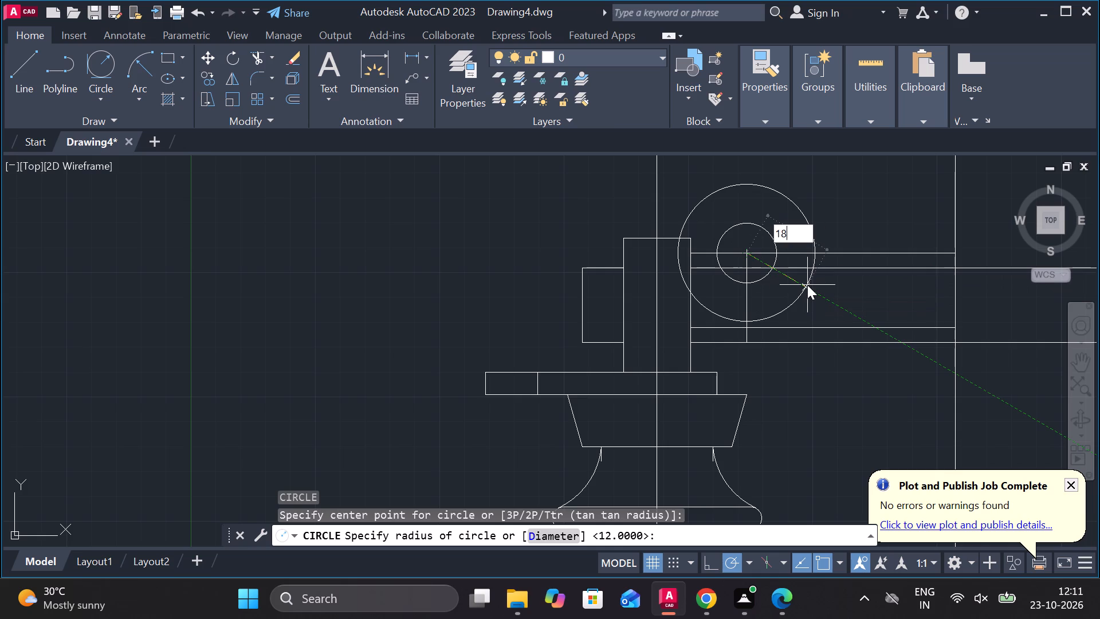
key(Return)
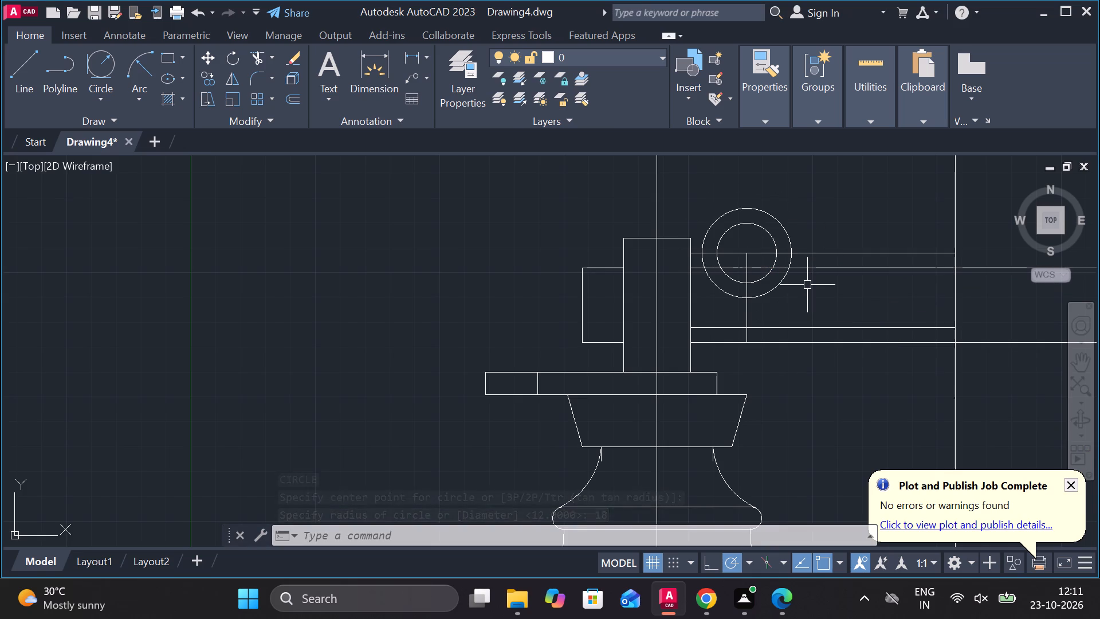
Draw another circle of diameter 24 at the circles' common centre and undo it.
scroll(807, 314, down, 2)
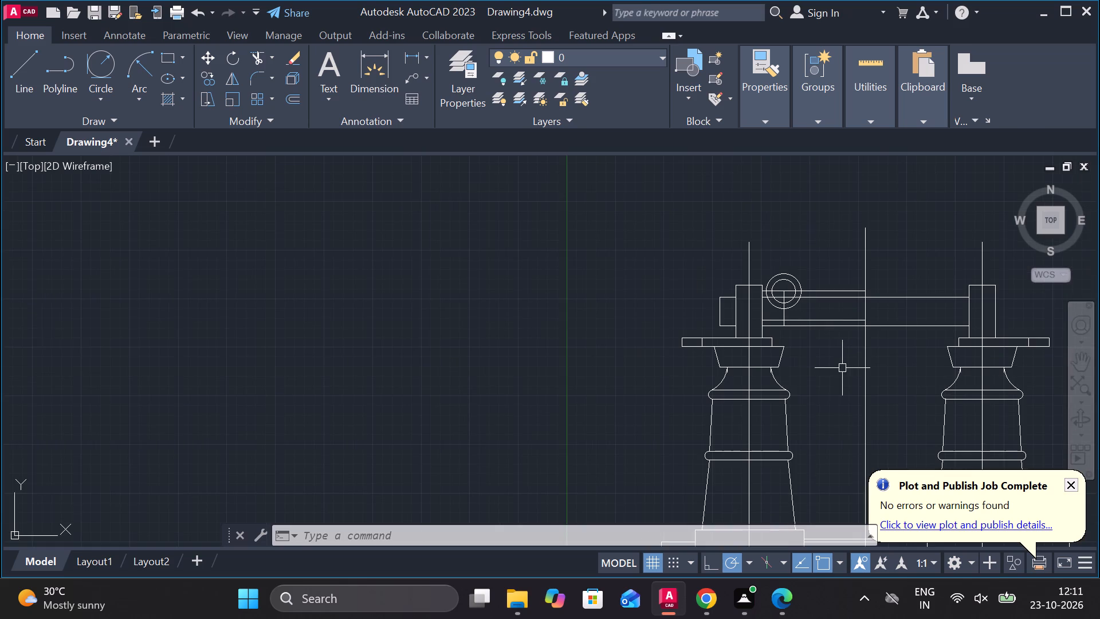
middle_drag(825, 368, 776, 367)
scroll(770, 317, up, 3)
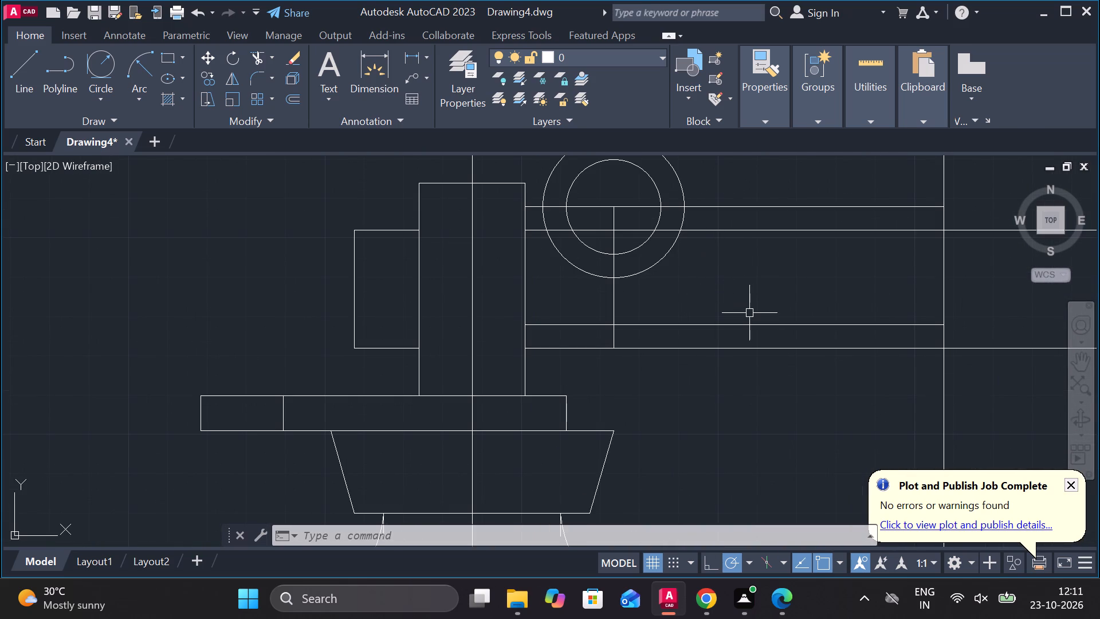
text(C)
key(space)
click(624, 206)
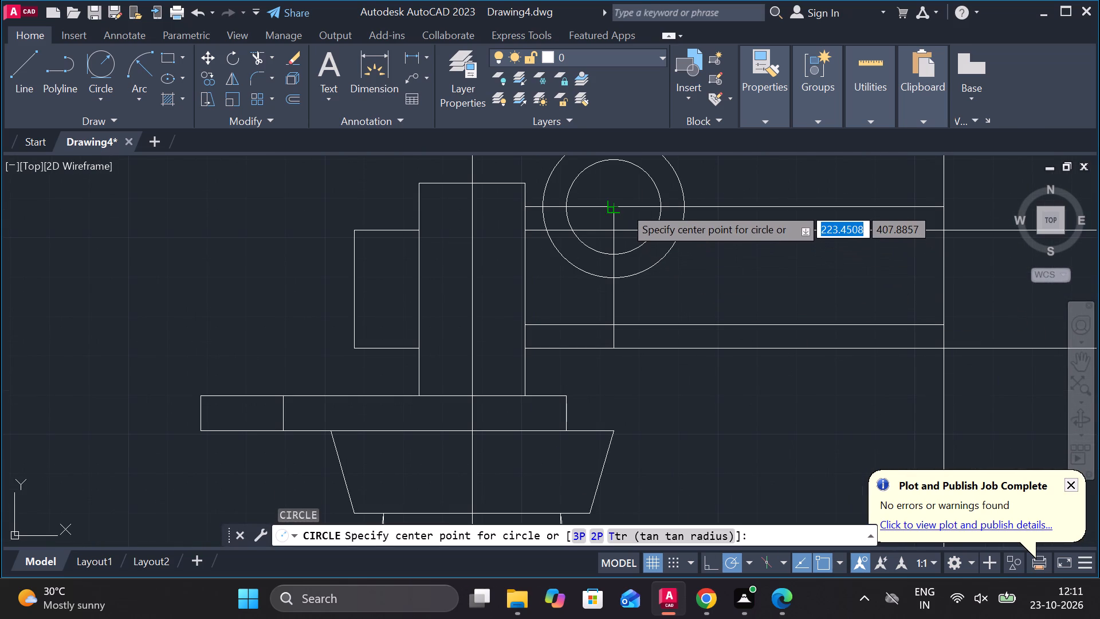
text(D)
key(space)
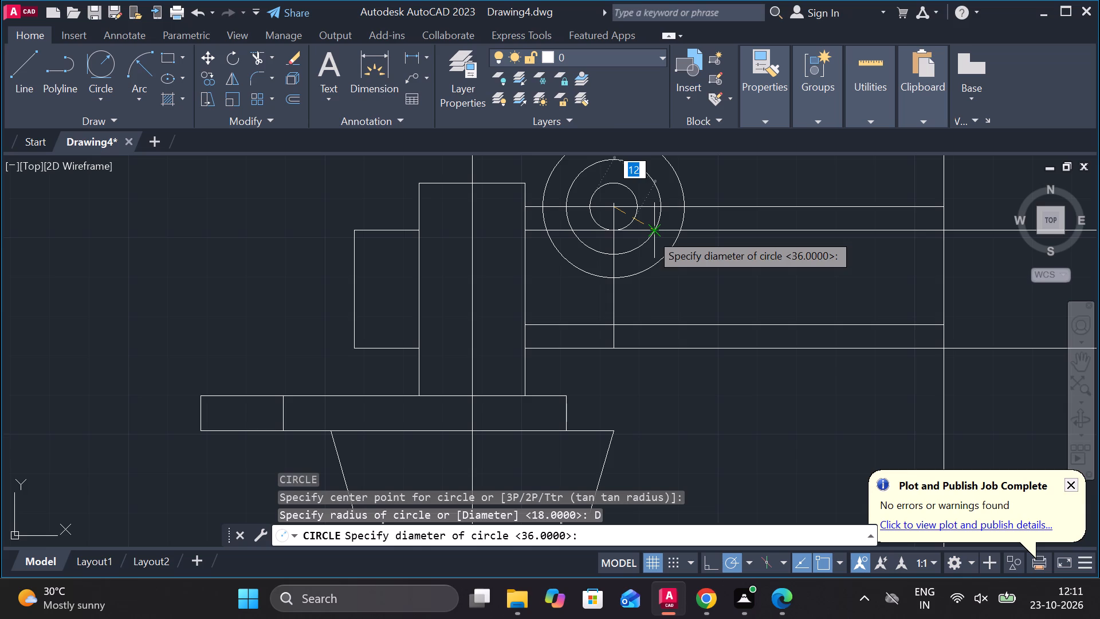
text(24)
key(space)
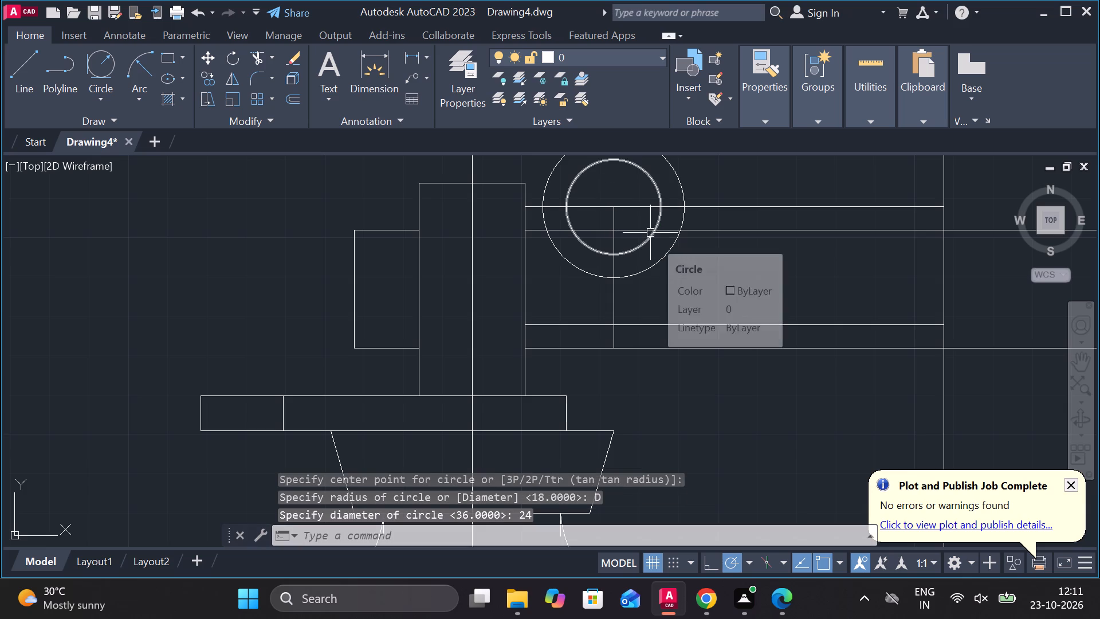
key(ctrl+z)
Erase the two concentric circles at the top end of the short vertical line.
click(655, 197)
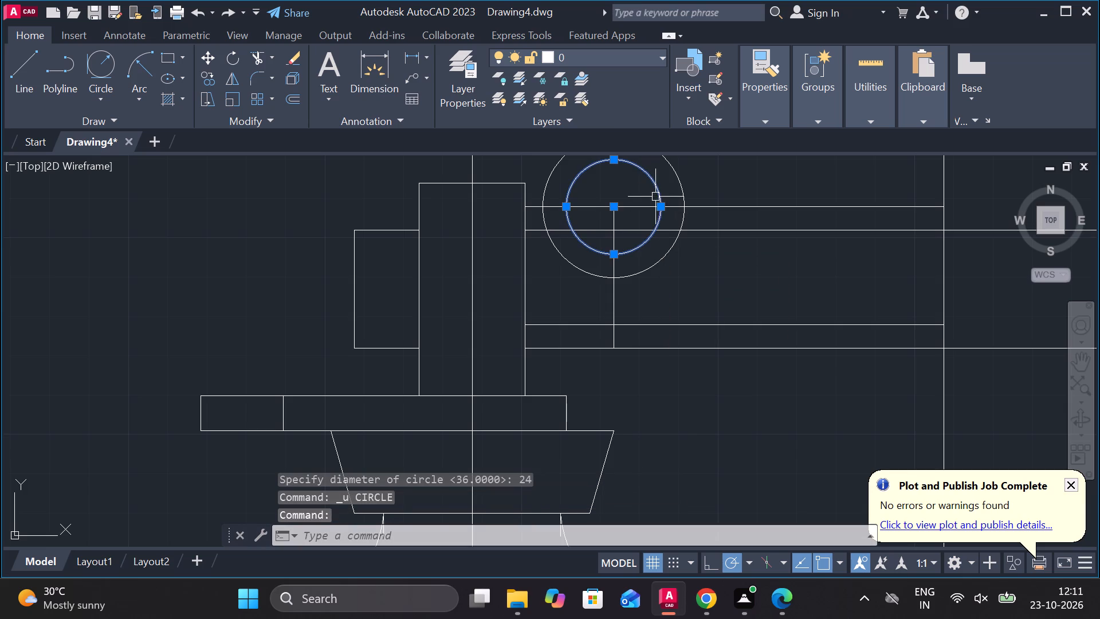
click(682, 186)
text(E)
key(space)
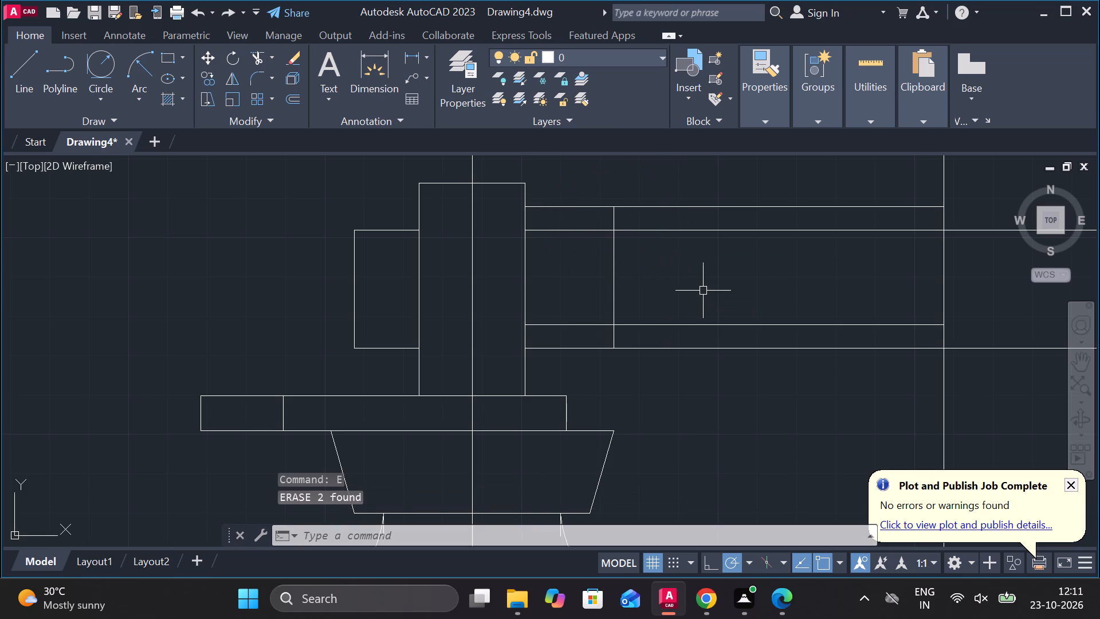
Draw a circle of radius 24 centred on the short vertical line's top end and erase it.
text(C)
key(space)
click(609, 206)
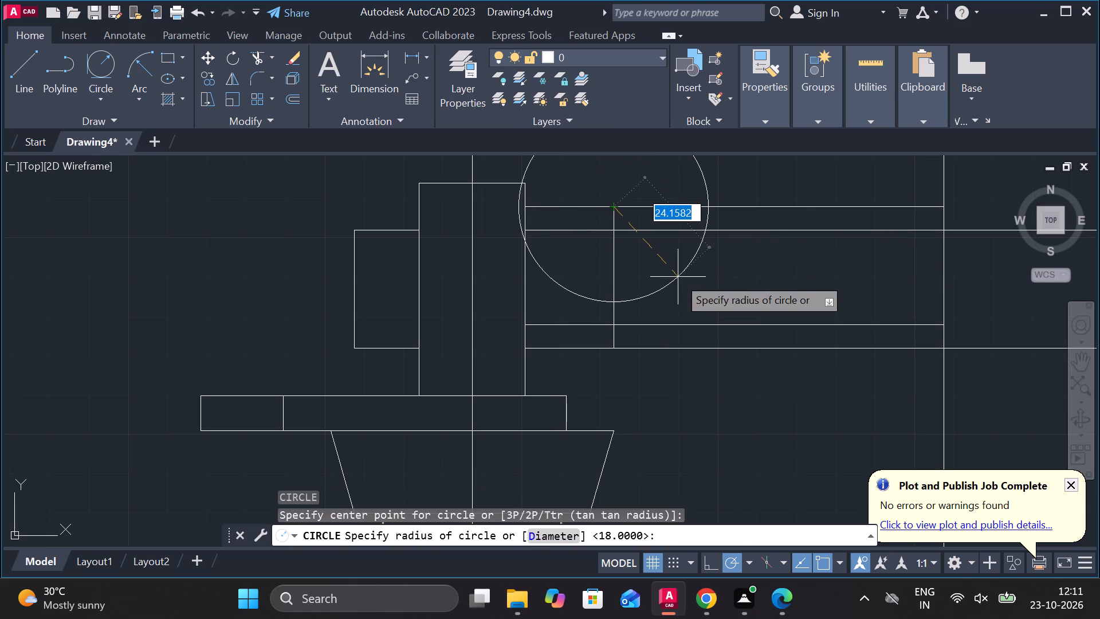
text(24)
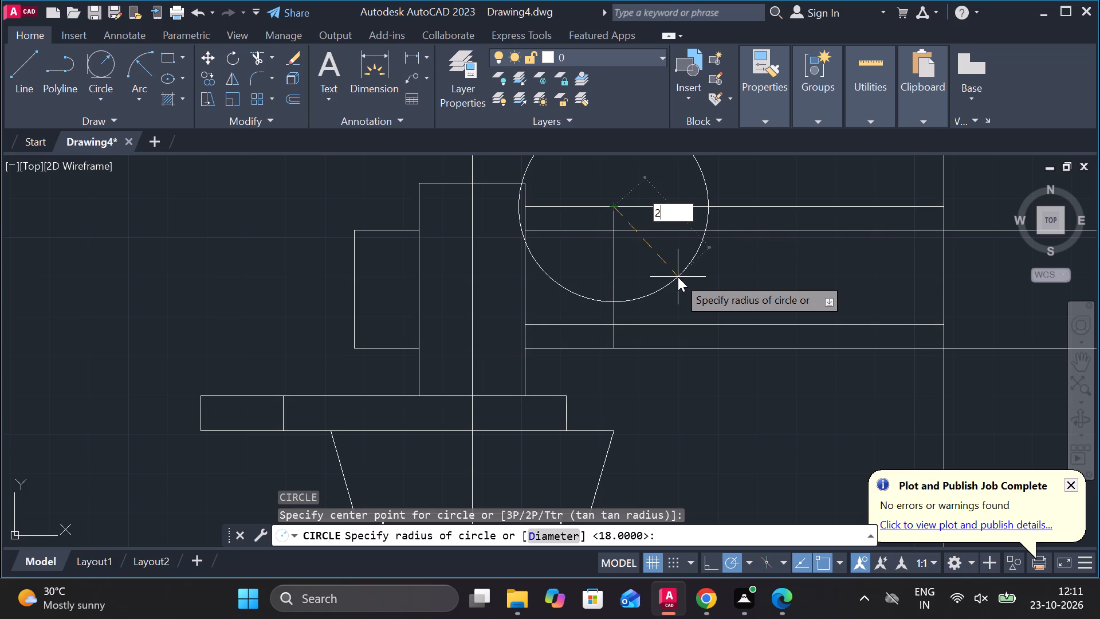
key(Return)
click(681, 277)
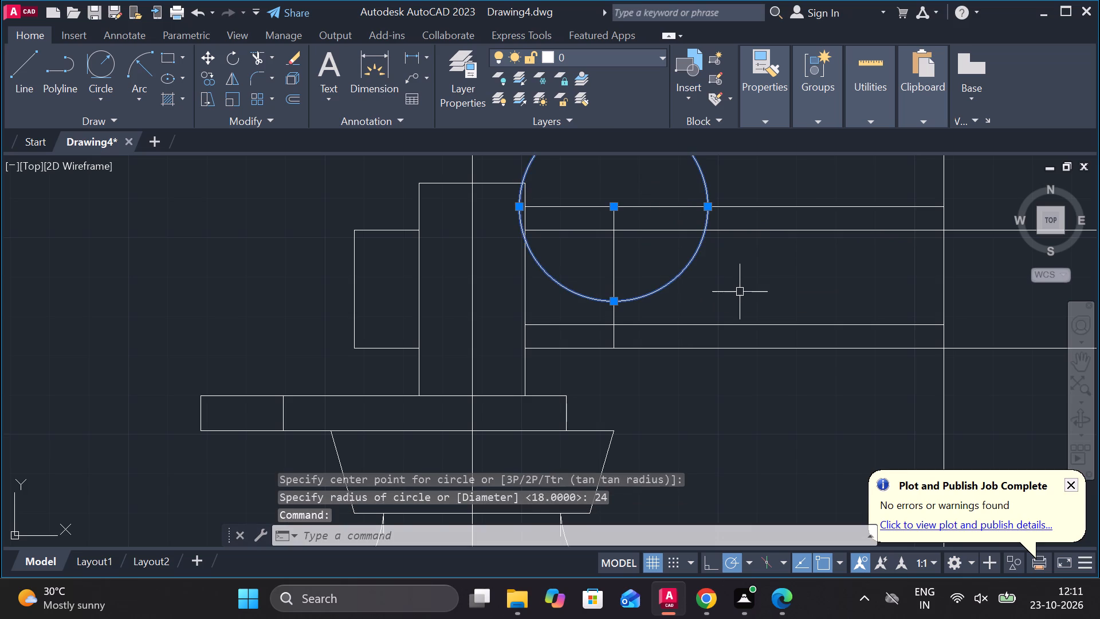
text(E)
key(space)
Draw a circle of diameter 24 centred on the top end of the short vertical line.
key(c)
key(space)
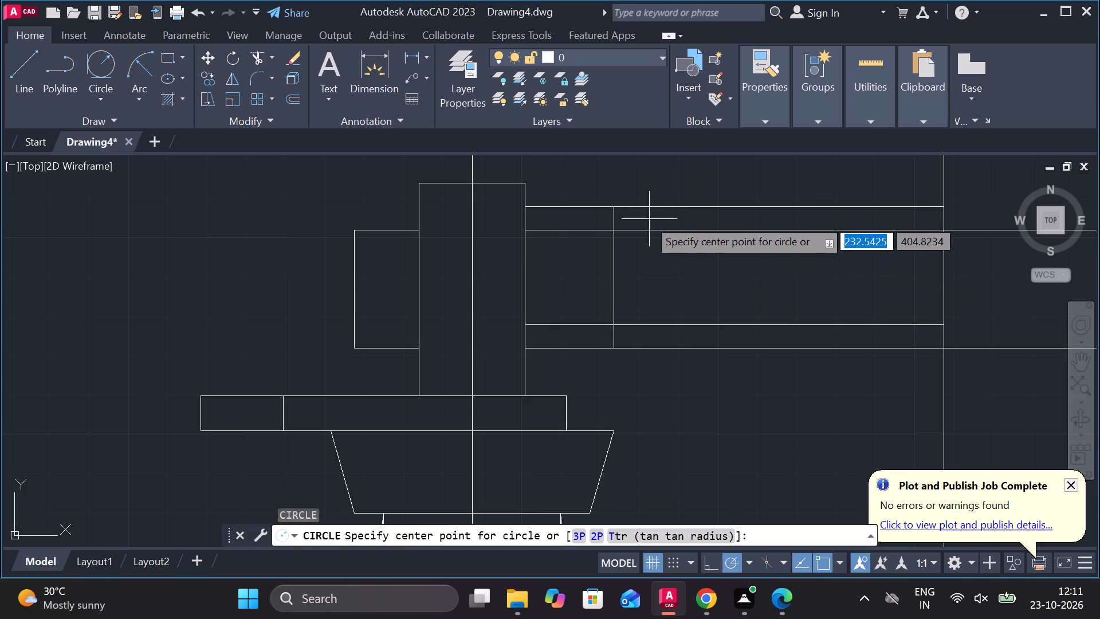
click(622, 209)
text(D)
key(space)
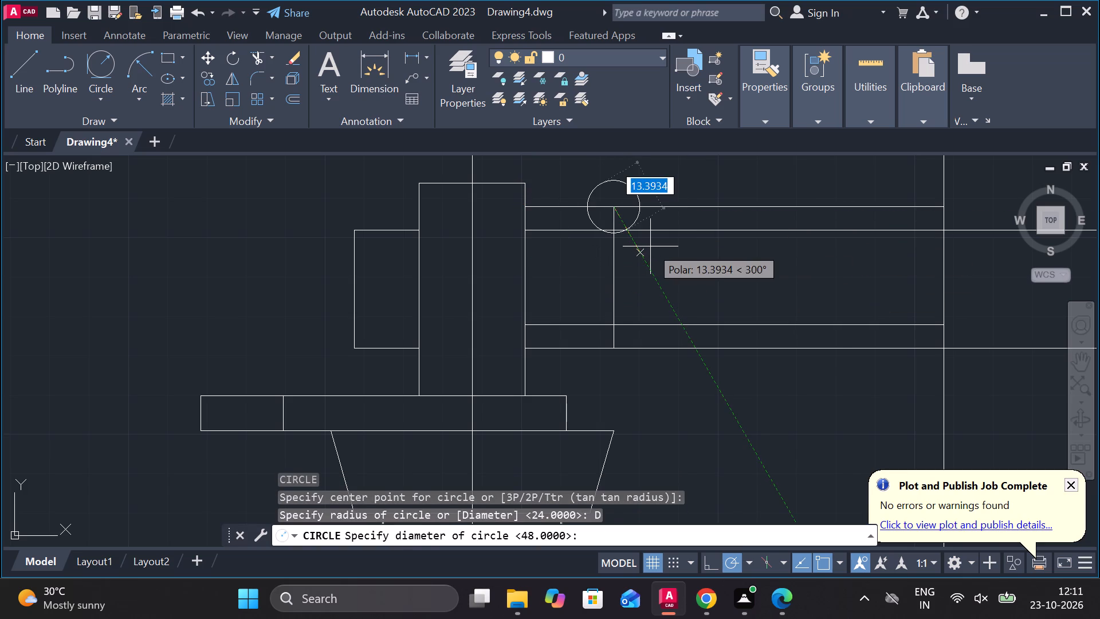
text(24)
key(space)
key(x)
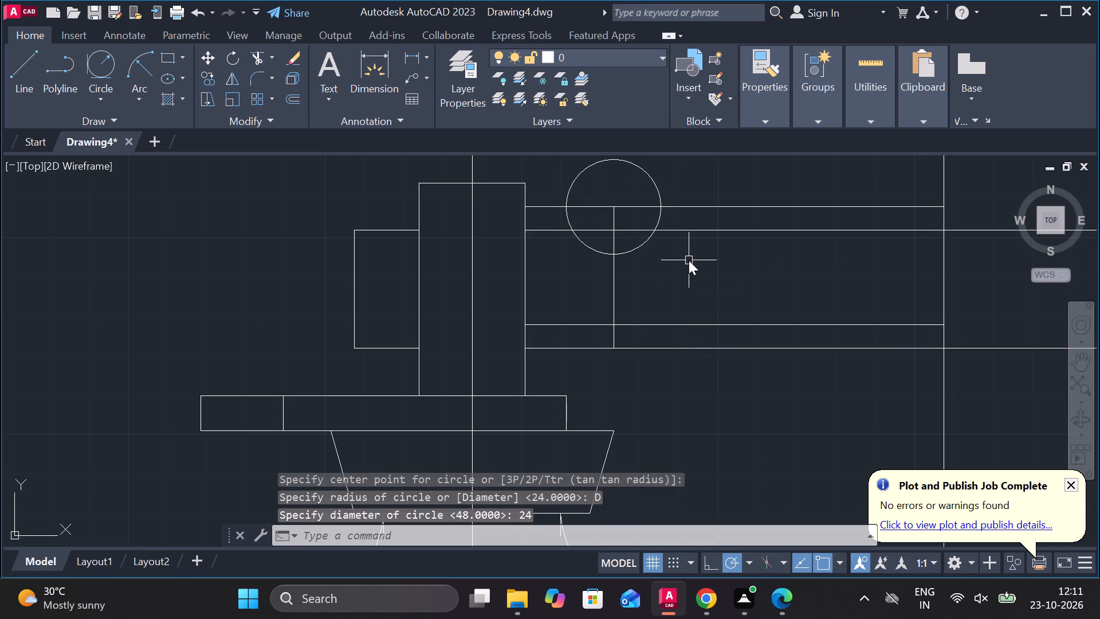
key(Escape)
Draw a concentric circle of diameter 18 inside the 24-diameter circle.
text(C)
key(space)
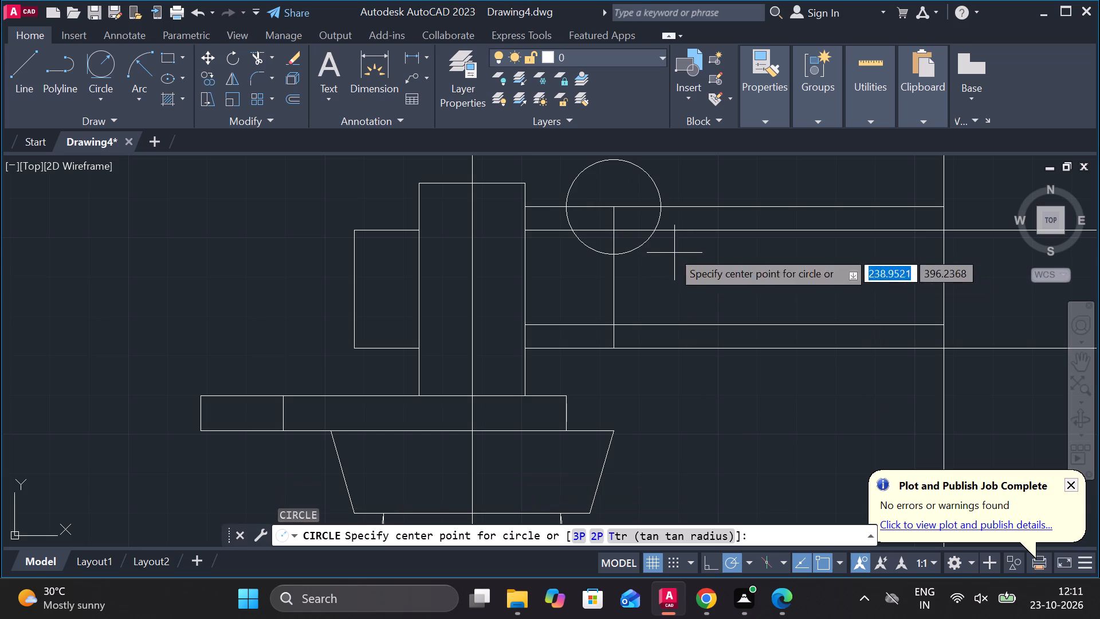
click(616, 209)
text(D 18)
key(Return)
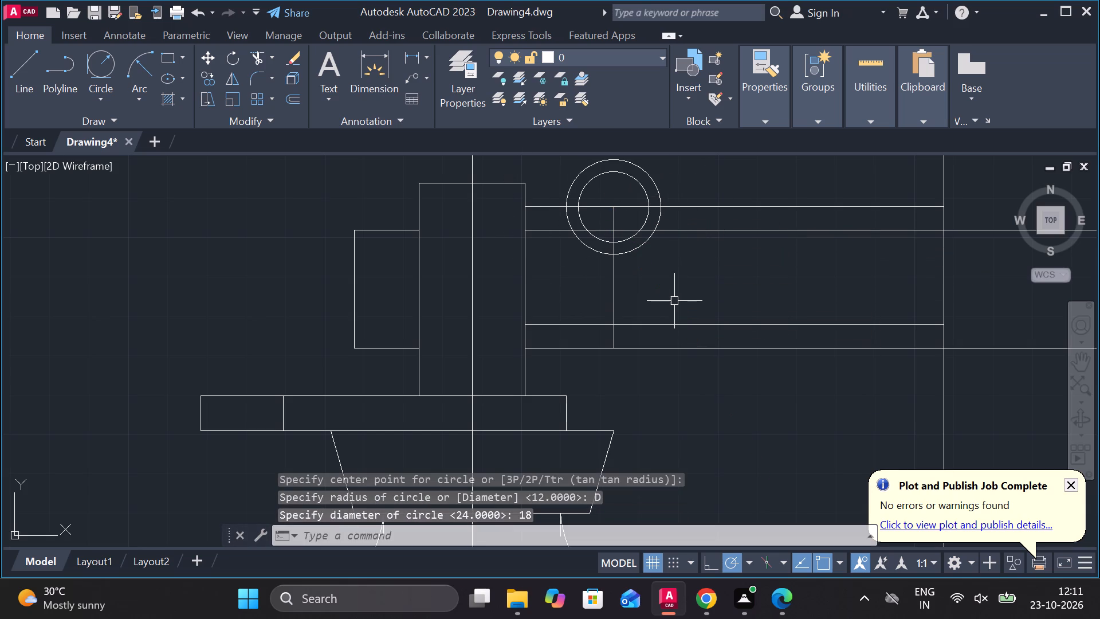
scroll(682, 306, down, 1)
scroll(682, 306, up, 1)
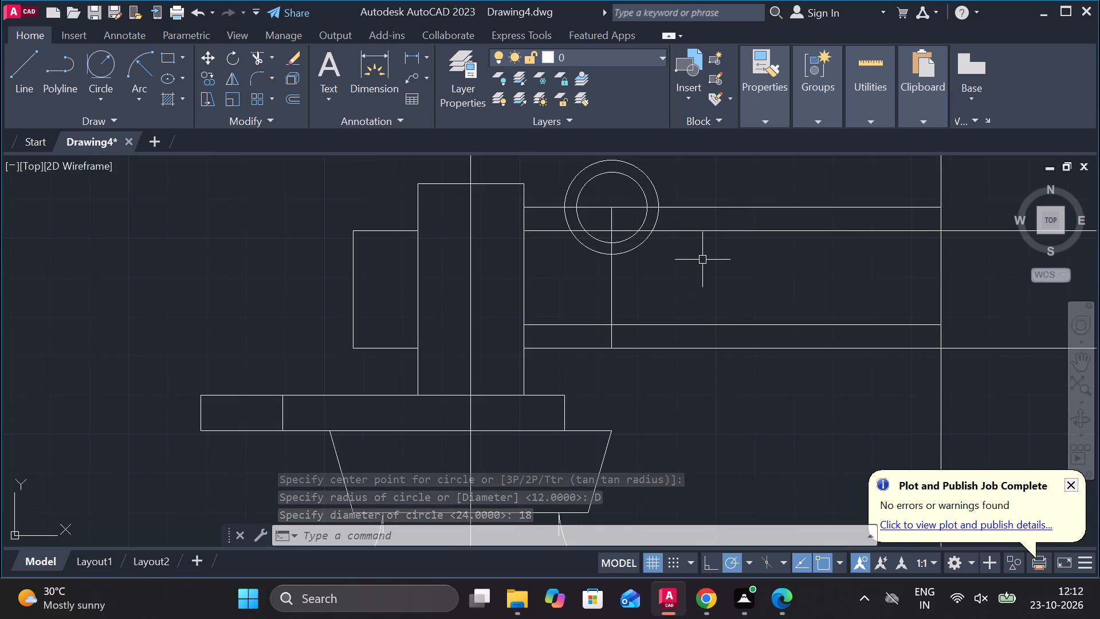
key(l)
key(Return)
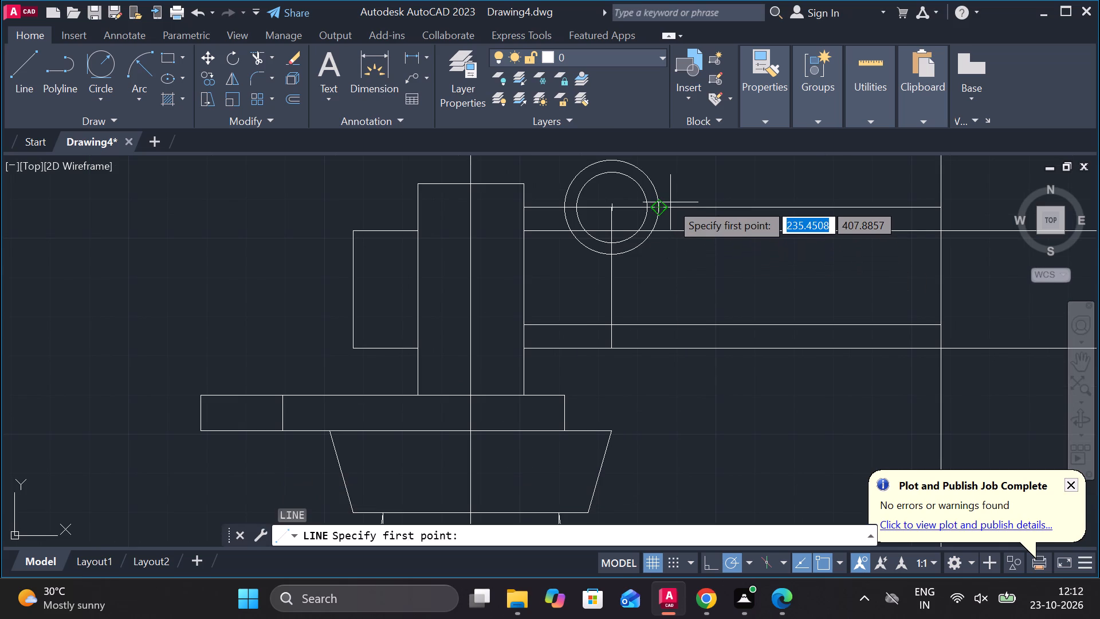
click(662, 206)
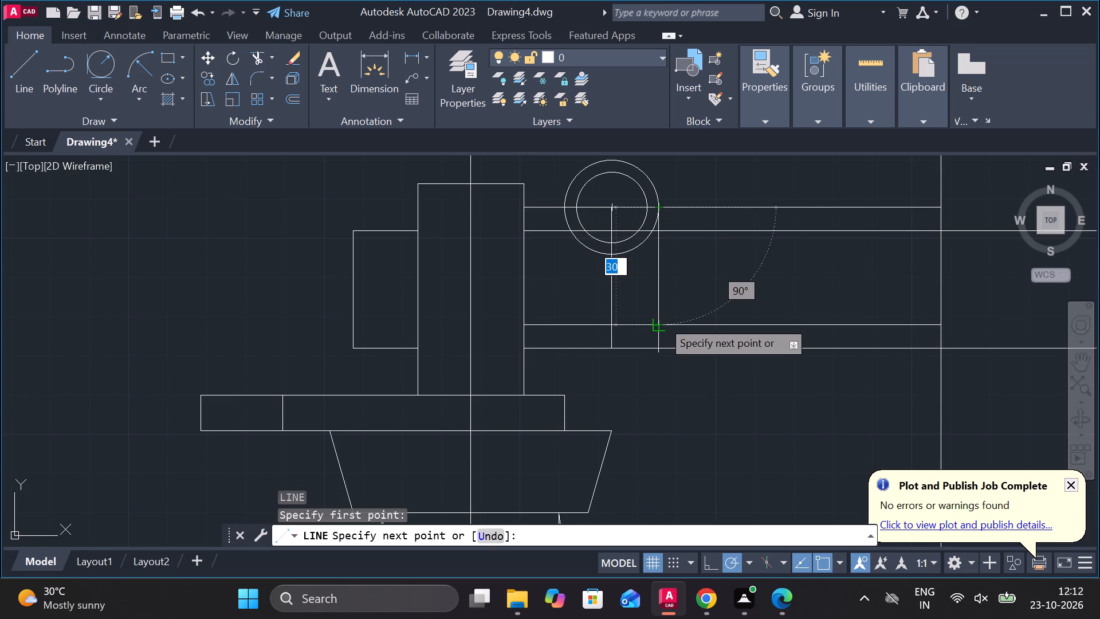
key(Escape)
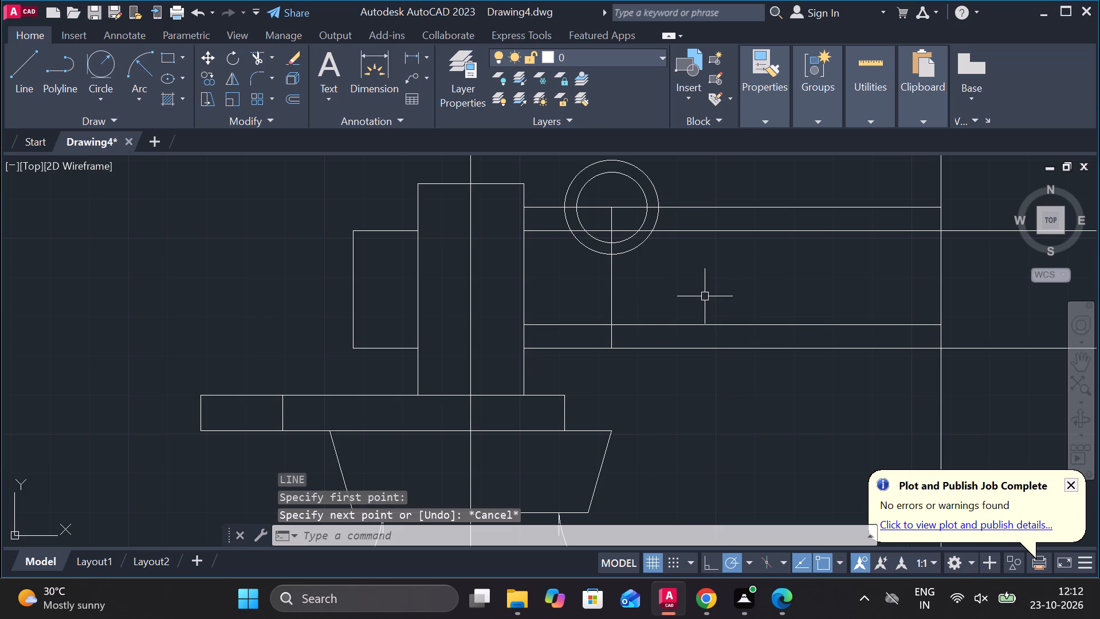
Draw vertical lines from the outer circle's left and right quadrants down to the offset line just above the shaft's bottom.
key(l)
key(Return)
click(663, 216)
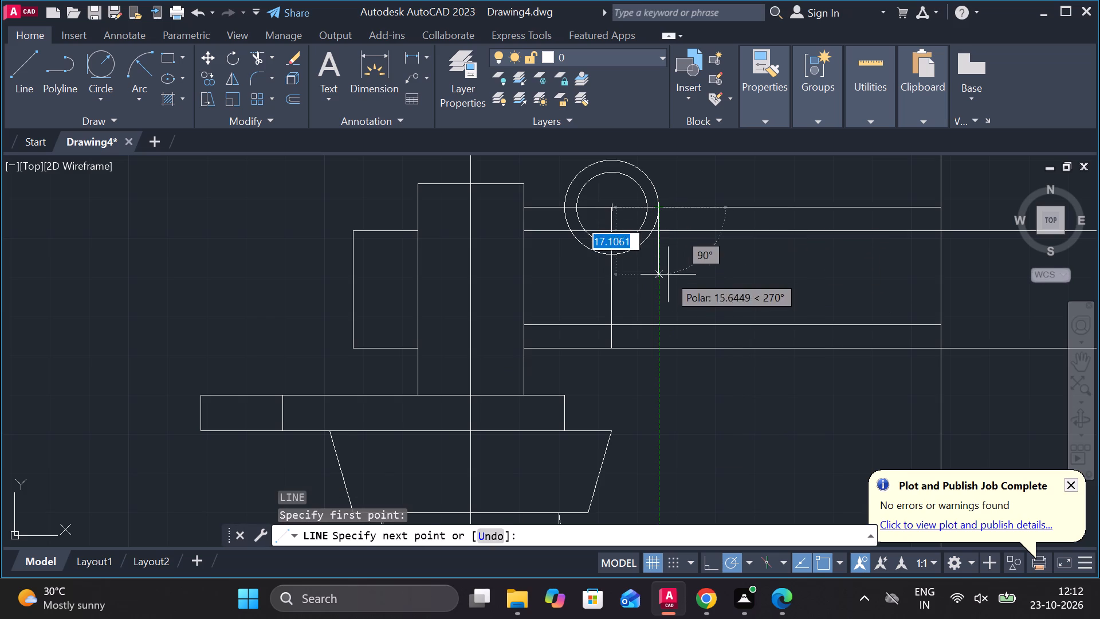
click(665, 320)
key(Escape)
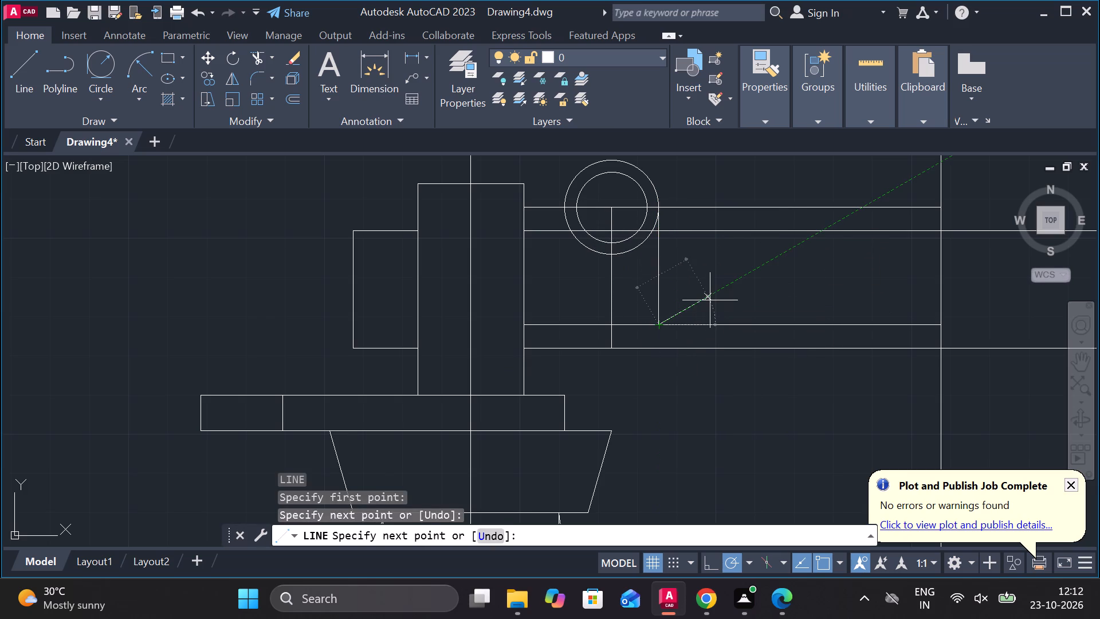
key(space)
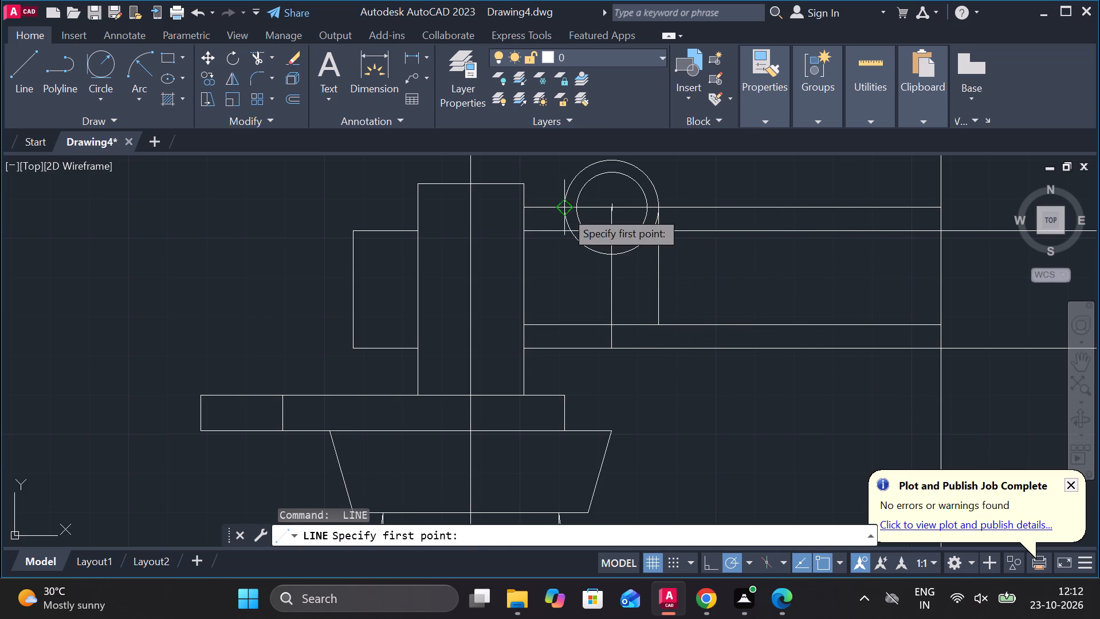
click(565, 210)
click(563, 331)
key(Escape)
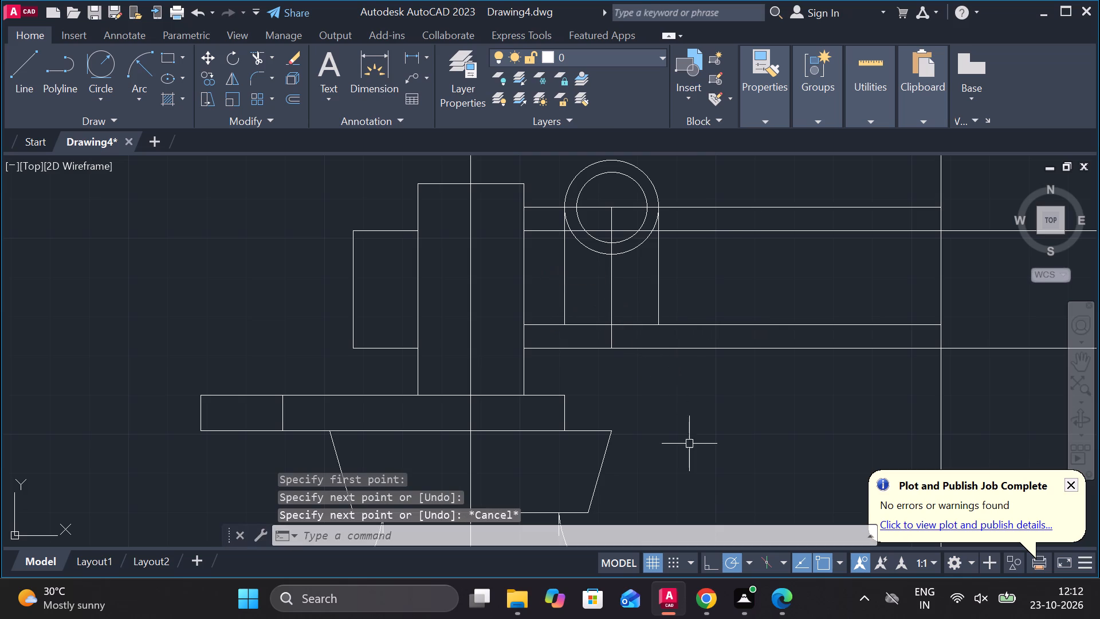
Trim the lower offset line so only the part between the two new vertical lines remains.
text(TR)
key(space)
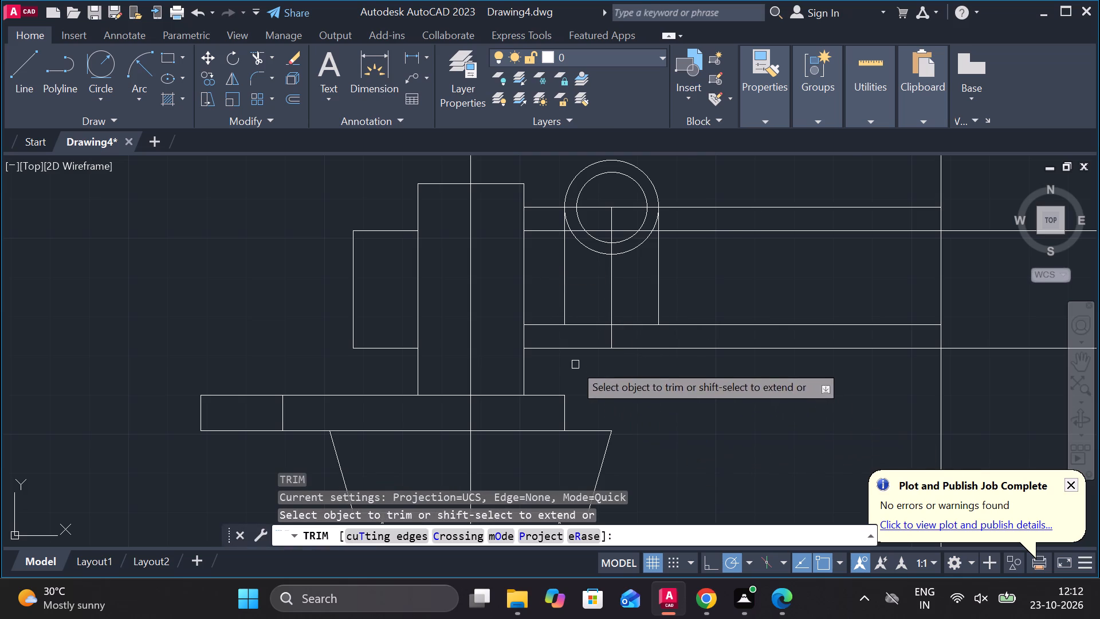
click(538, 320)
click(547, 332)
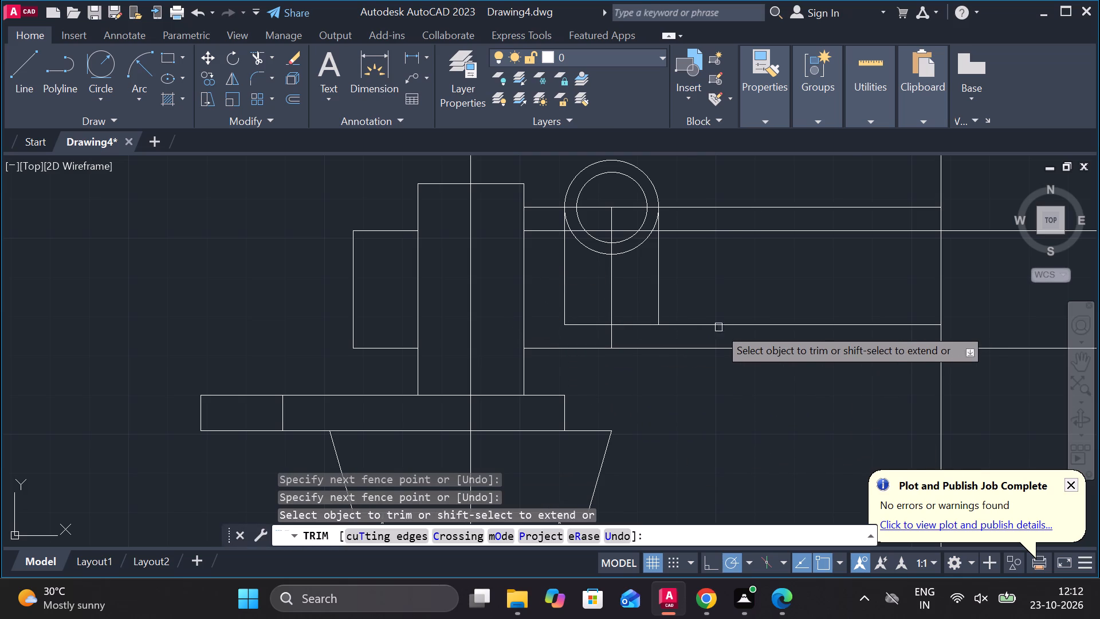
click(711, 325)
Trim away every segment of the horizontal line running through the centre of the two concentric circles.
middle_drag(695, 284, 695, 293)
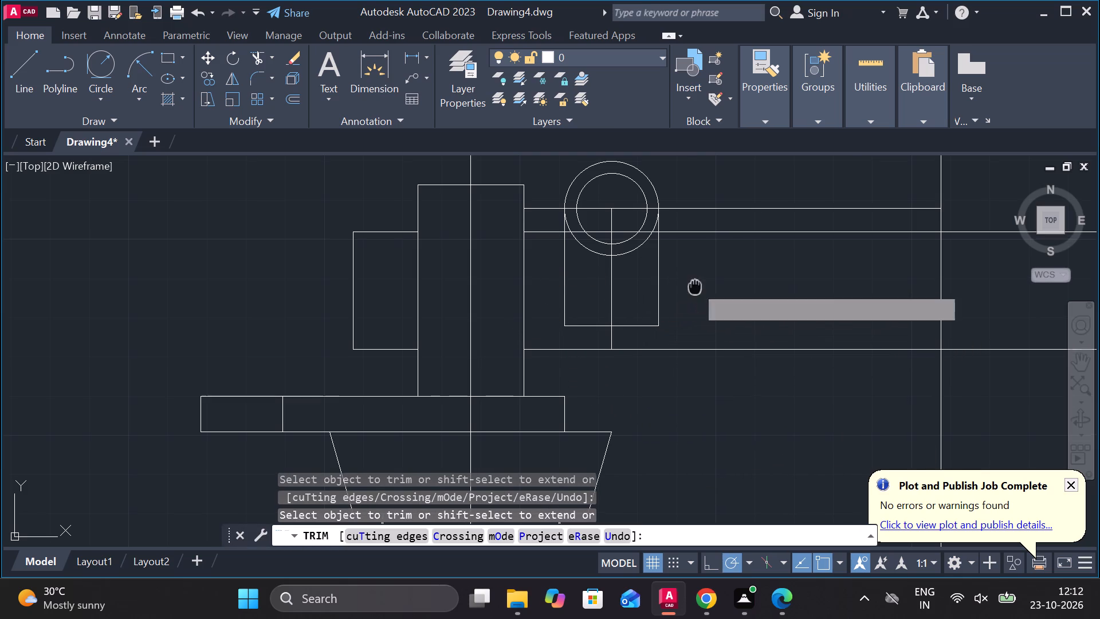
middle_drag(695, 293, 695, 356)
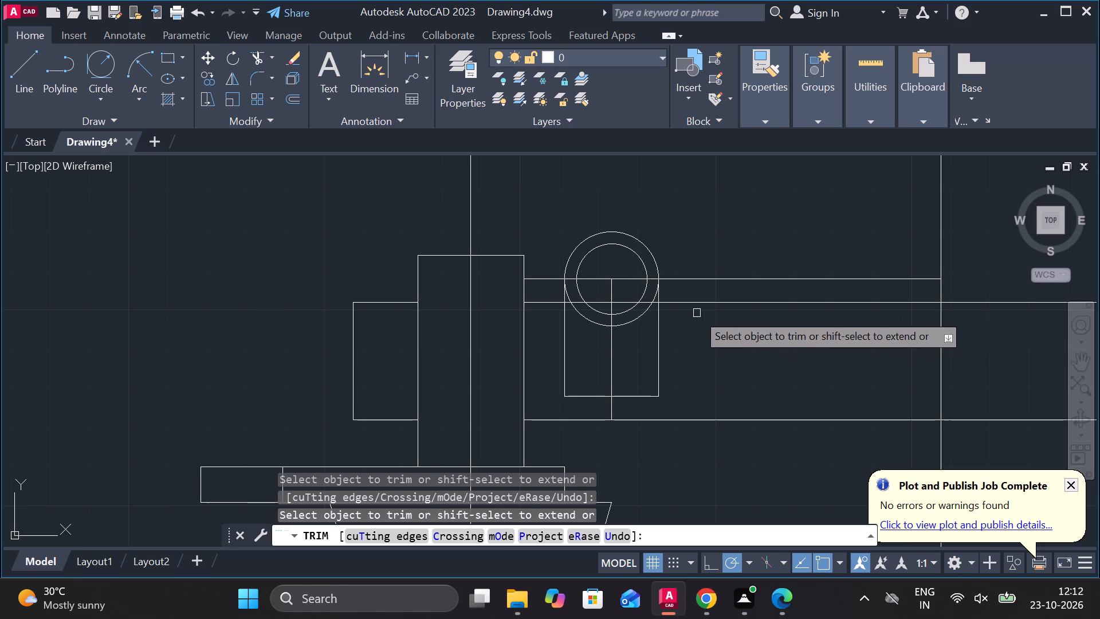
click(752, 280)
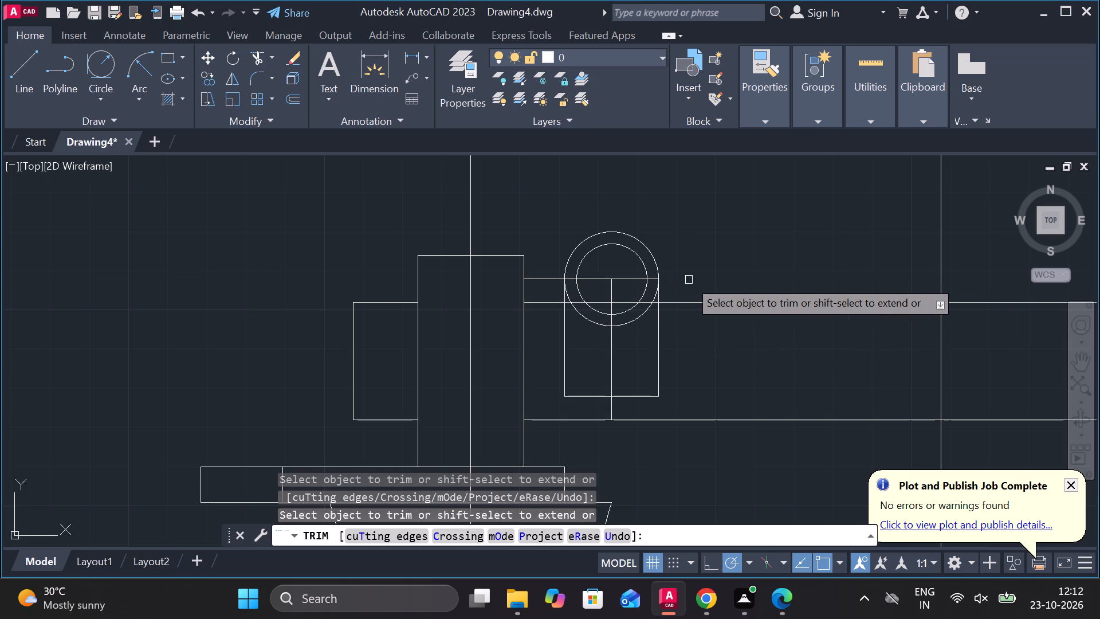
click(591, 280)
click(619, 279)
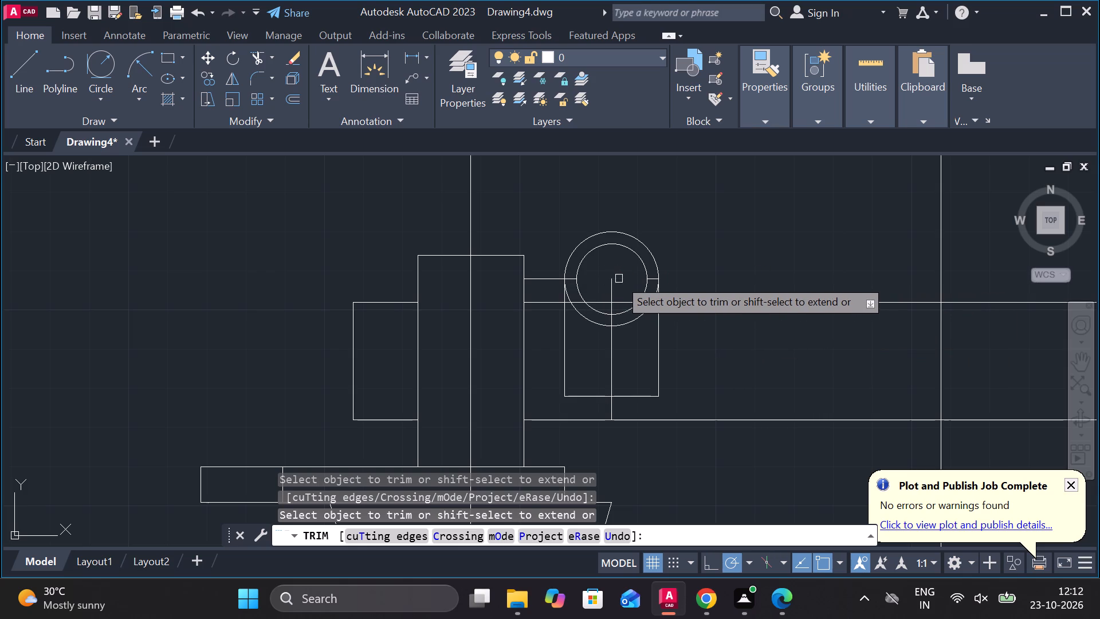
click(561, 279)
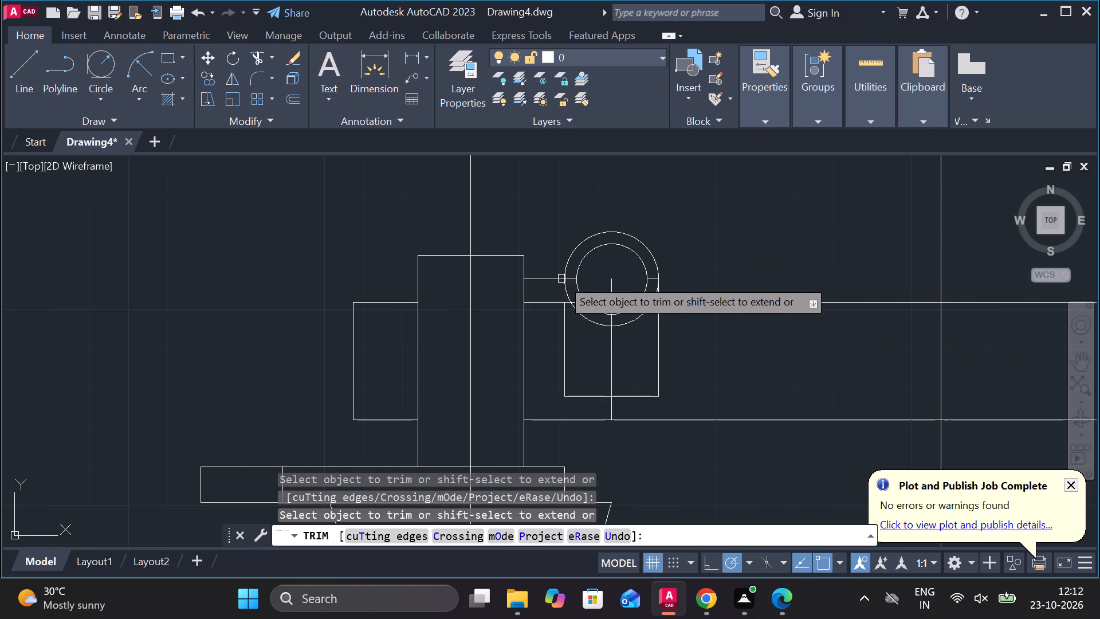
scroll(561, 279, up, 3)
click(520, 283)
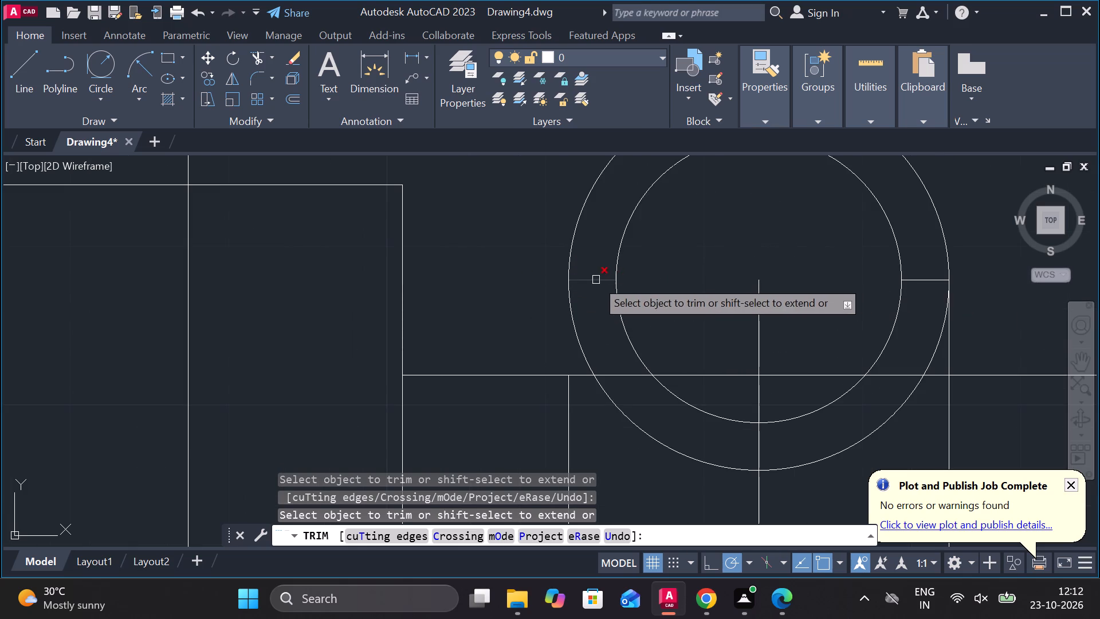
click(595, 280)
click(926, 281)
scroll(913, 312, down, 1)
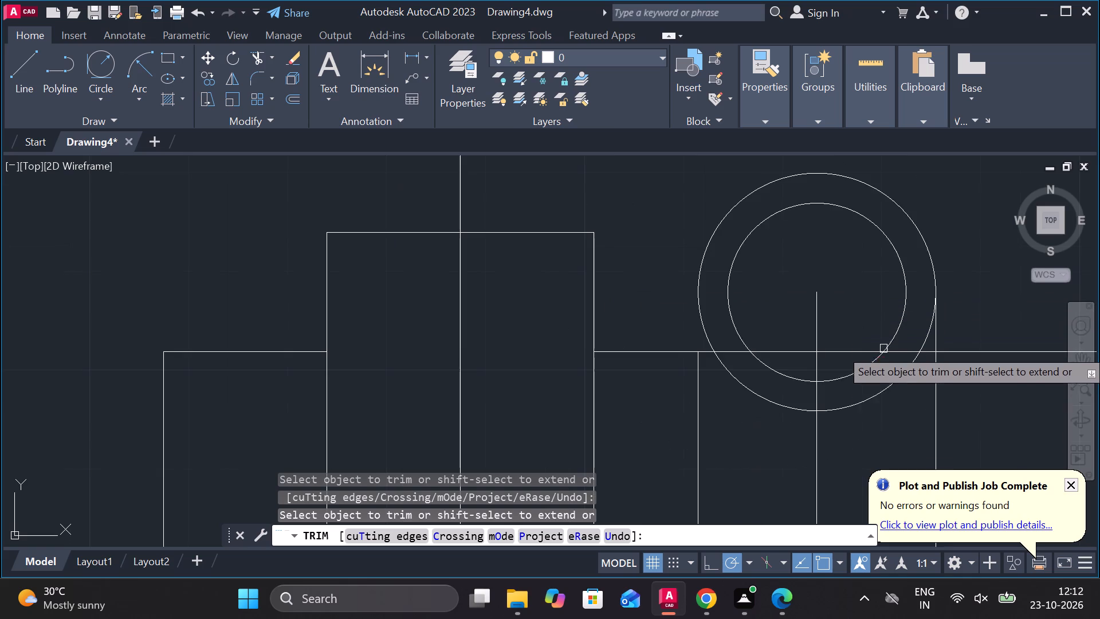
middle_drag(857, 355, 815, 355)
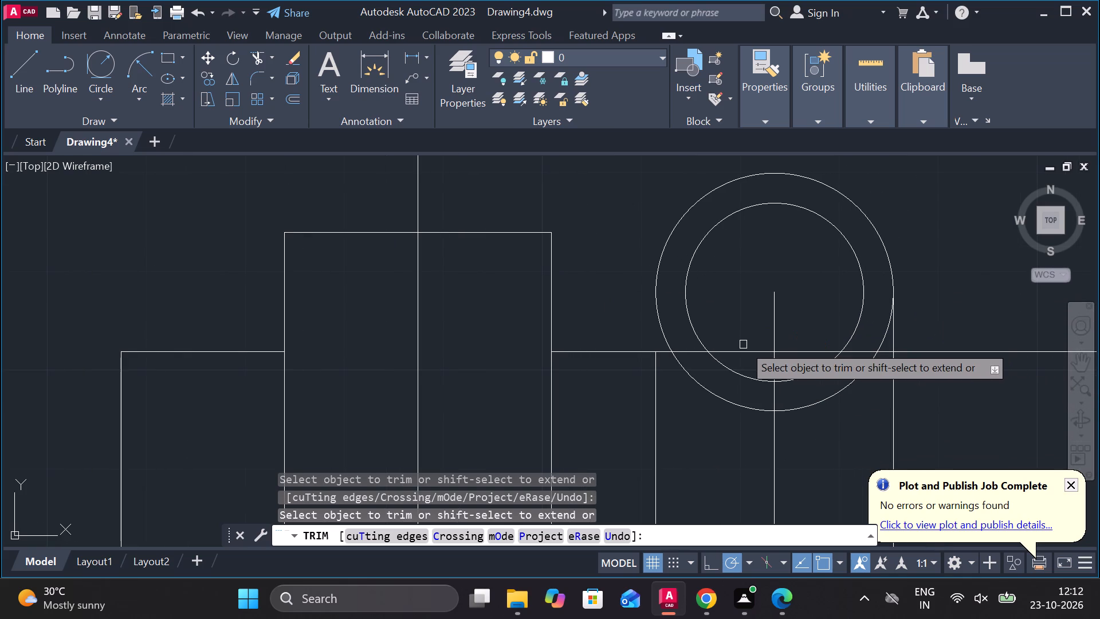
scroll(728, 344, down, 2)
key(Escape)
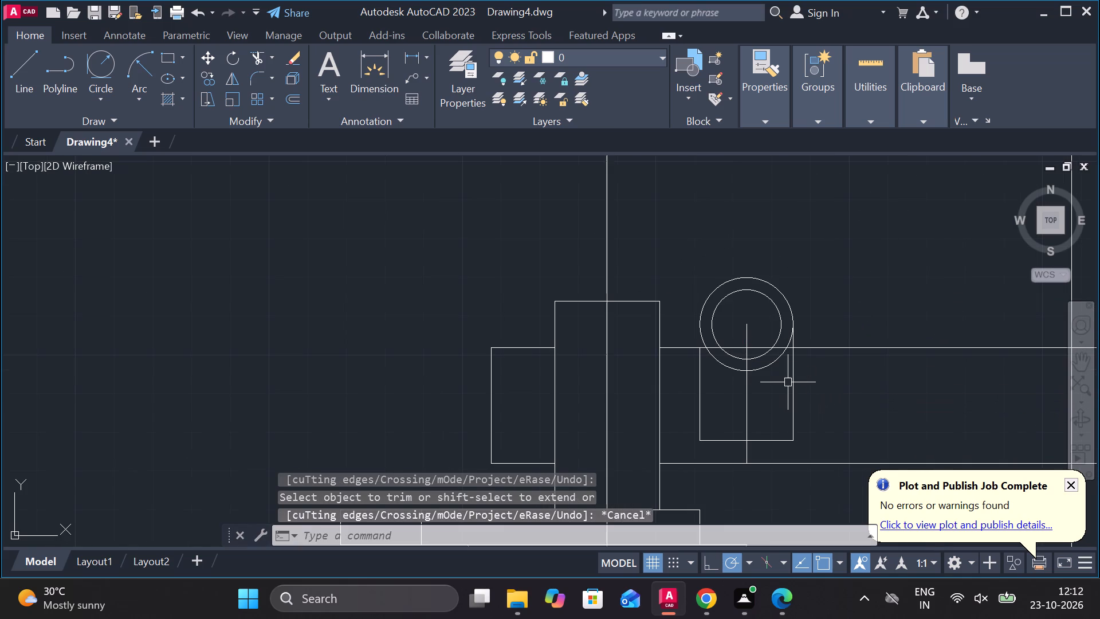
Extend the bracket's left vertical line up to the outer circle.
text(EX)
key(space)
click(697, 369)
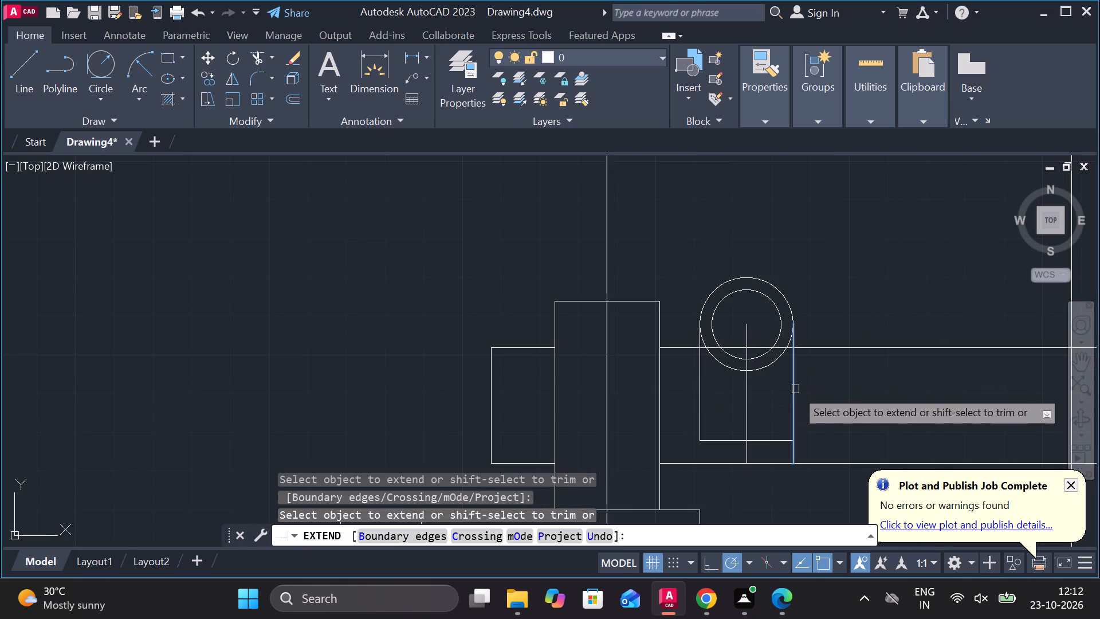
key(Escape)
Trim the outer circle's lower arc and the shaft's top edge between the bracket's two vertical sides.
text(TR)
key(space)
click(757, 367)
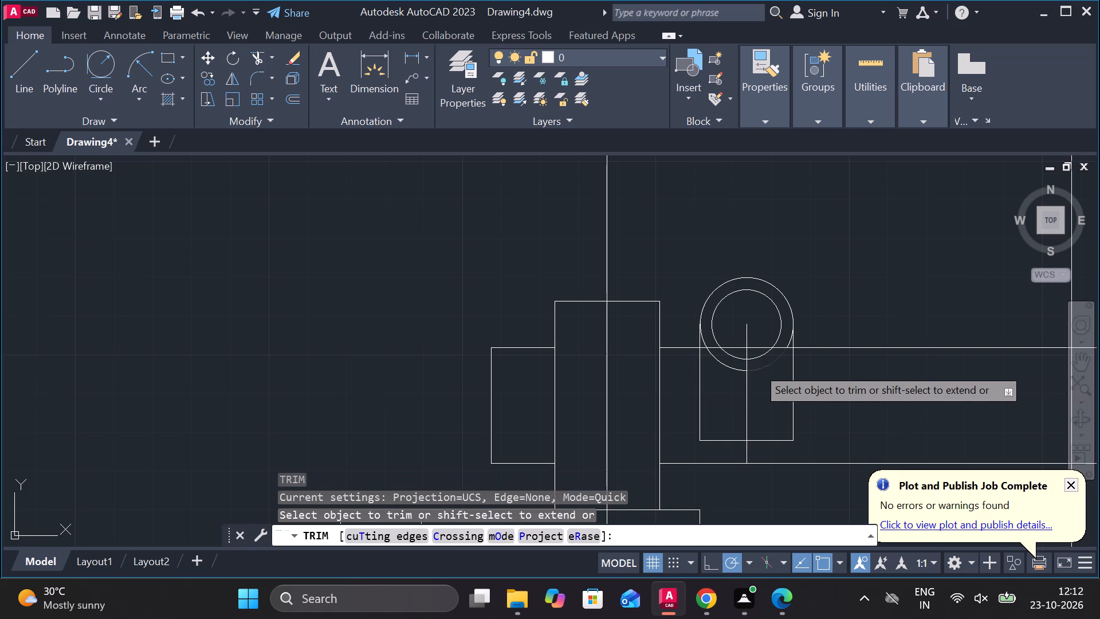
click(729, 367)
click(709, 350)
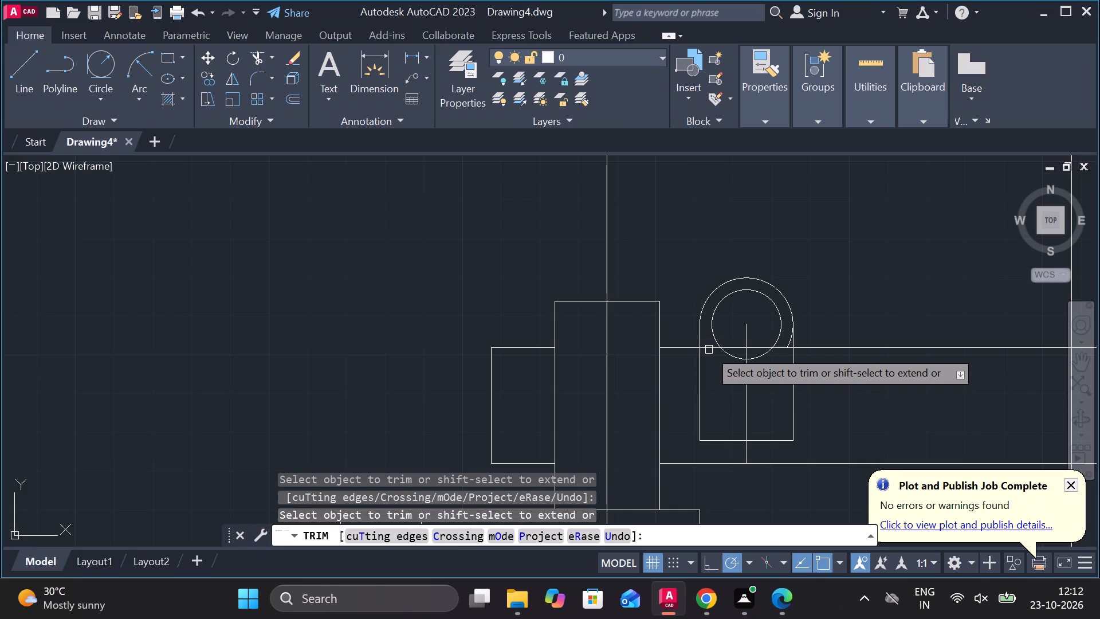
scroll(709, 350, up, 2)
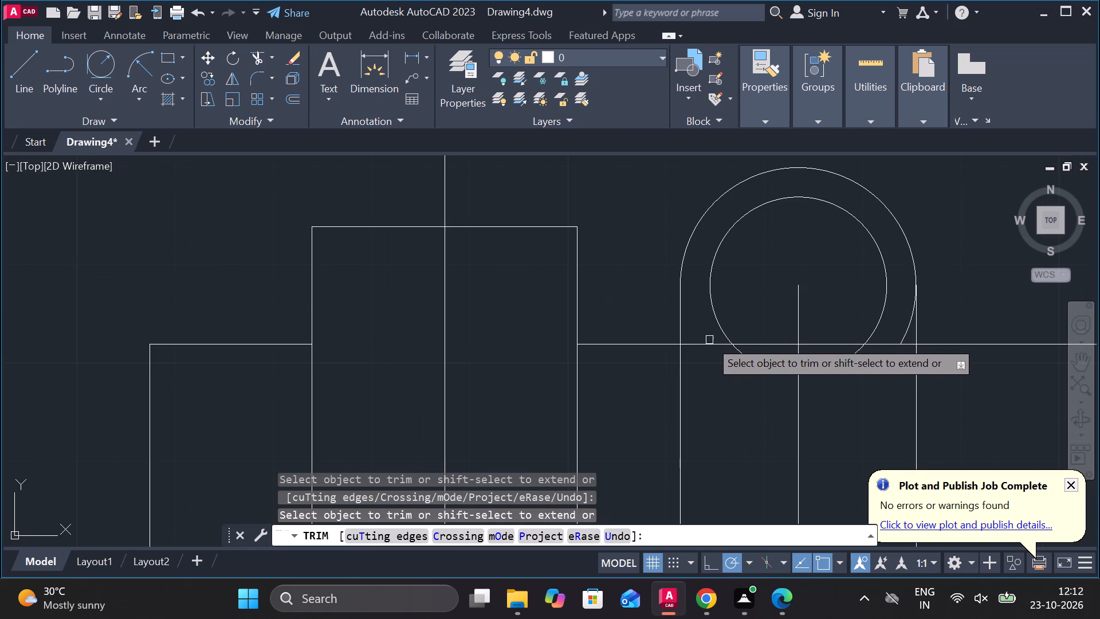
click(708, 346)
scroll(708, 351, down, 1)
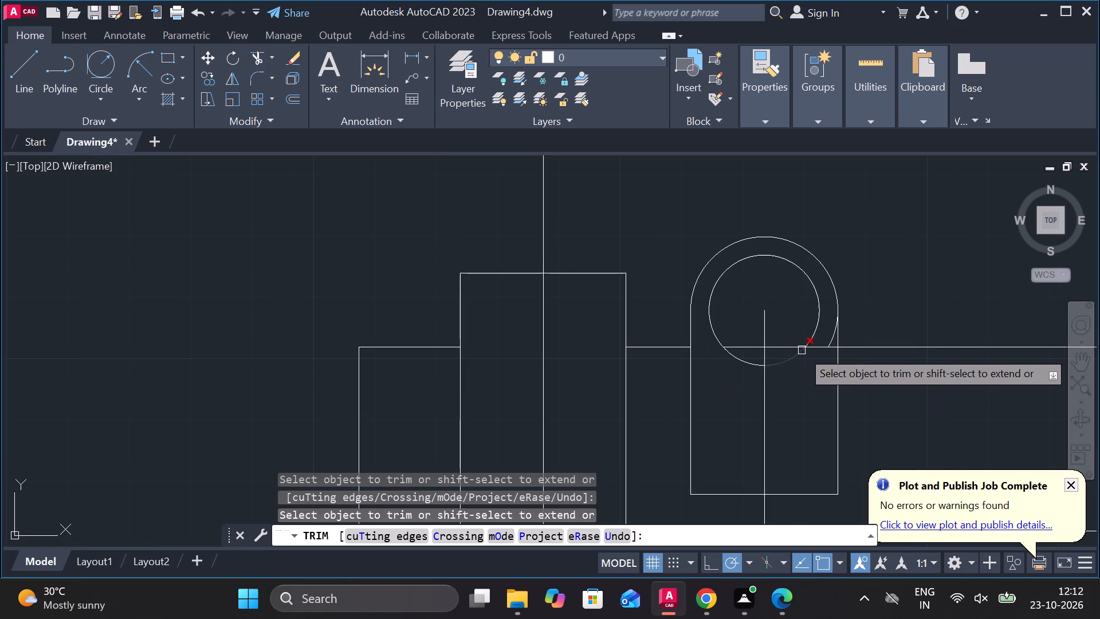
click(794, 349)
click(751, 347)
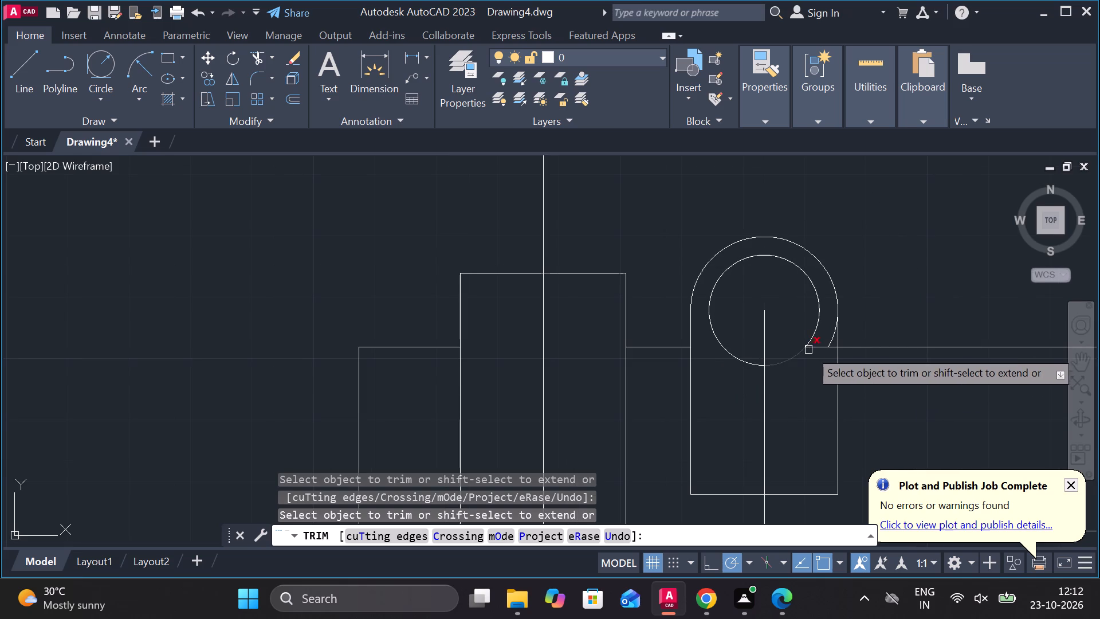
click(820, 350)
click(828, 344)
click(829, 347)
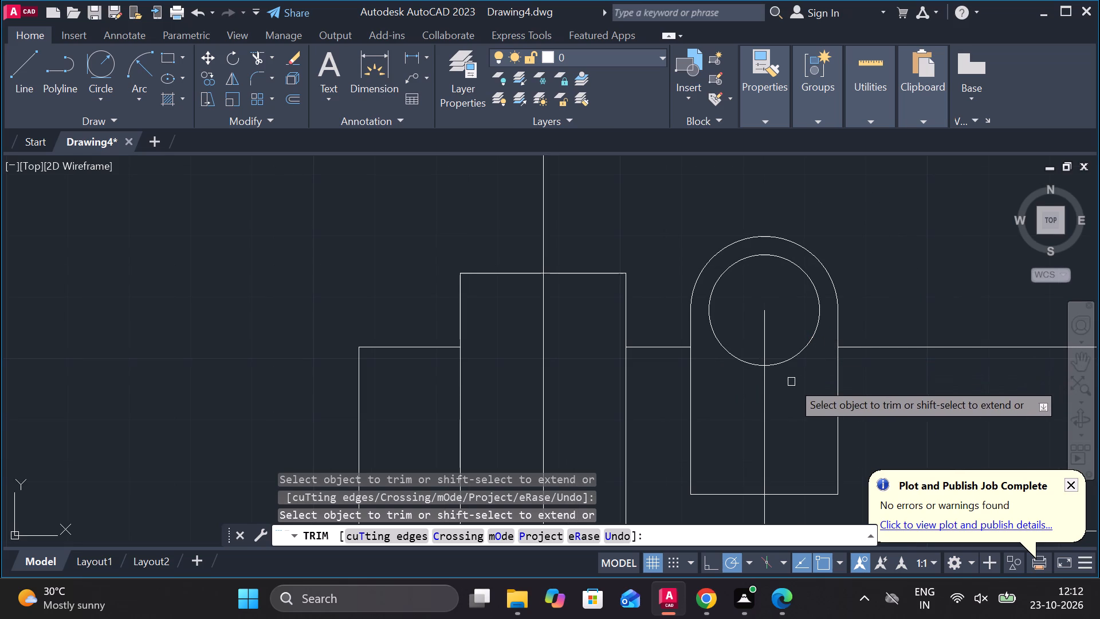
scroll(795, 382, down, 2)
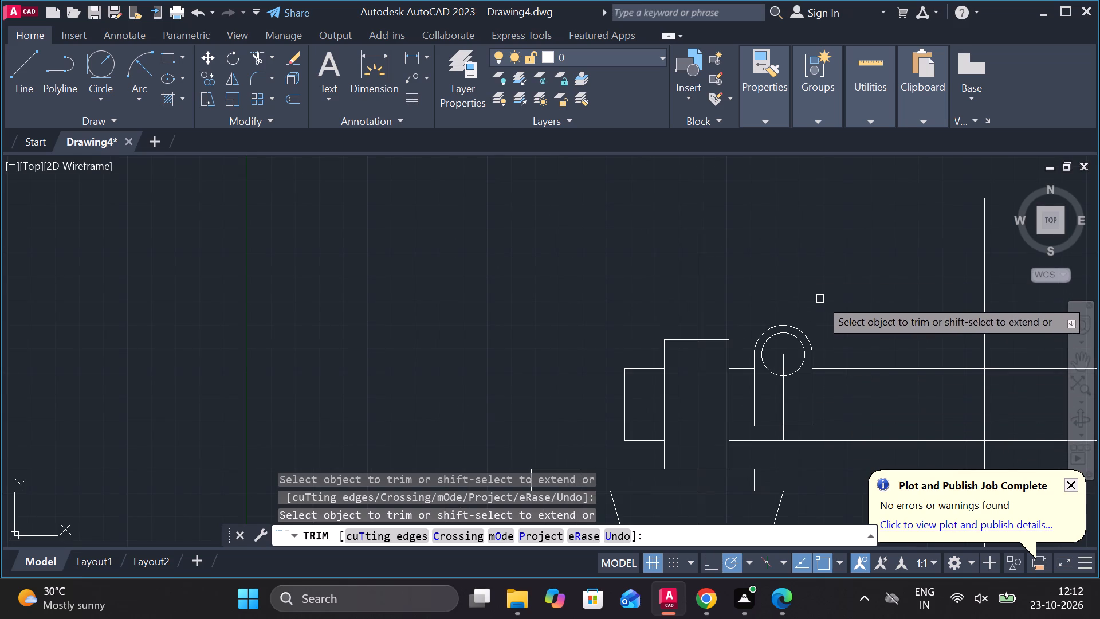
middle_drag(799, 300, 706, 226)
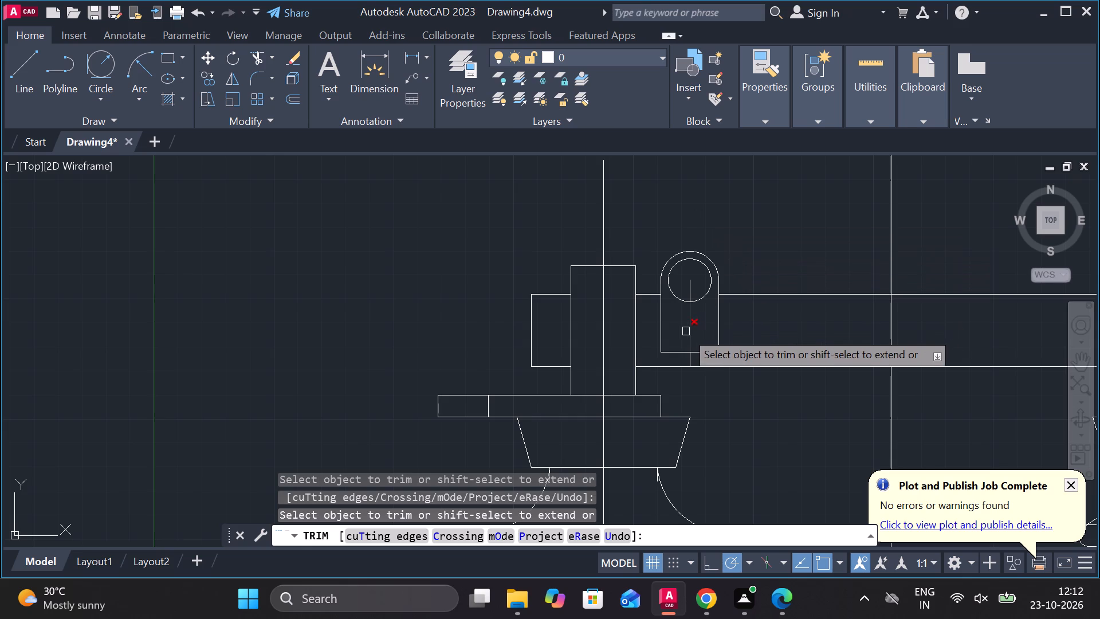
key(Escape)
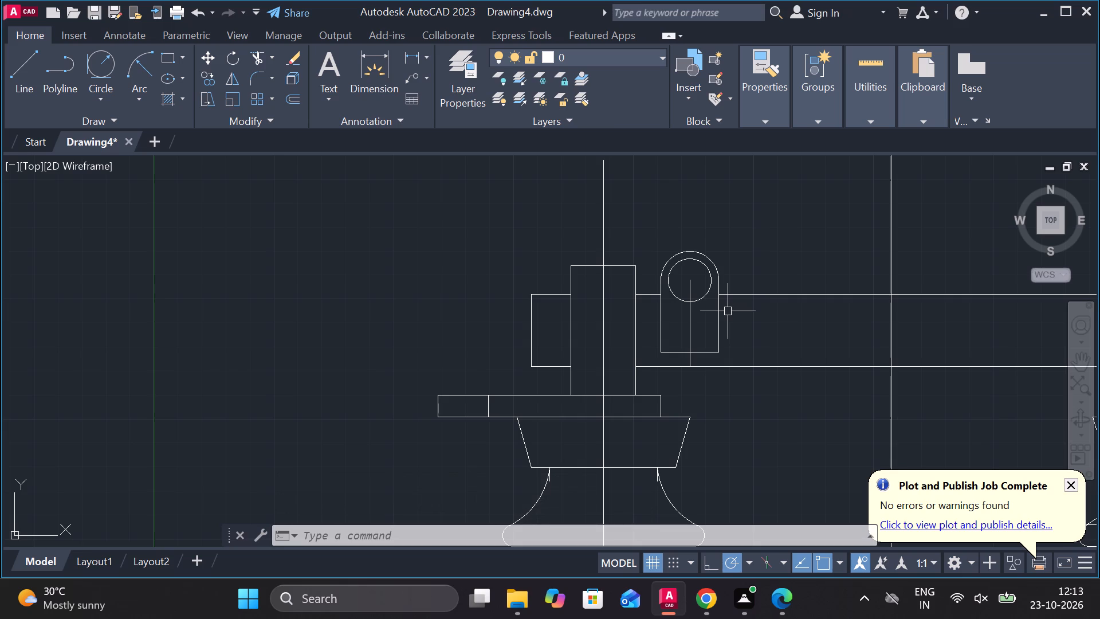
Offset the bracket's vertical centre line 10.5 to the right.
click(689, 332)
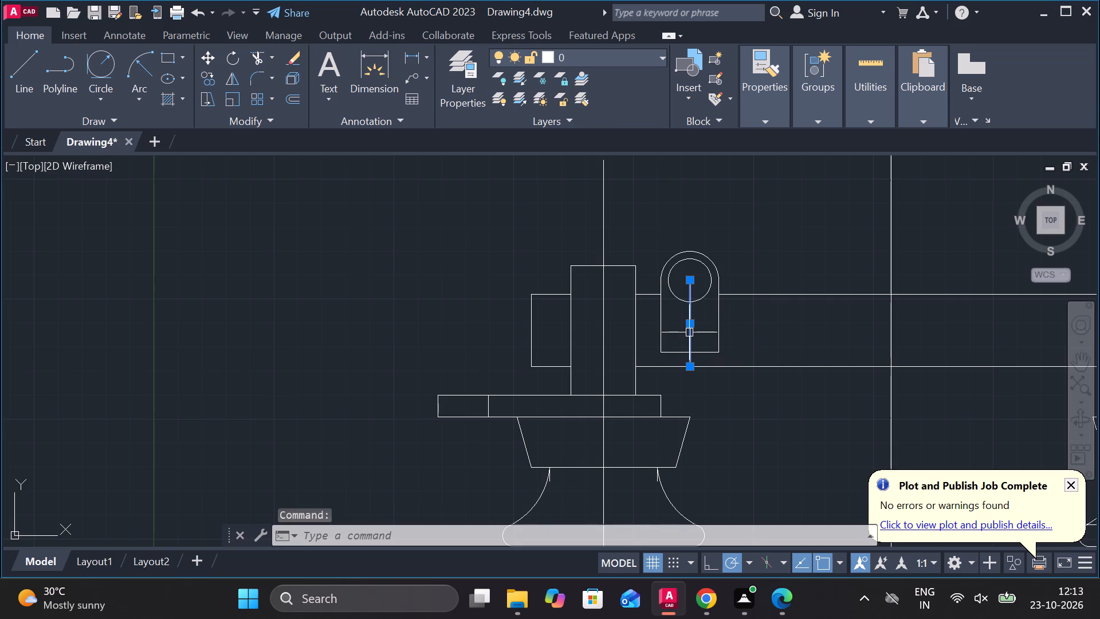
key(o)
key(Return)
key(Return)
scroll(690, 332, up, 2)
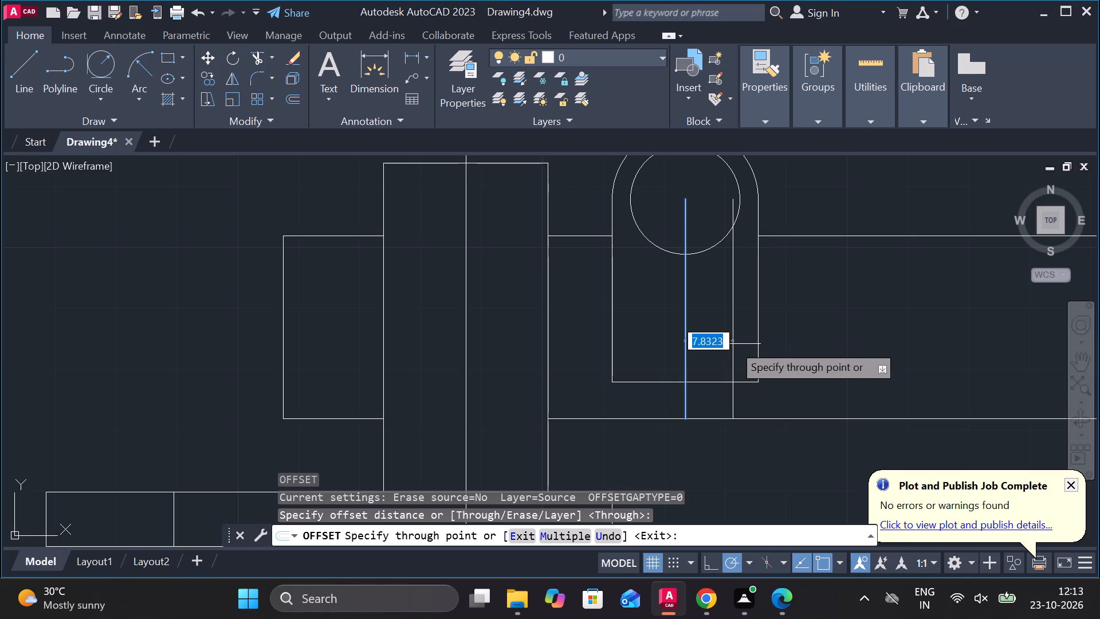
text(10)
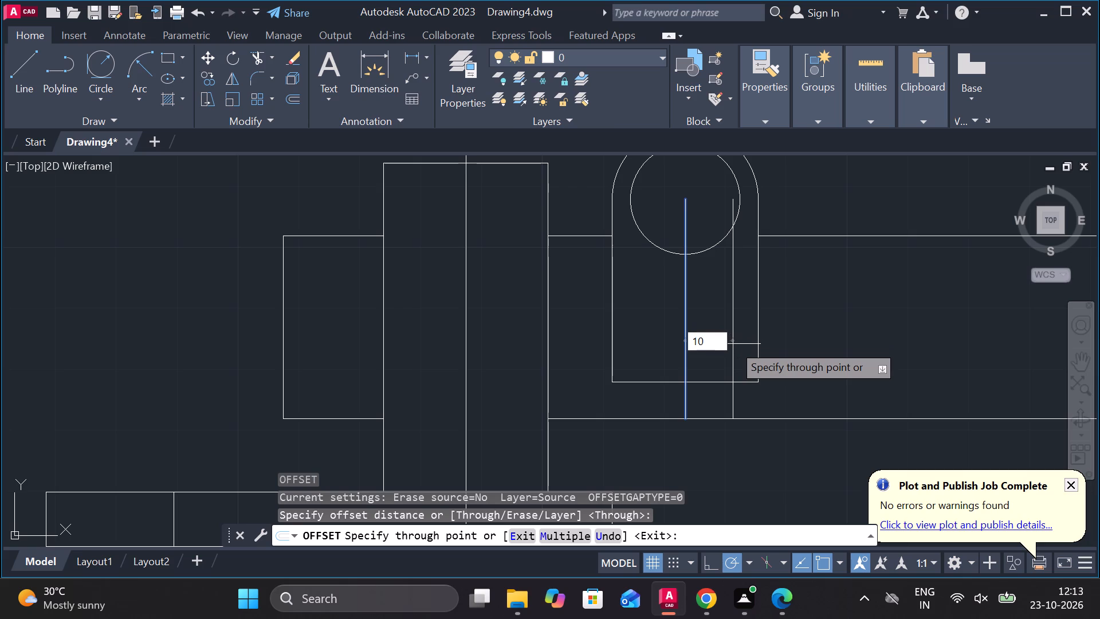
key(period)
key(5)
key(Return)
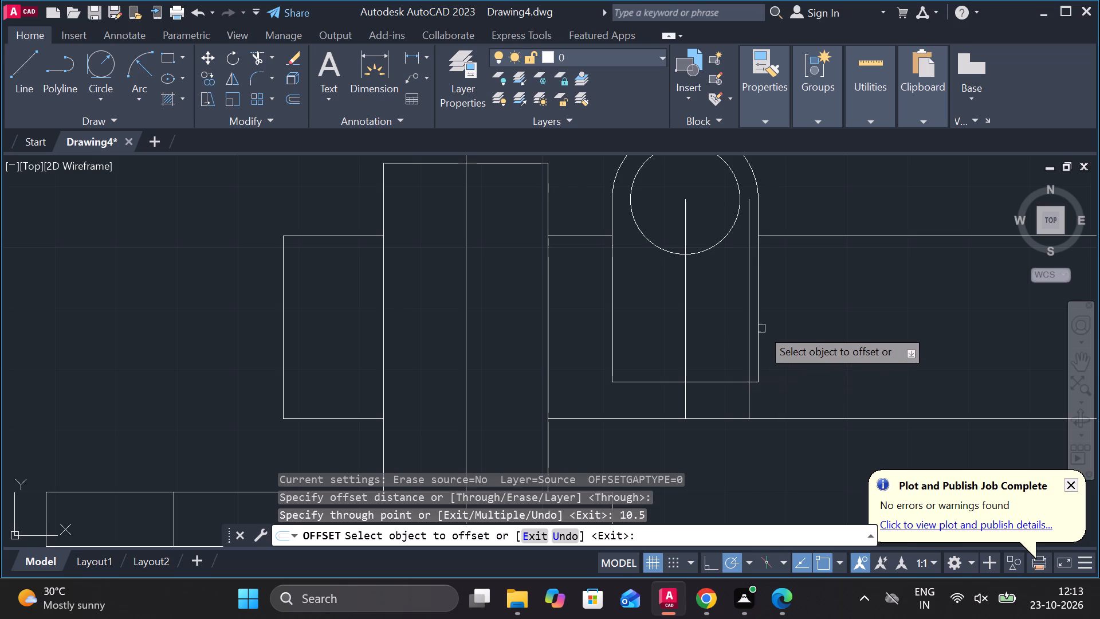
key(Escape)
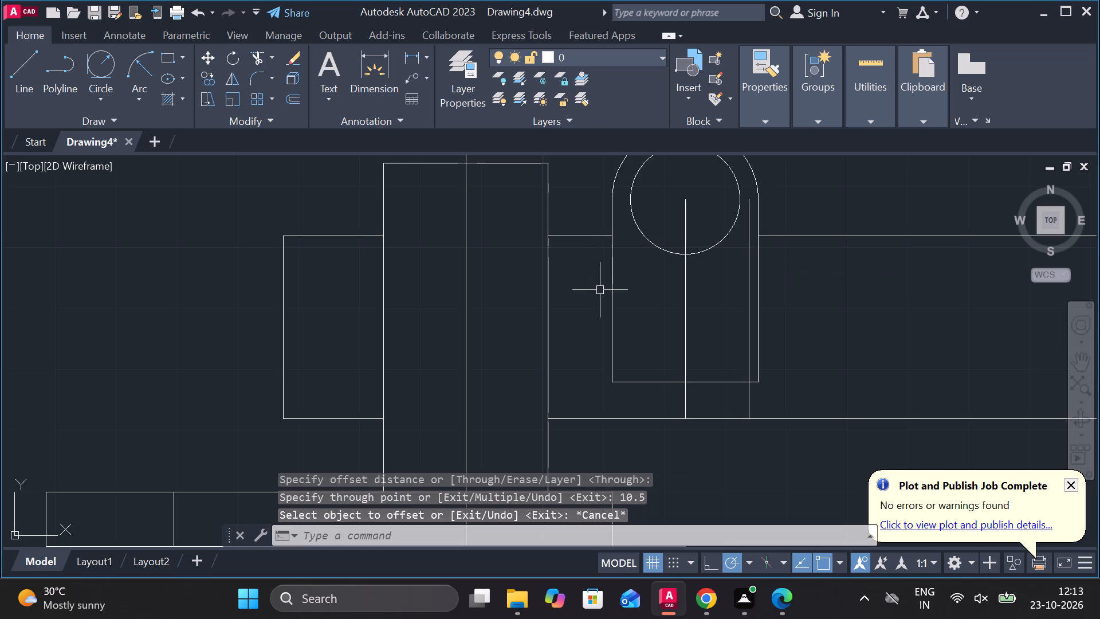
Erase the bracket's inner circle and its rounded outer top arc.
middle_drag(616, 288, 597, 315)
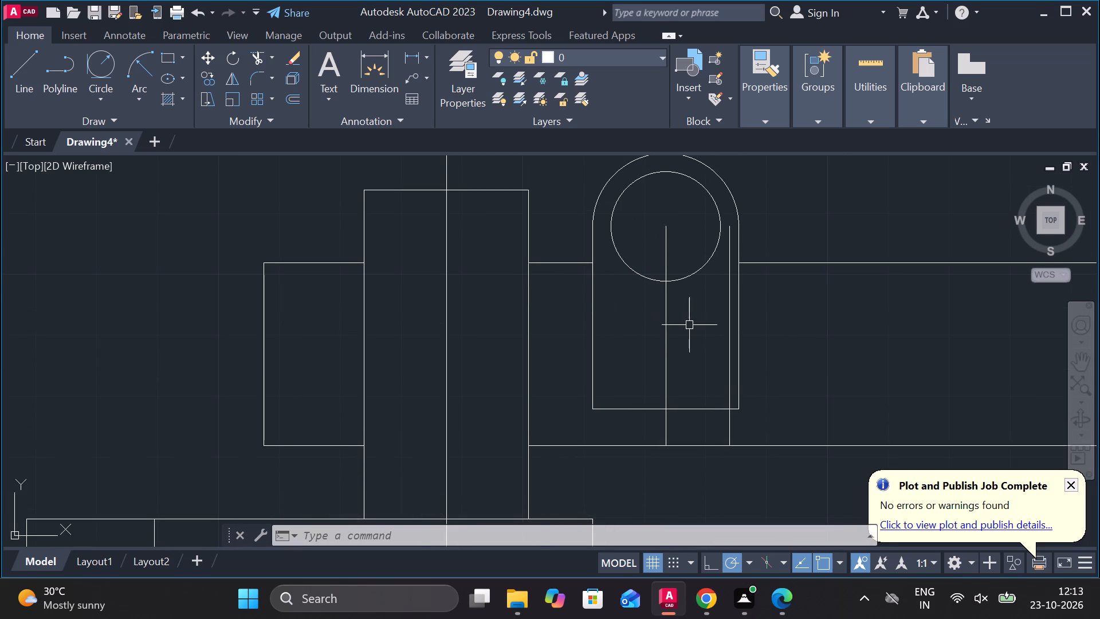
scroll(695, 324, down, 1)
click(696, 237)
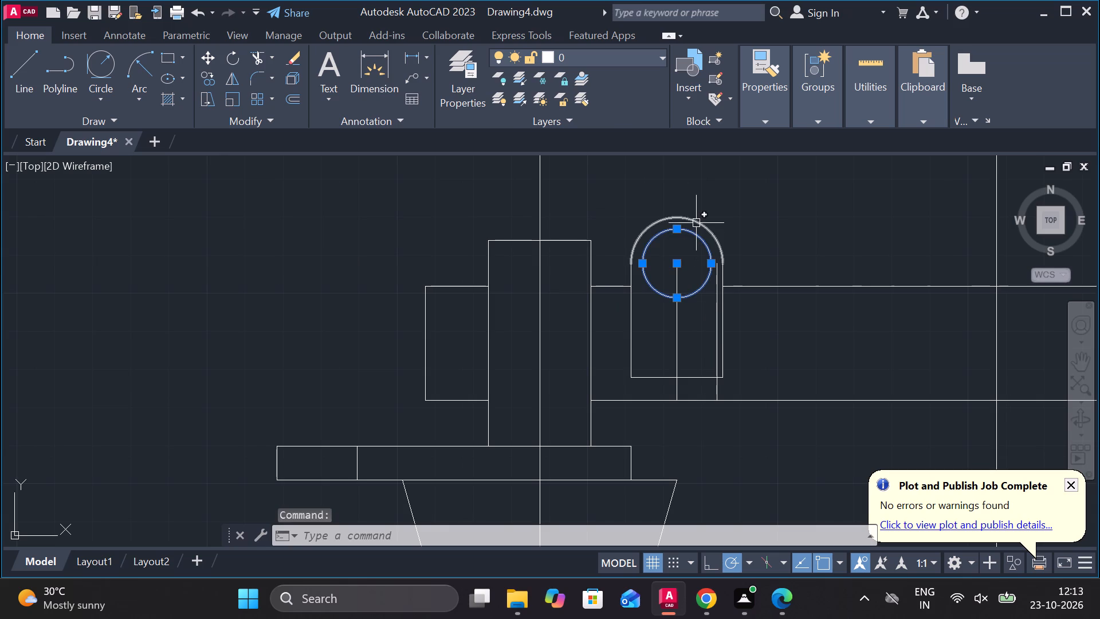
click(696, 223)
text(E)
key(space)
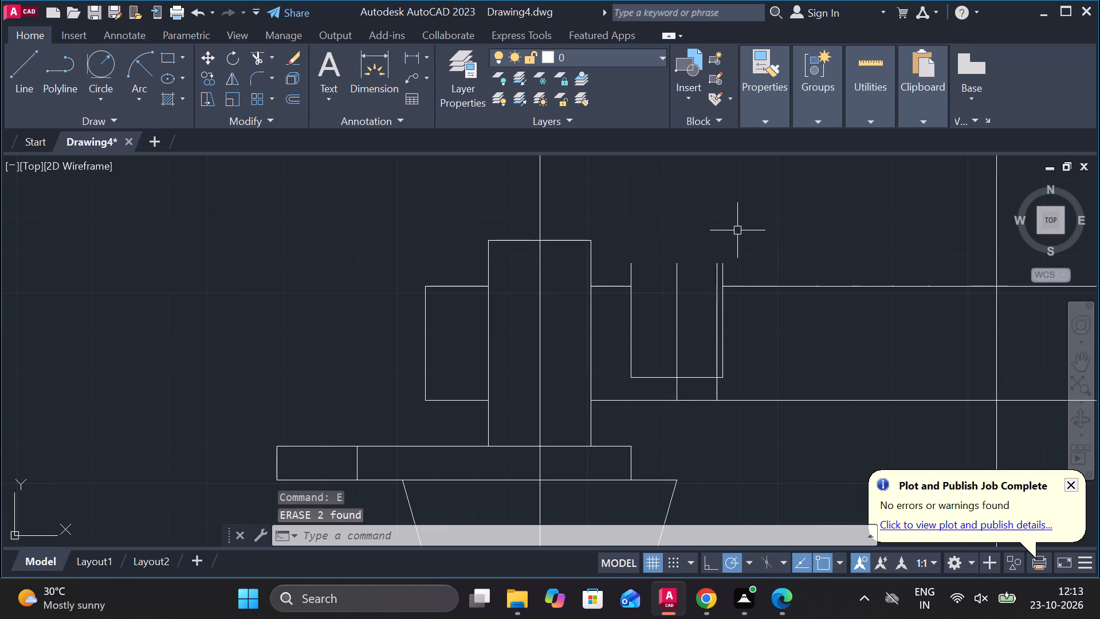
Draw a circle of diameter 24 centred on the top end of the bracket's vertical centre line.
text(C)
key(space)
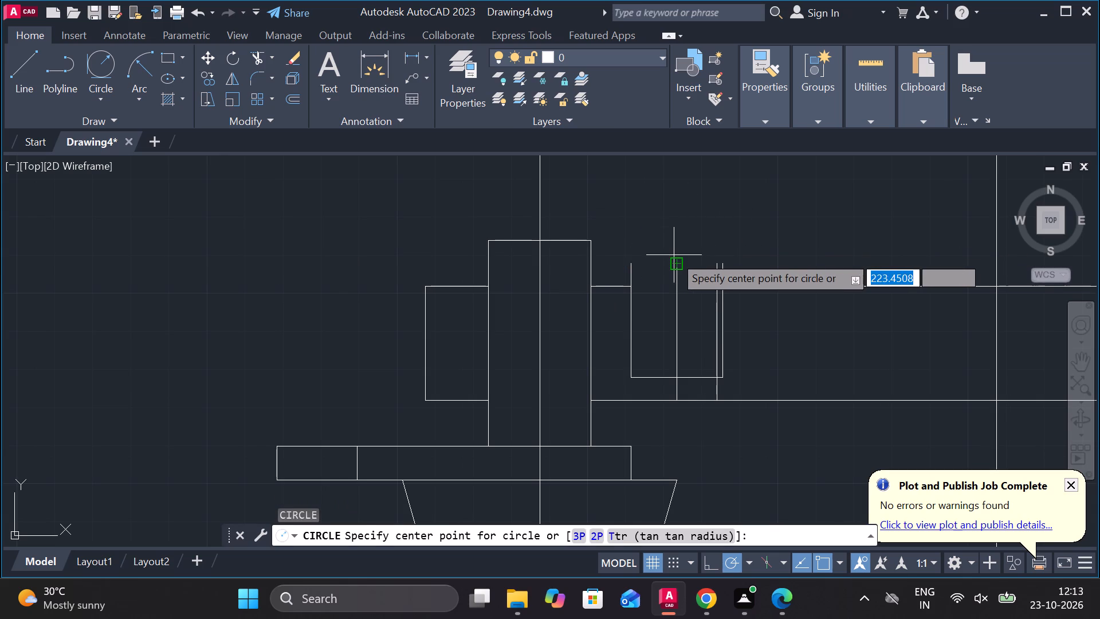
click(674, 259)
text(D)
key(space)
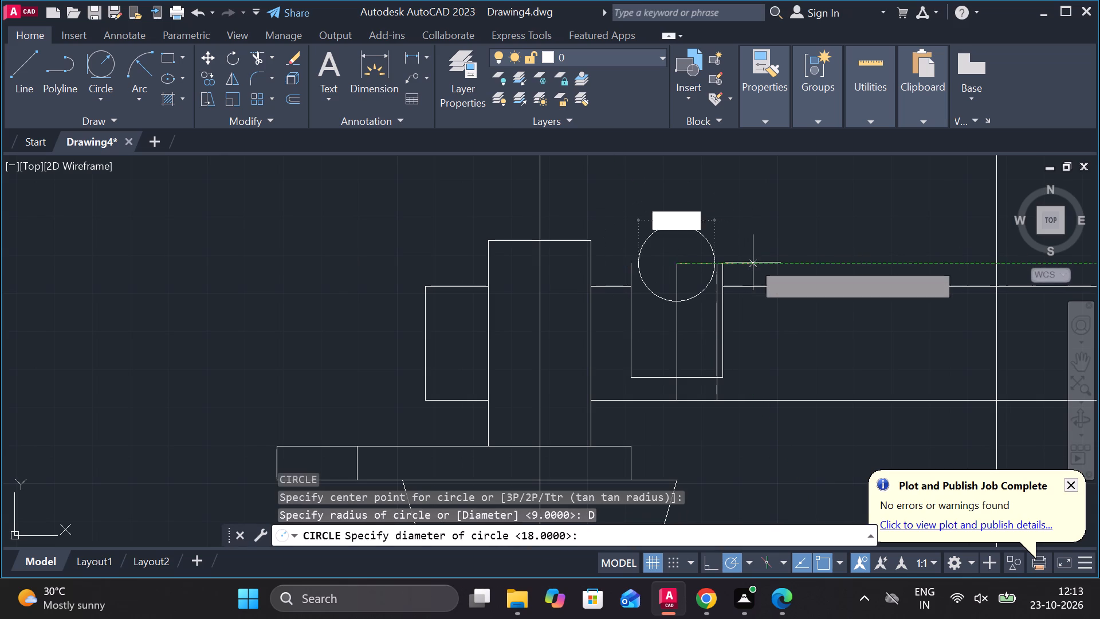
text(24)
key(space)
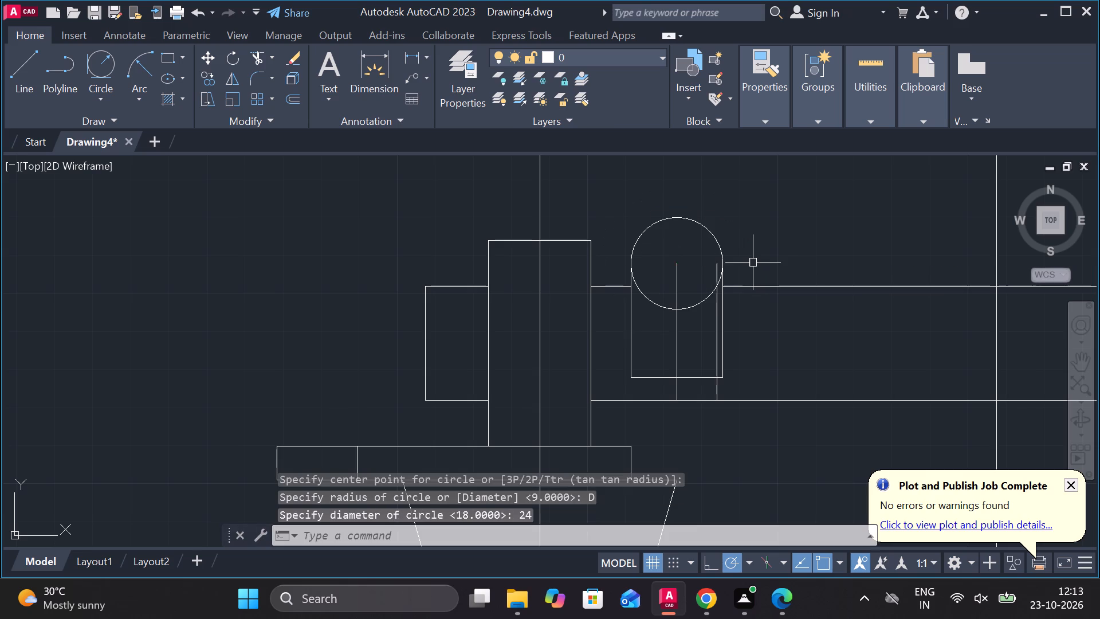
Draw a concentric circle of radius 18 around the 24-diameter circle.
text(C)
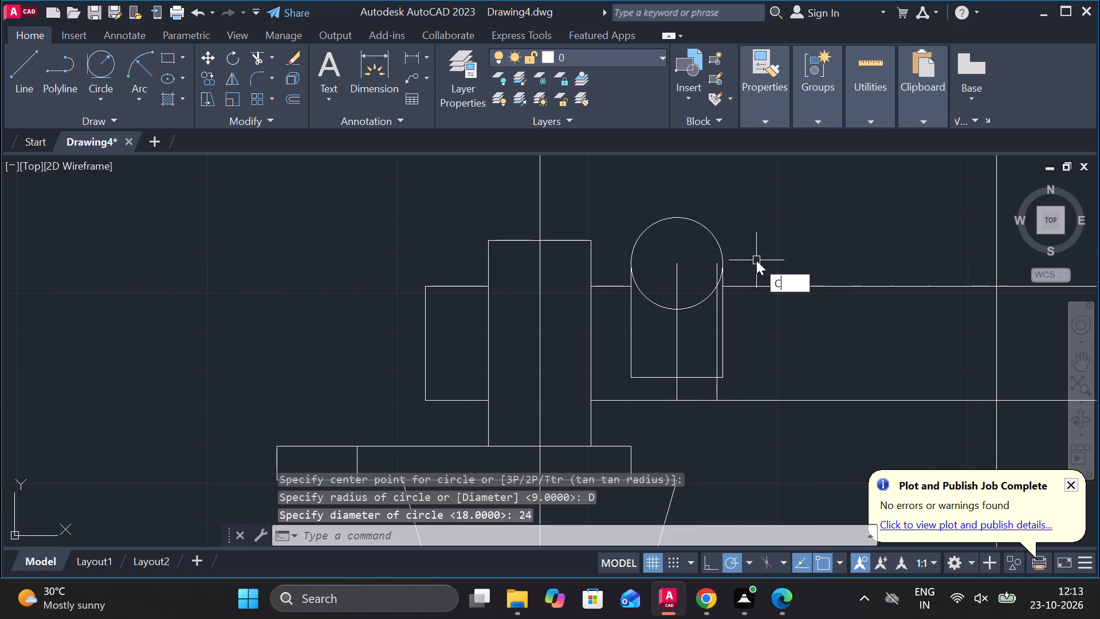
key(space)
click(670, 268)
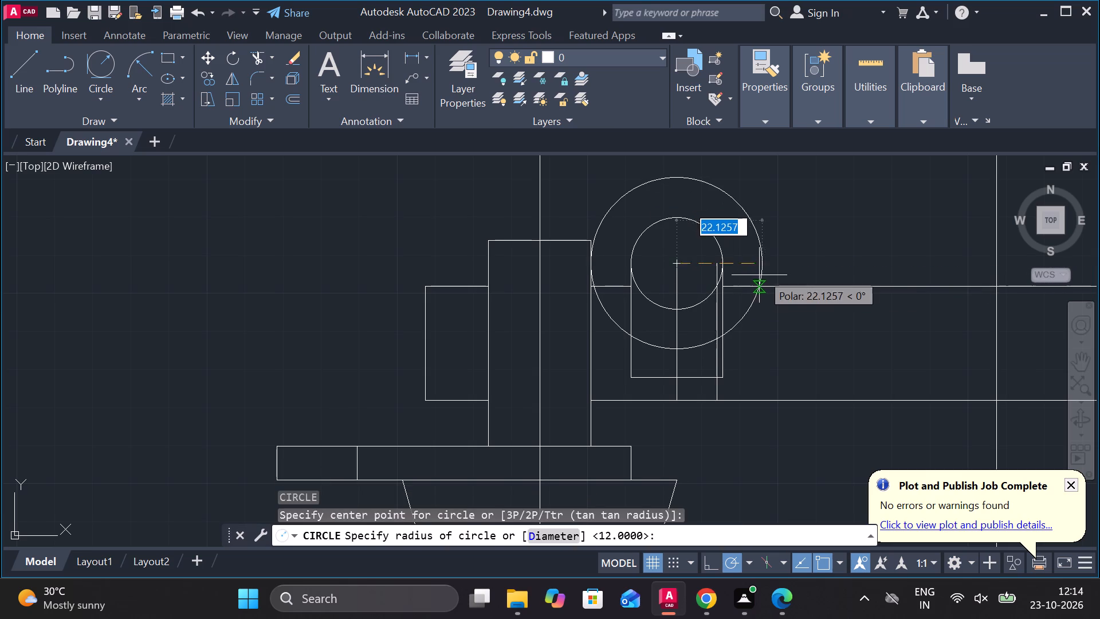
key(1)
key(8)
key(Return)
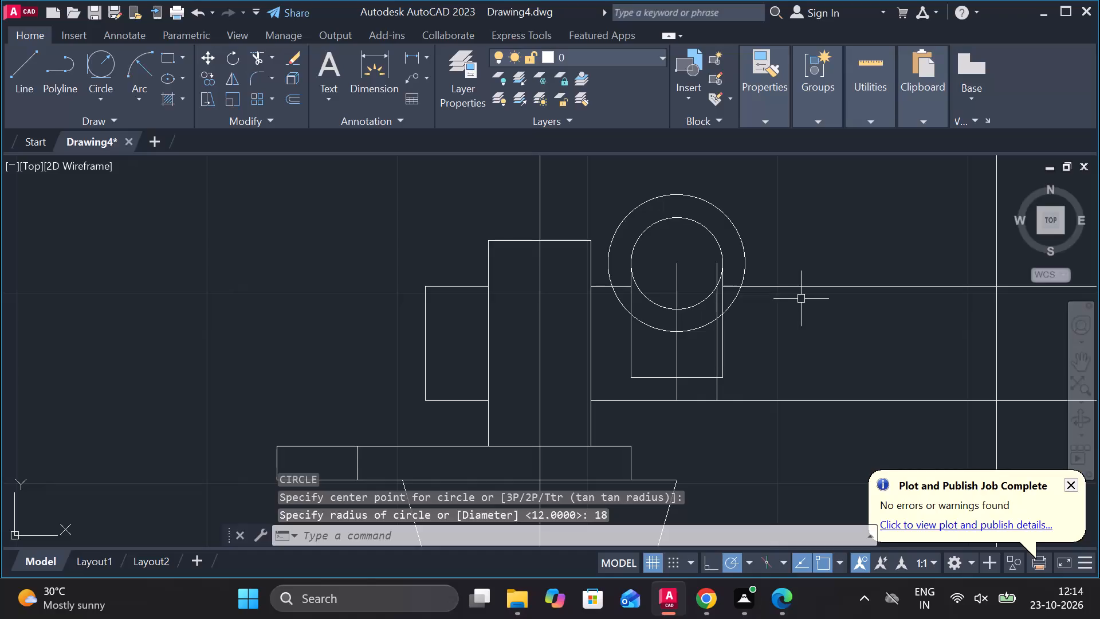
Draw the bracket's new right side from the 18-radius circle's right quadrant down to bottom-edge level, continuing left to the 10.5-offset vertical line.
key(l)
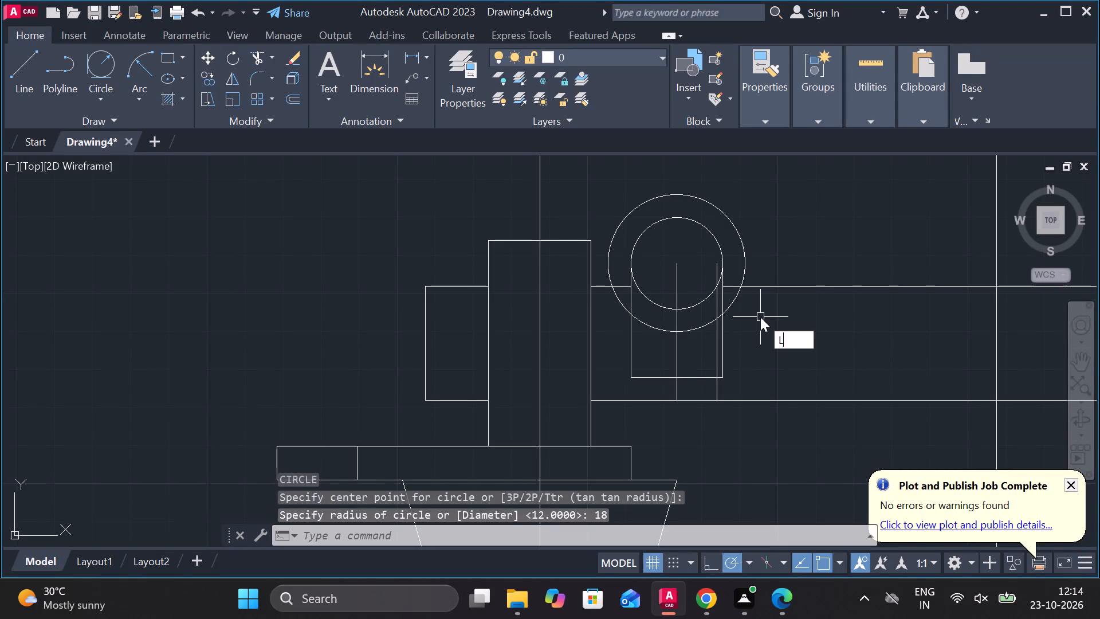
key(Return)
click(751, 269)
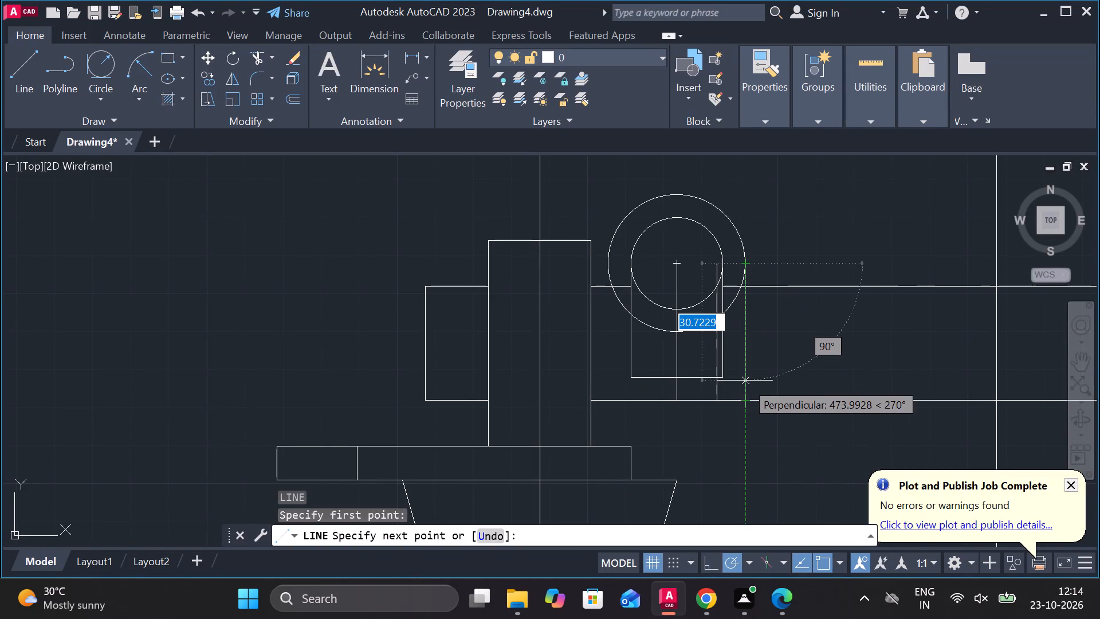
scroll(744, 375, up, 2)
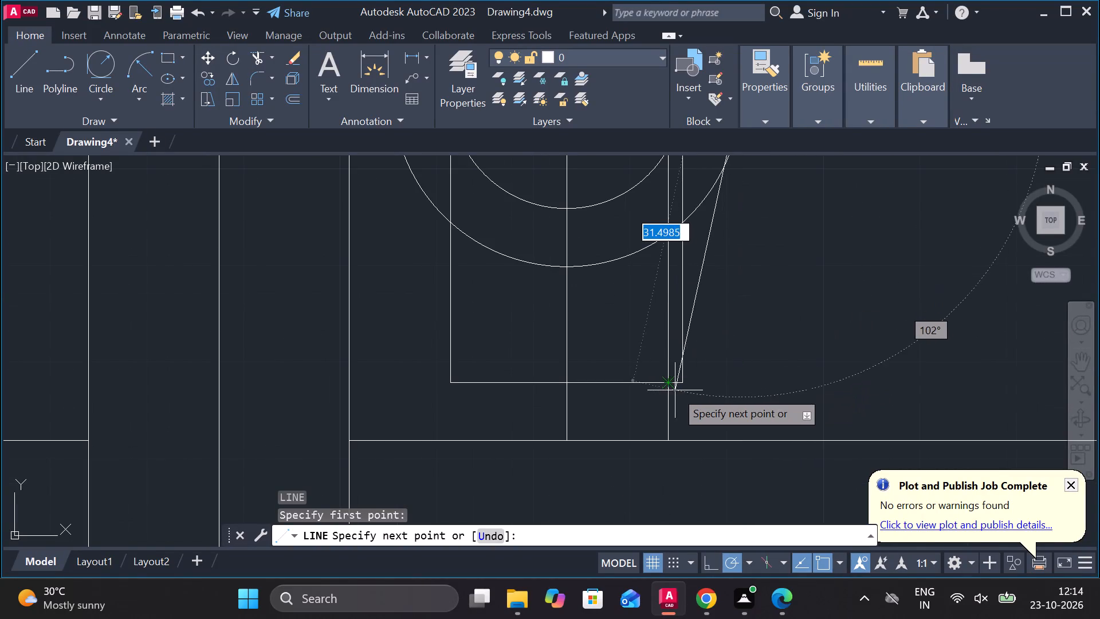
click(752, 387)
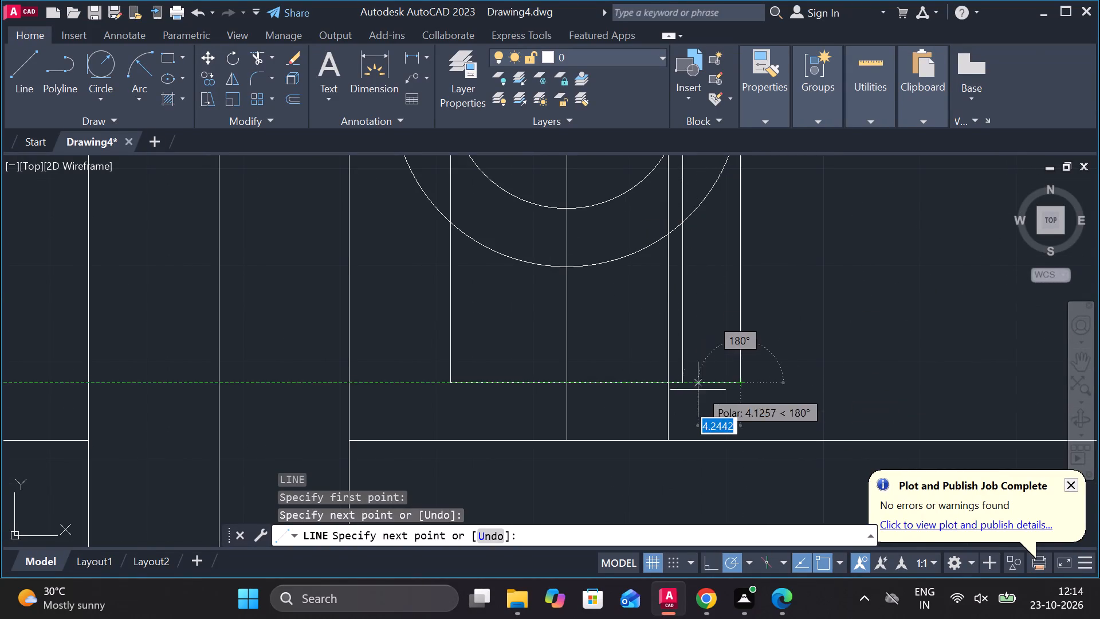
click(668, 381)
key(Escape)
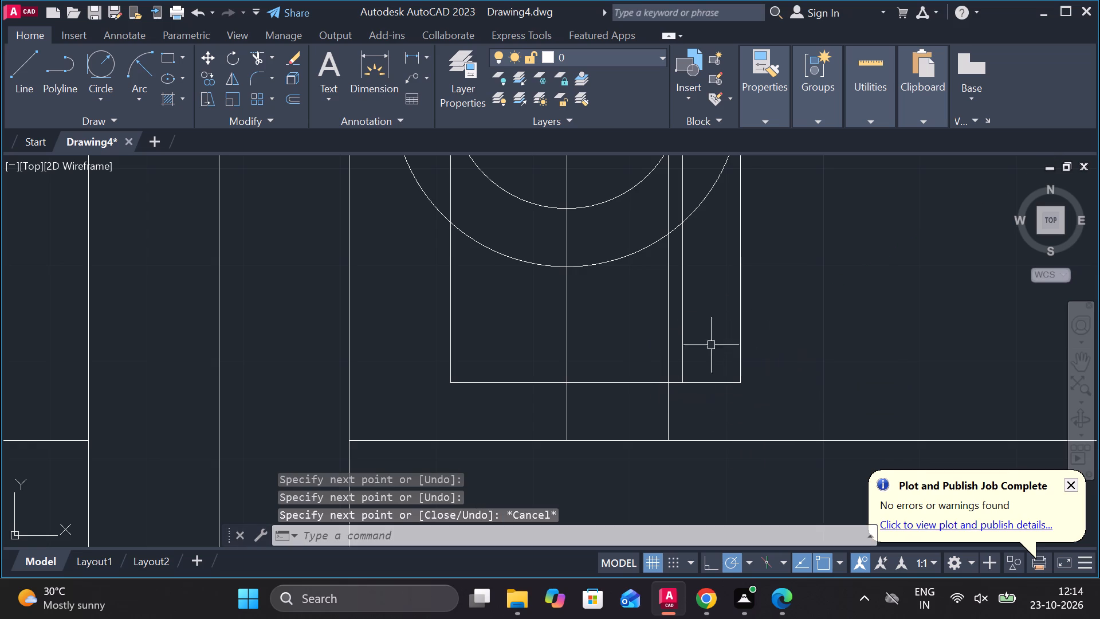
Erase the bracket's old right side line just inside the new one.
click(686, 317)
text(E)
key(space)
Draw the bracket's new left side from the 18-radius circle's left quadrant down to bottom-edge level, continuing right to the old bottom-left corner.
scroll(694, 318, down, 2)
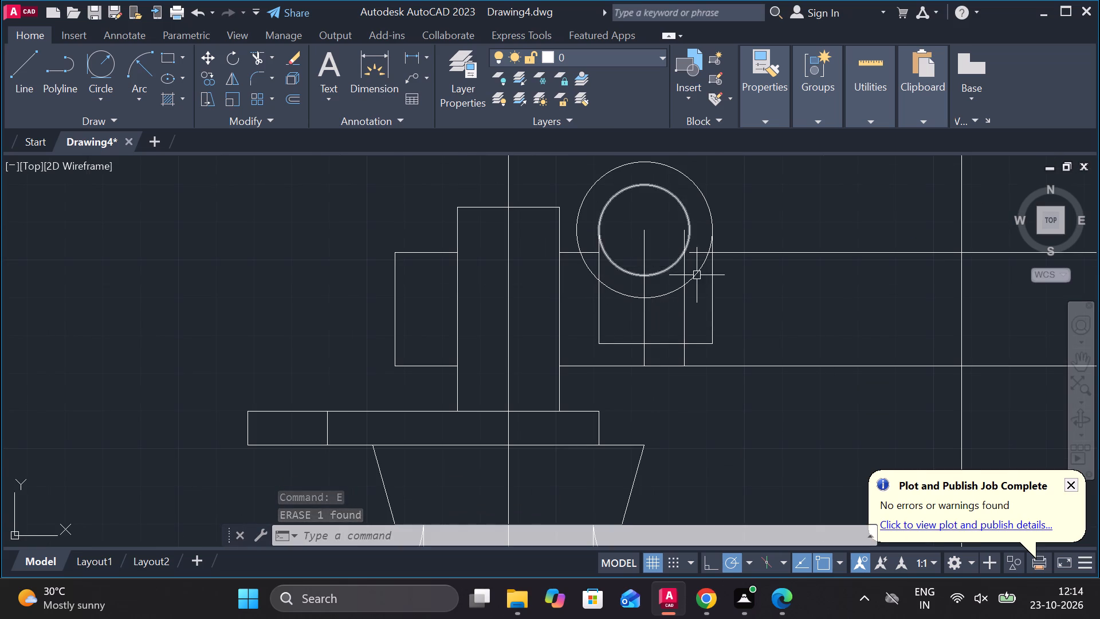
key(l)
key(Return)
click(580, 227)
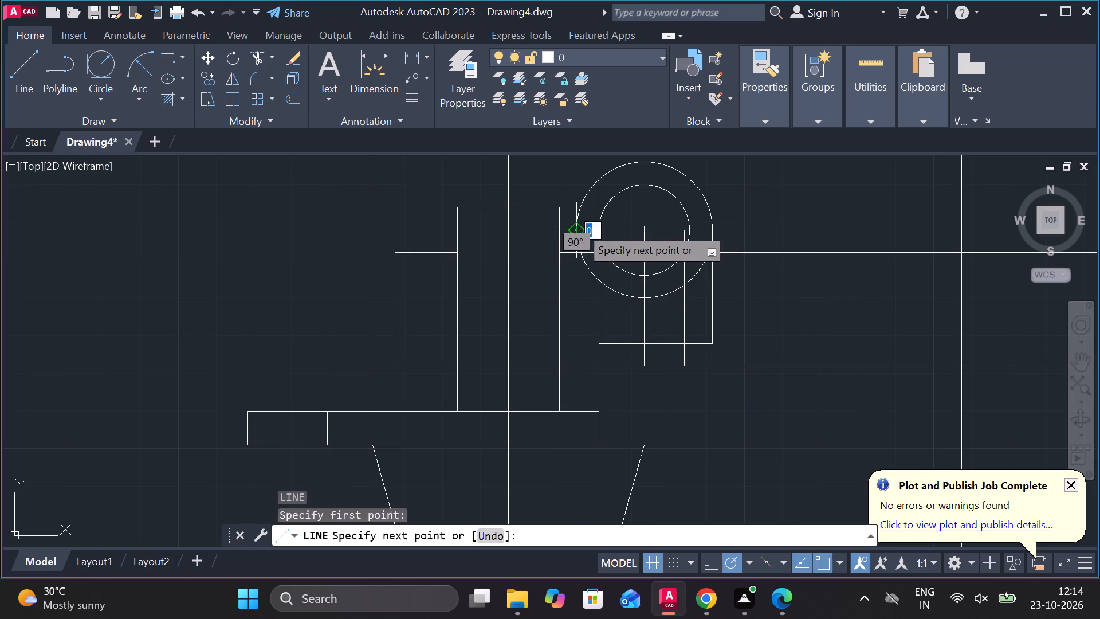
scroll(580, 340, up, 2)
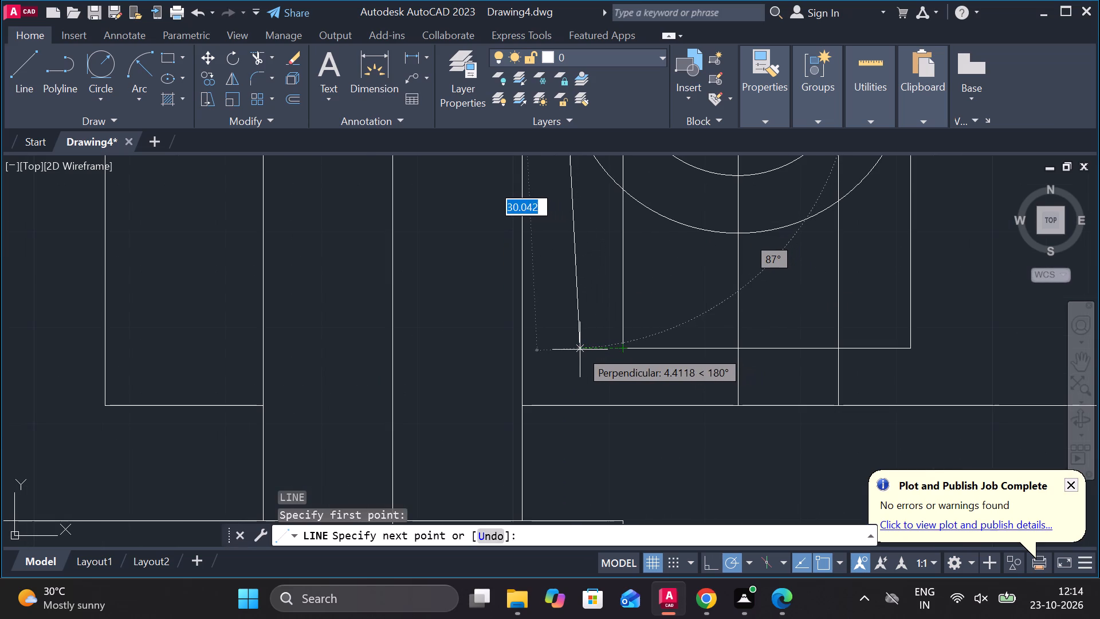
click(571, 350)
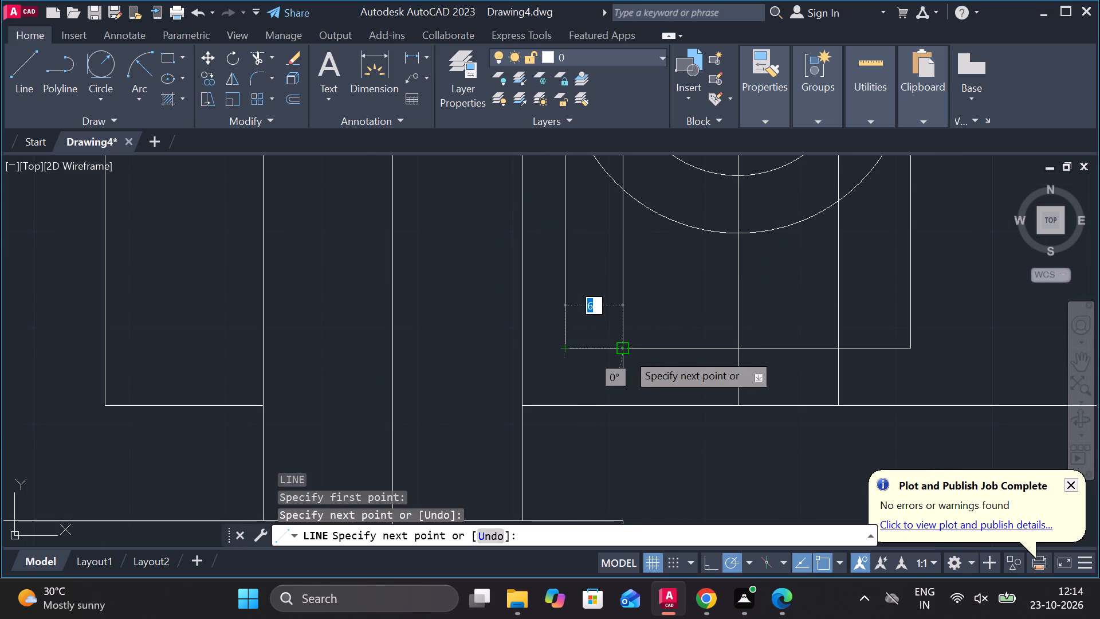
click(627, 352)
key(Escape)
Trim the 18-radius circle's lower-left arc and the shaft's top edge between the bracket's old and new left sides.
scroll(724, 330, down, 2)
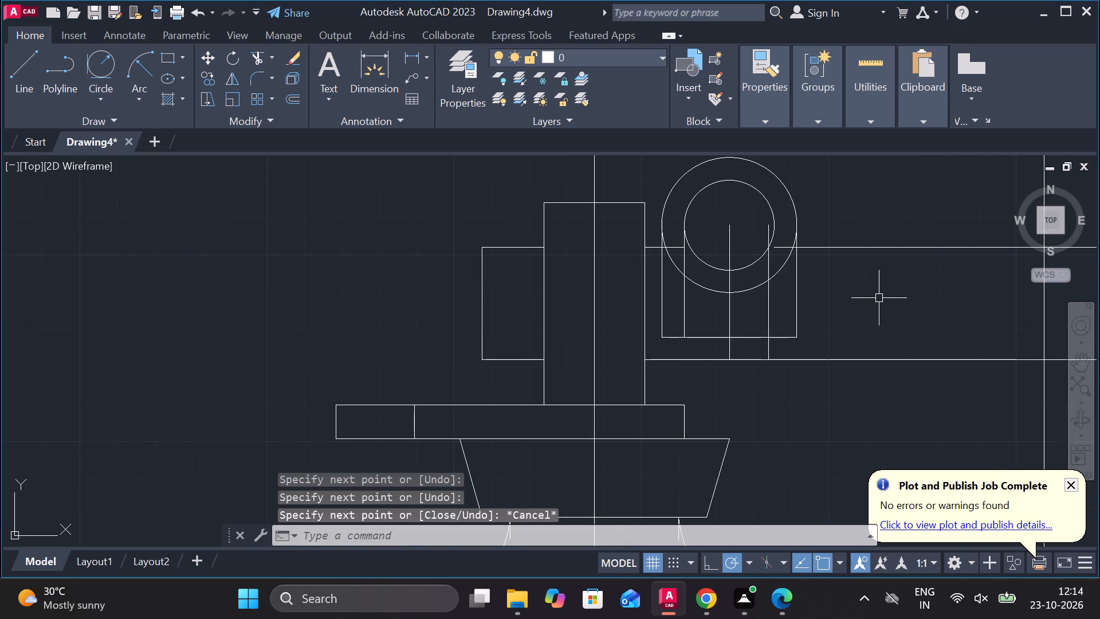
middle_drag(822, 321, 753, 335)
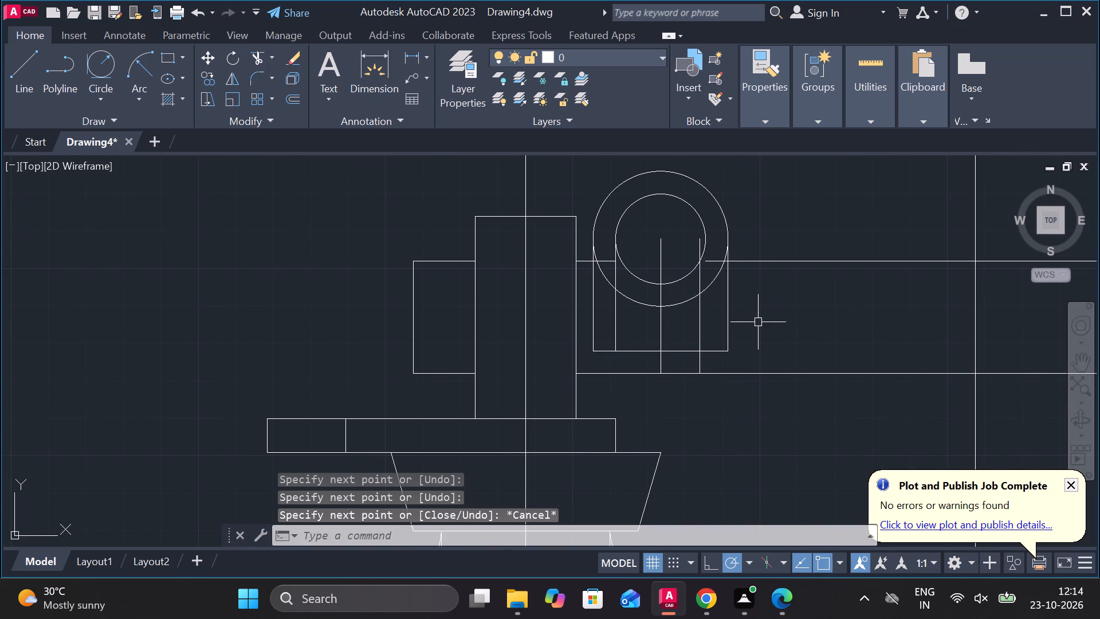
text(TR)
key(space)
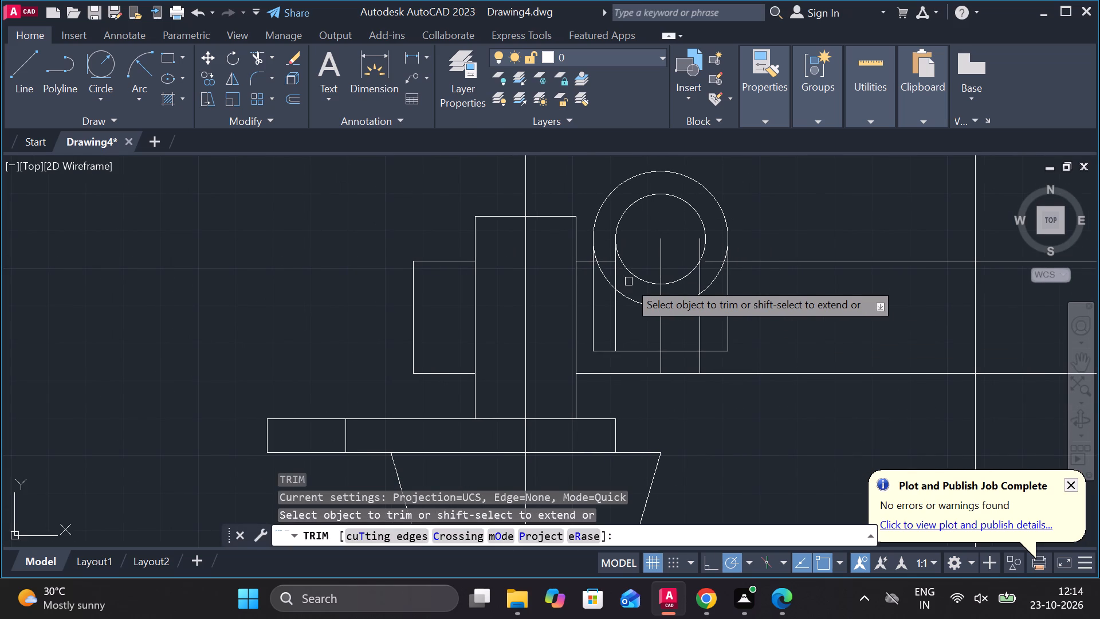
click(603, 264)
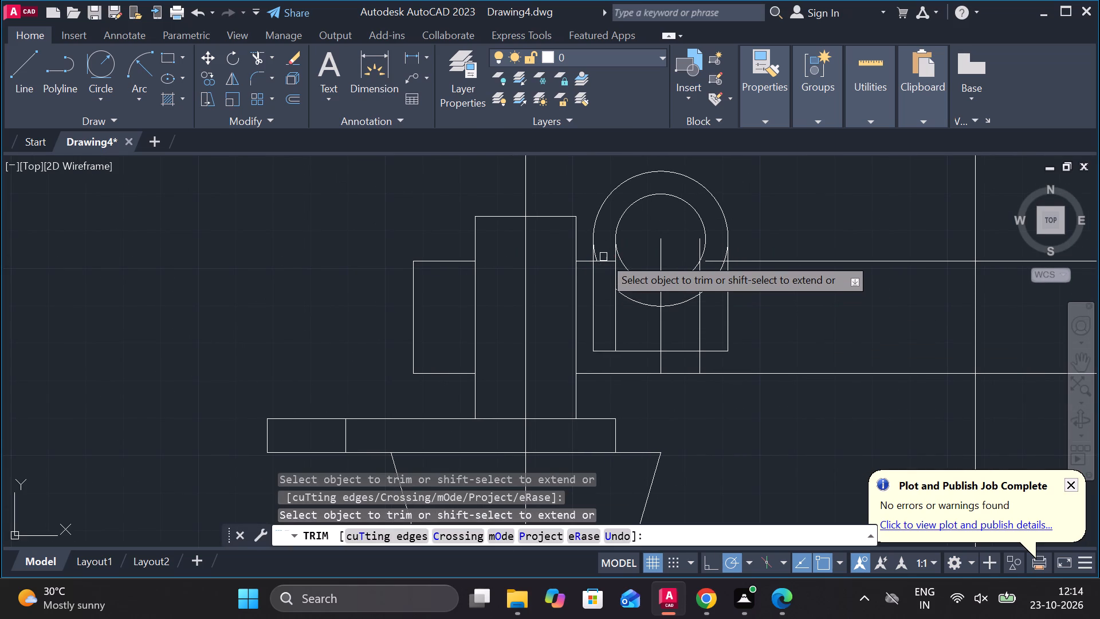
scroll(603, 257, up, 2)
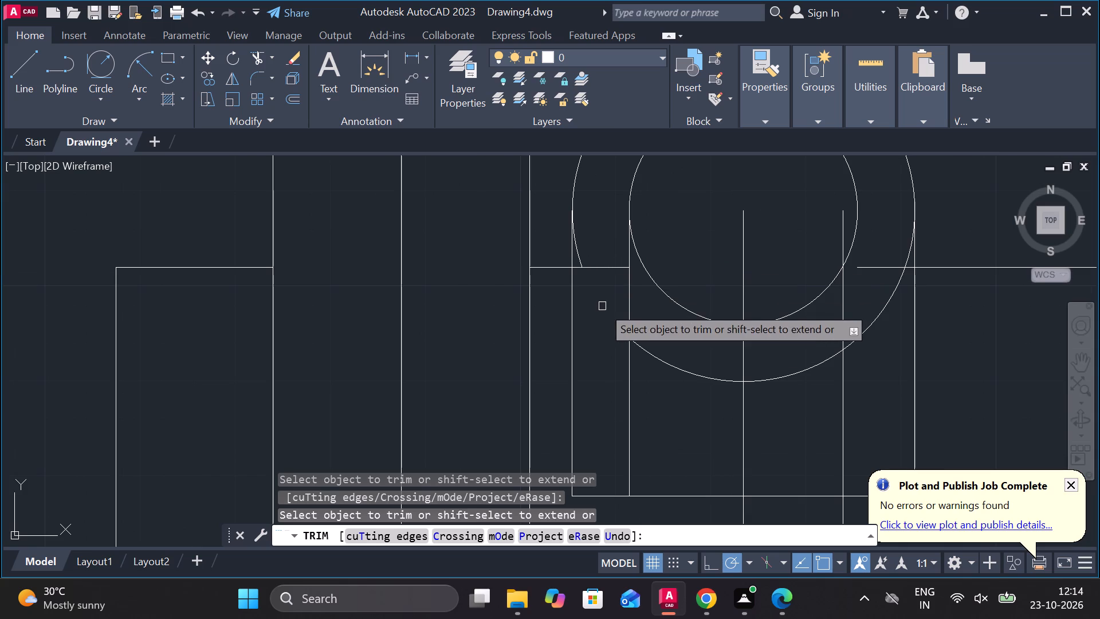
click(580, 263)
click(596, 270)
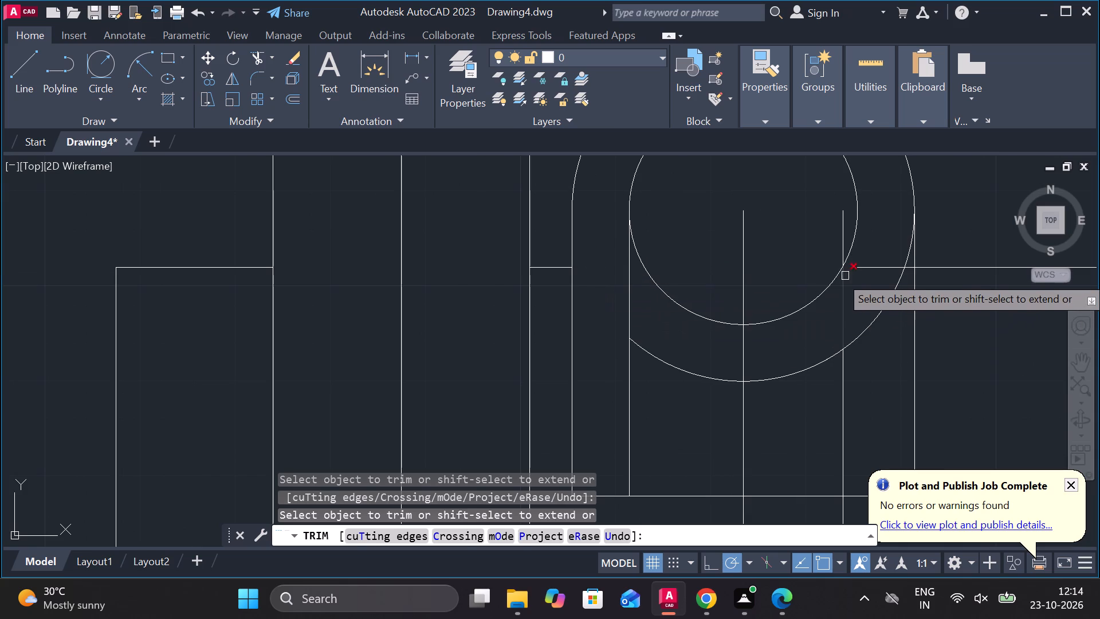
Trim the 18-radius circle's lower-right arc and the shaft's top edge back to the bracket's new right side.
click(865, 274)
click(879, 262)
drag(886, 288, 890, 299)
click(891, 299)
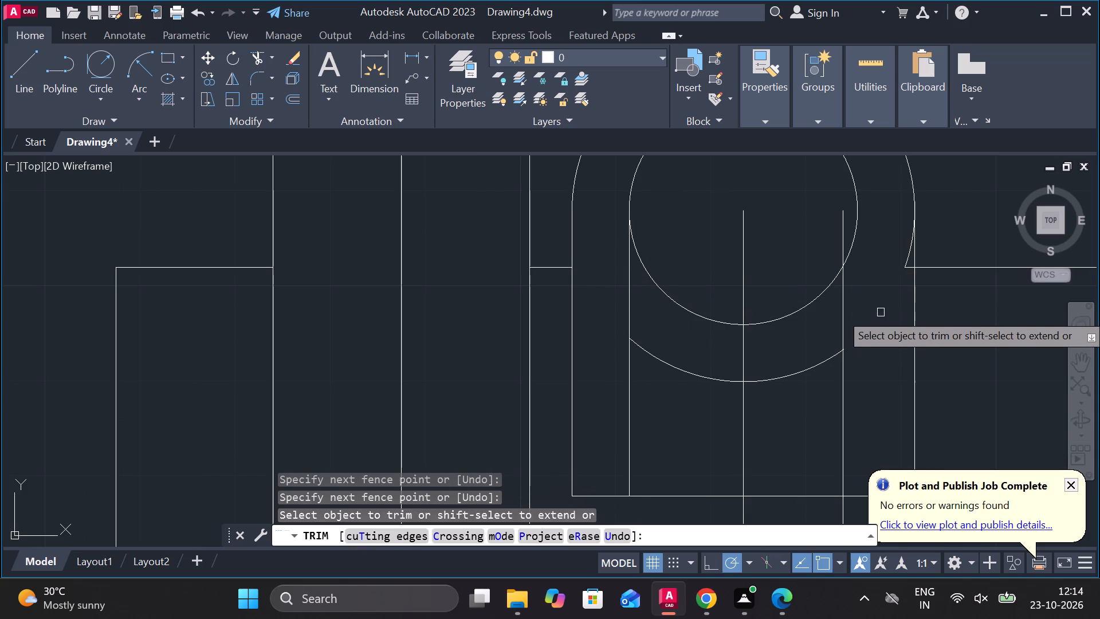
click(910, 268)
click(906, 272)
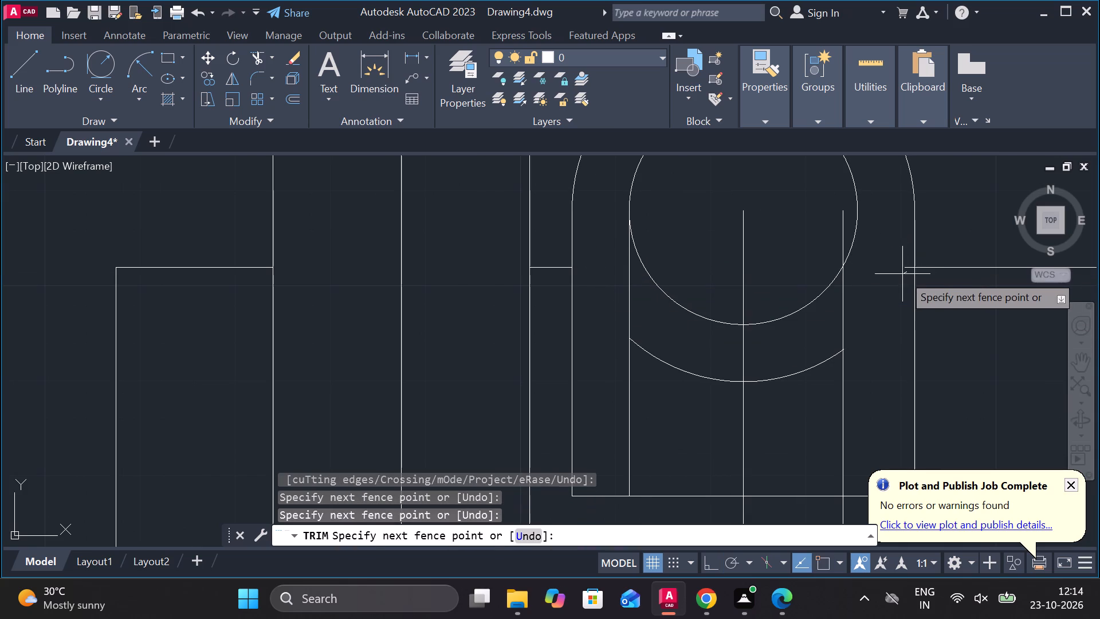
click(907, 268)
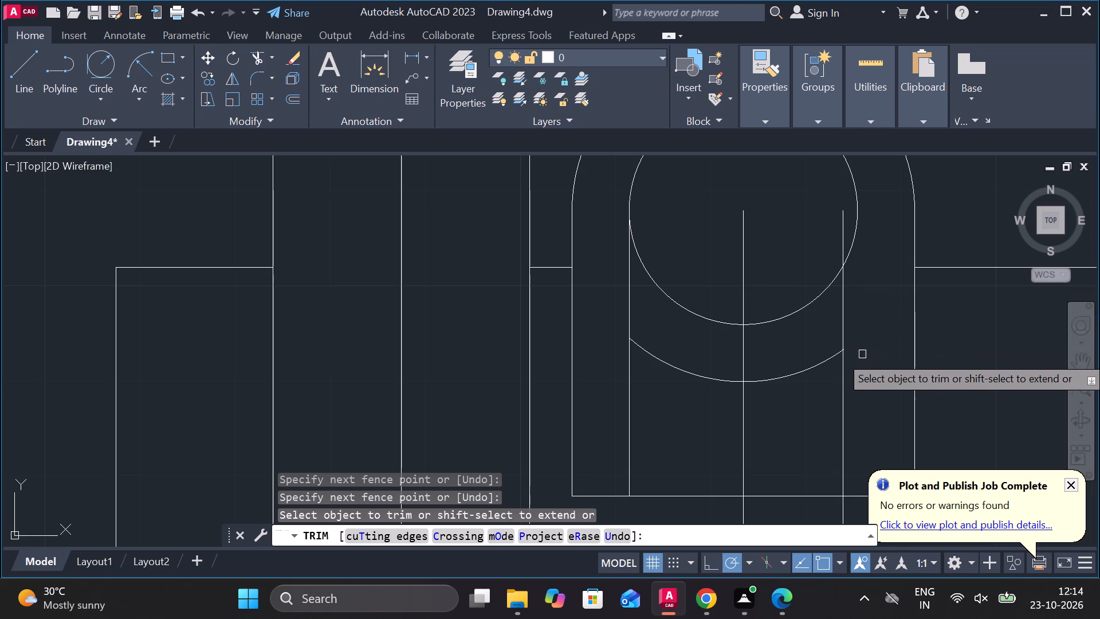
Trim away the 18-radius circle's remaining bottom arc below the 24-diameter circle.
click(826, 361)
click(692, 381)
click(691, 374)
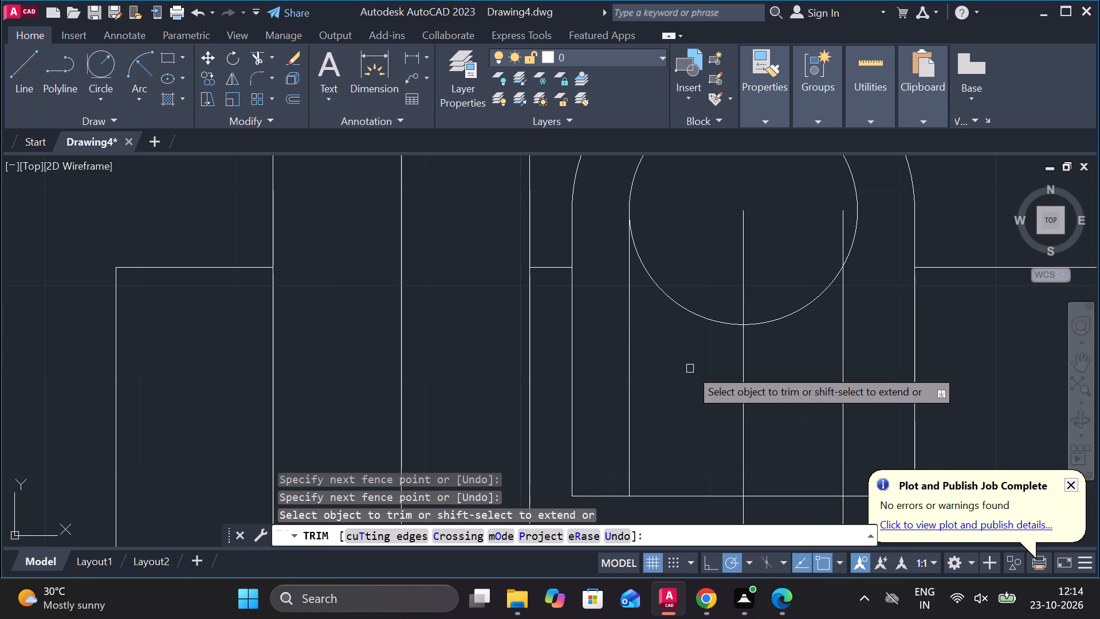
scroll(690, 367, down, 1)
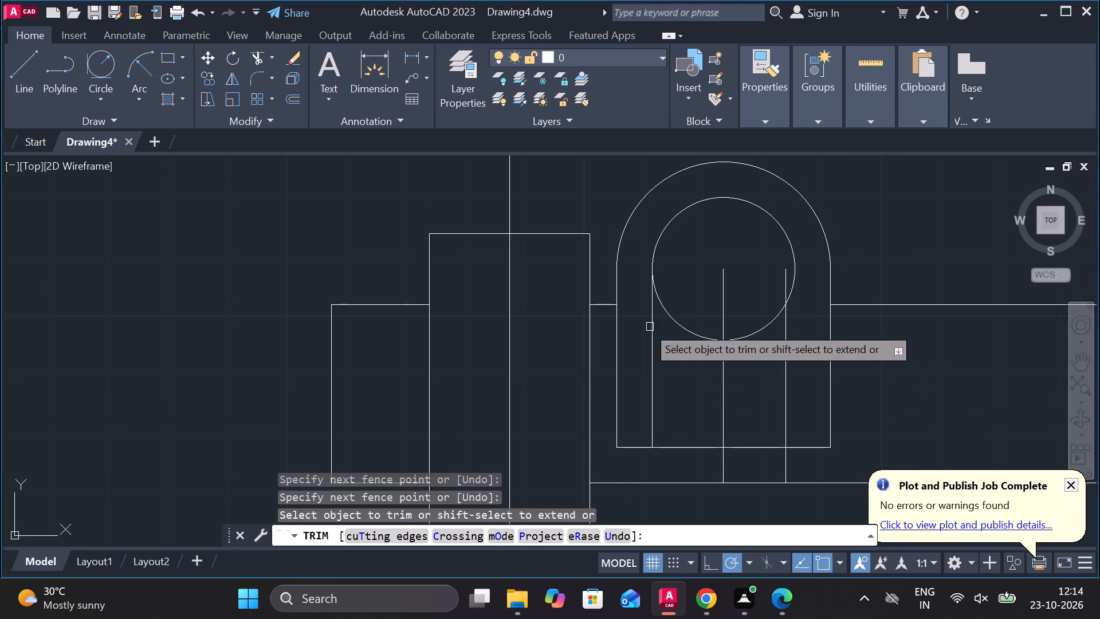
key(Escape)
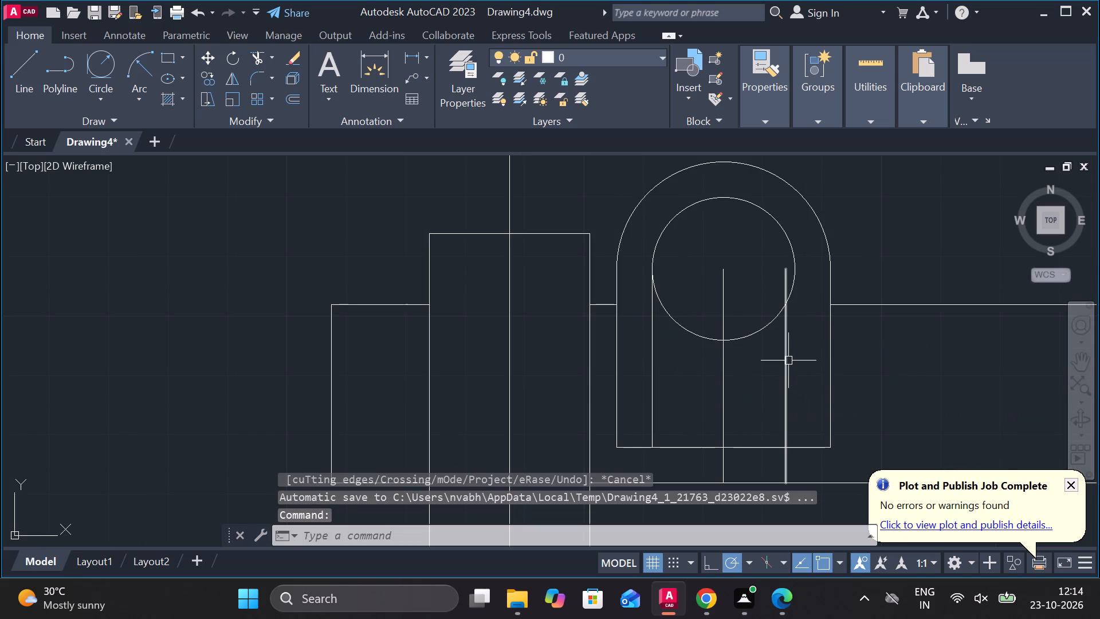
Erase the two inner vertical lines on either side of the bracket's centre line.
click(788, 361)
click(655, 353)
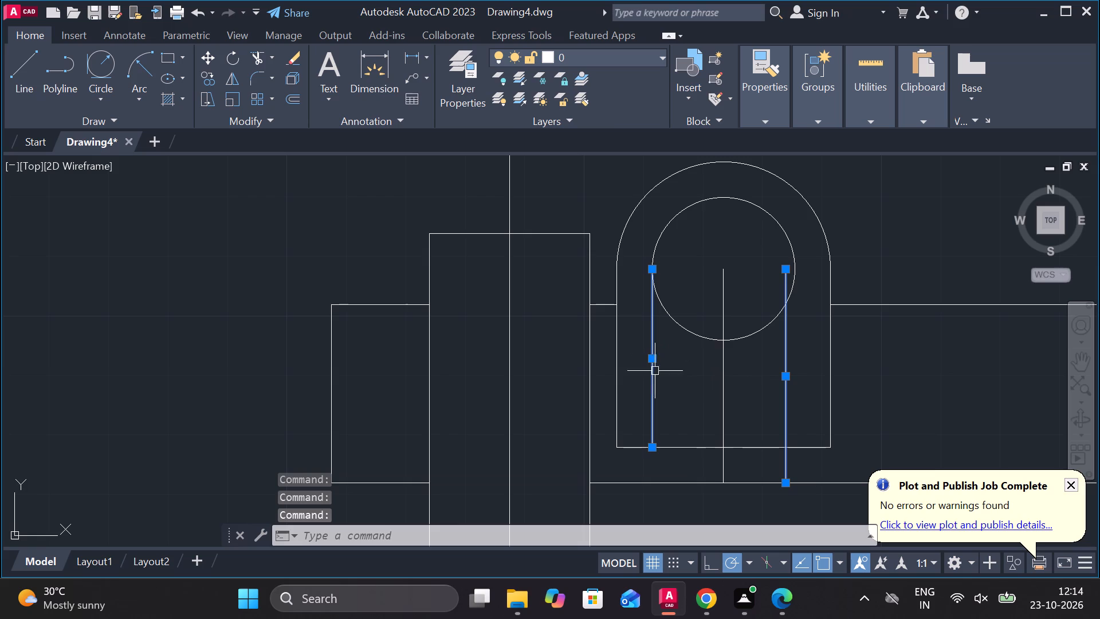
text(E)
key(space)
Offset the bracket's vertical centre line 10.5 to the right and 10.5 to the left.
scroll(701, 395, down, 1)
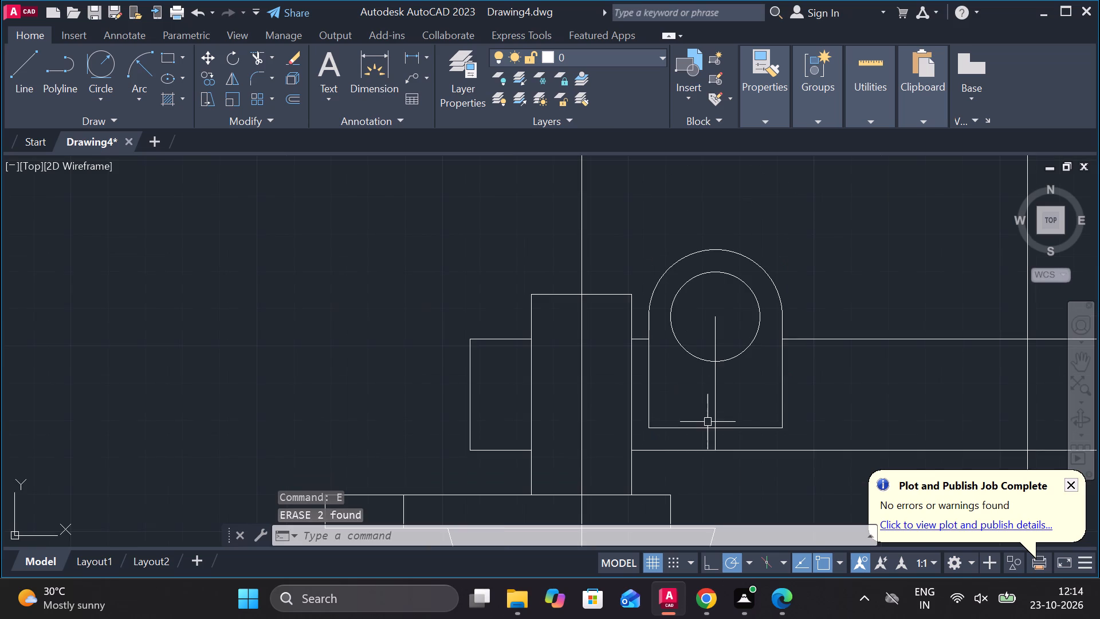
scroll(709, 422, up, 2)
scroll(709, 422, down, 2)
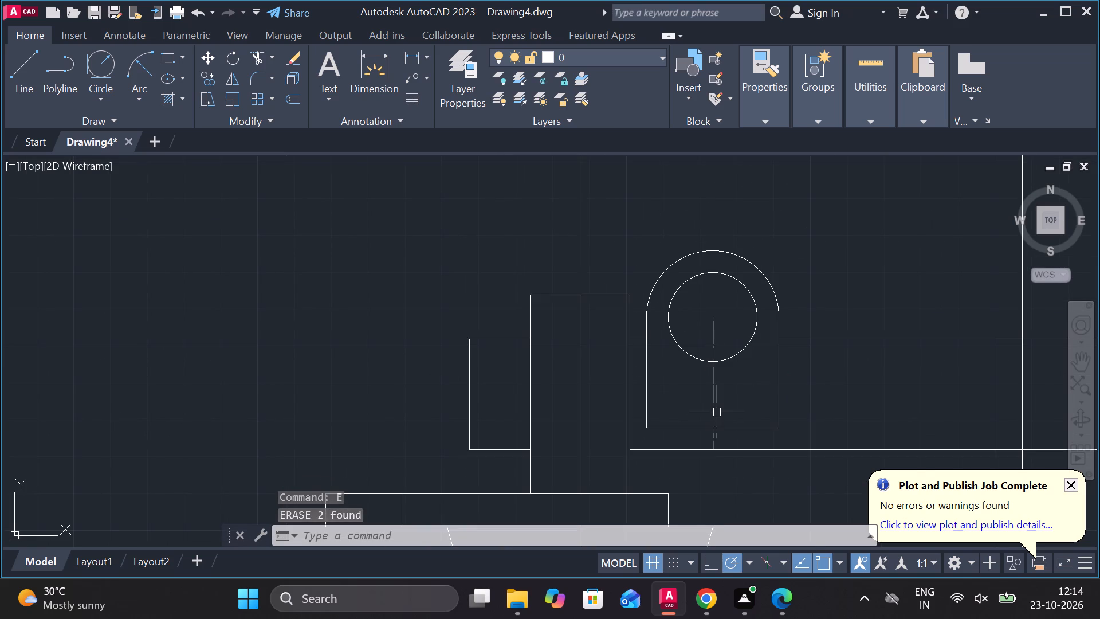
click(714, 394)
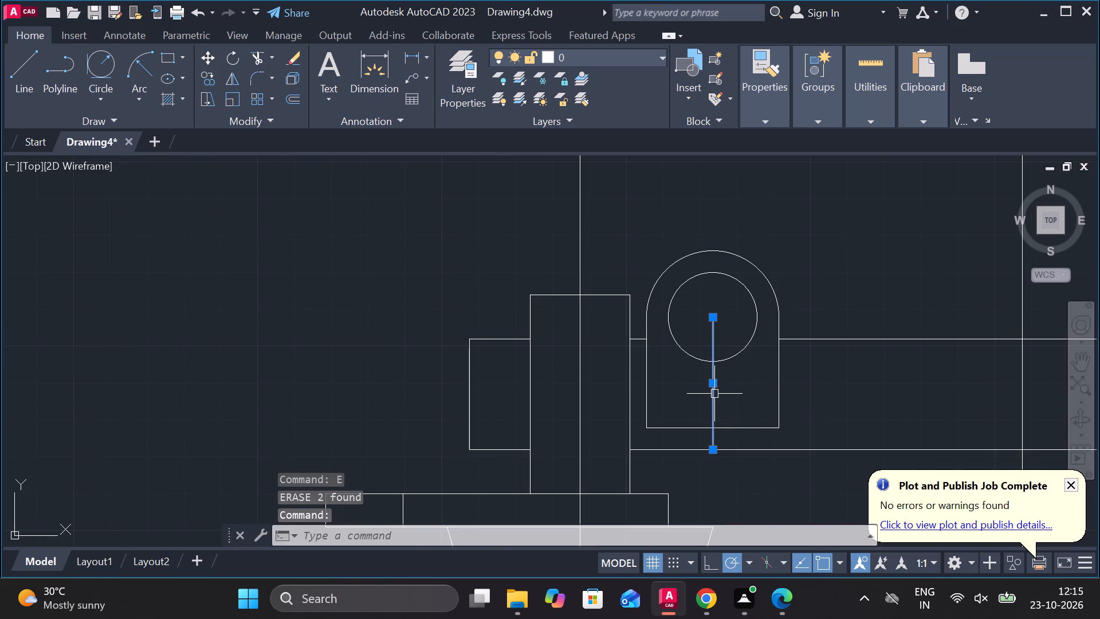
key(o)
key(Return)
key(Return)
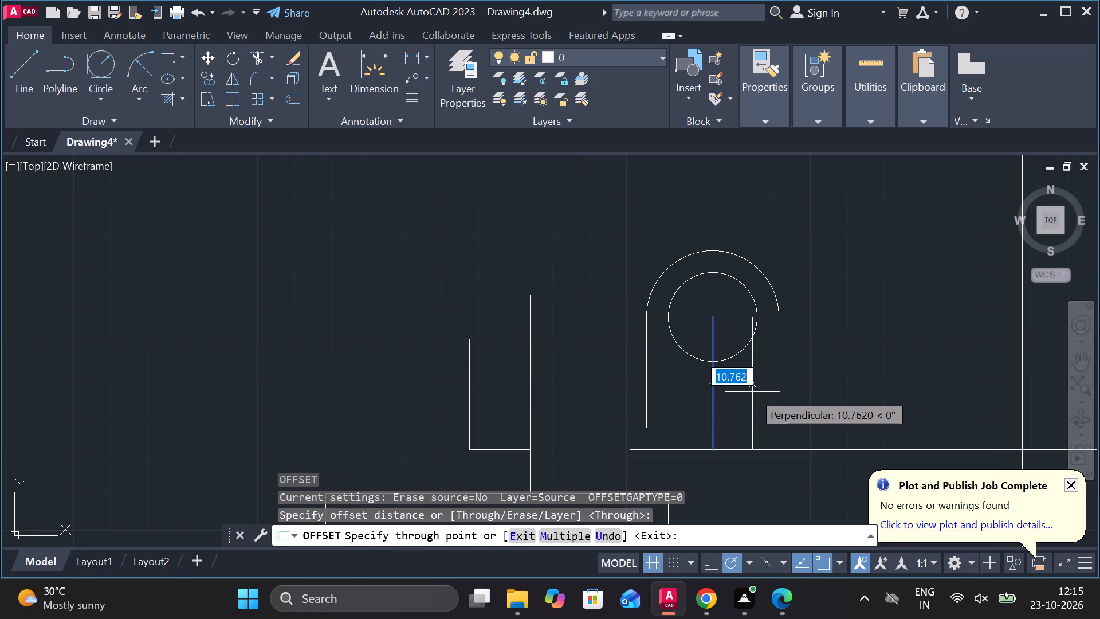
text(10.5)
key(Return)
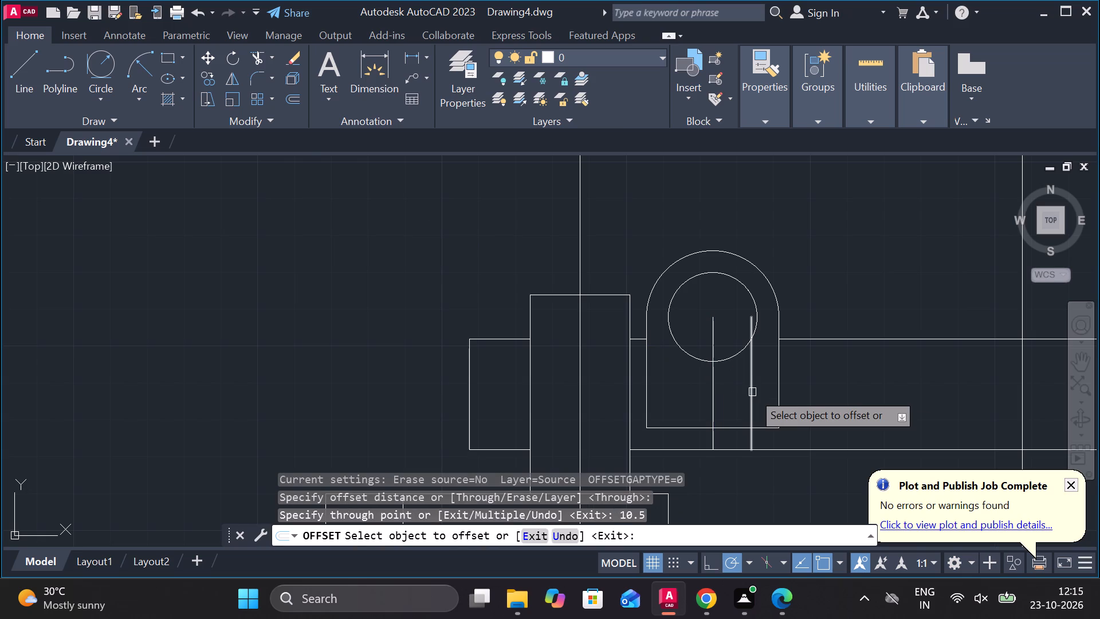
click(710, 386)
text(10.5)
key(Return)
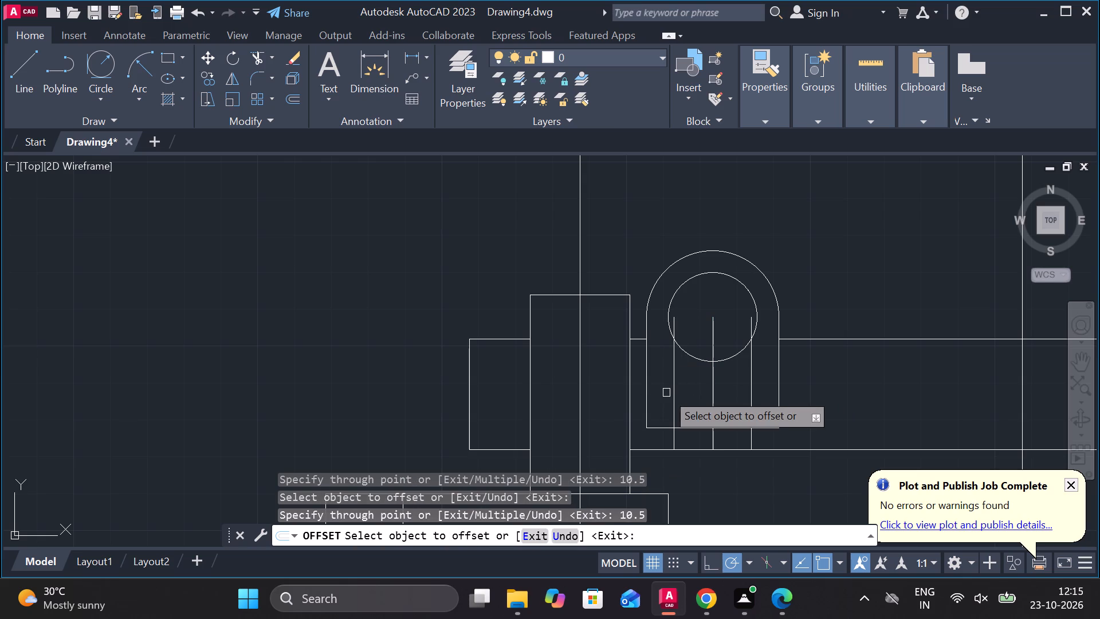
Offset the short right-hand segment of the bracket's bottom edge 12 upward.
click(766, 426)
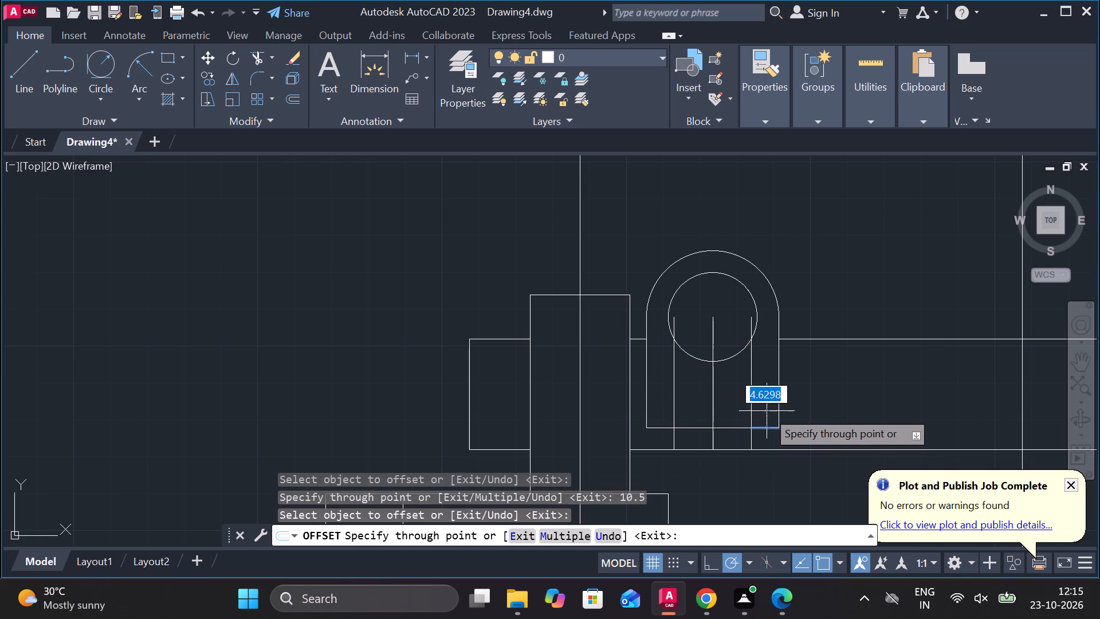
text(12)
key(space)
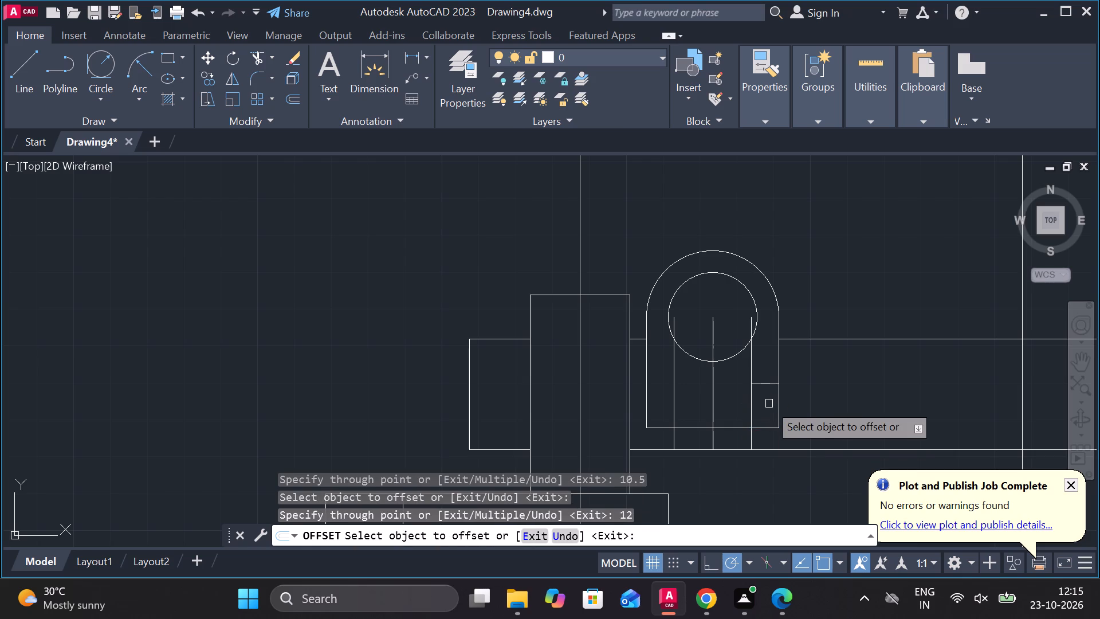
key(Escape)
Draw a circle of diameter 9 centred where the right 10.5-offset line meets the short horizontal line 12 above the bottom edge.
scroll(762, 386, up, 2)
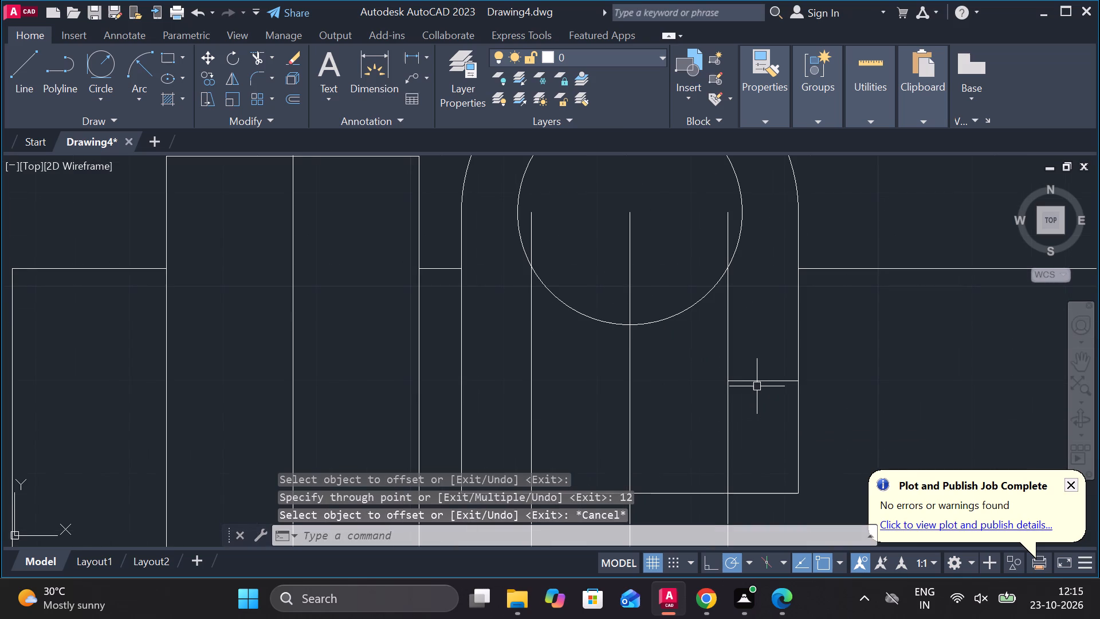
text(C)
key(space)
click(732, 383)
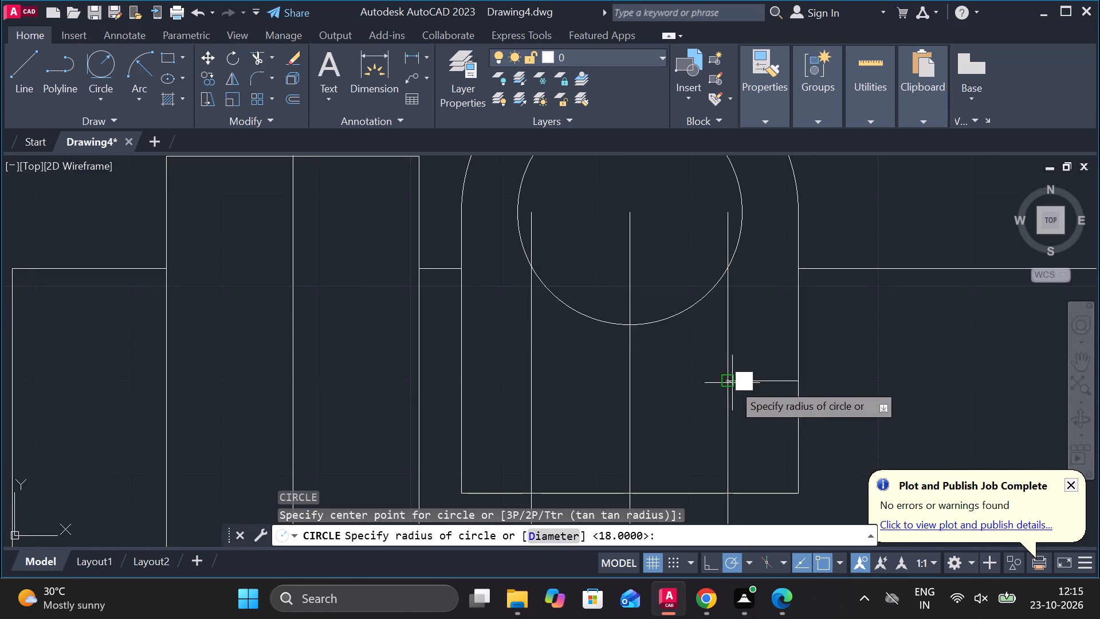
text(D)
key(space)
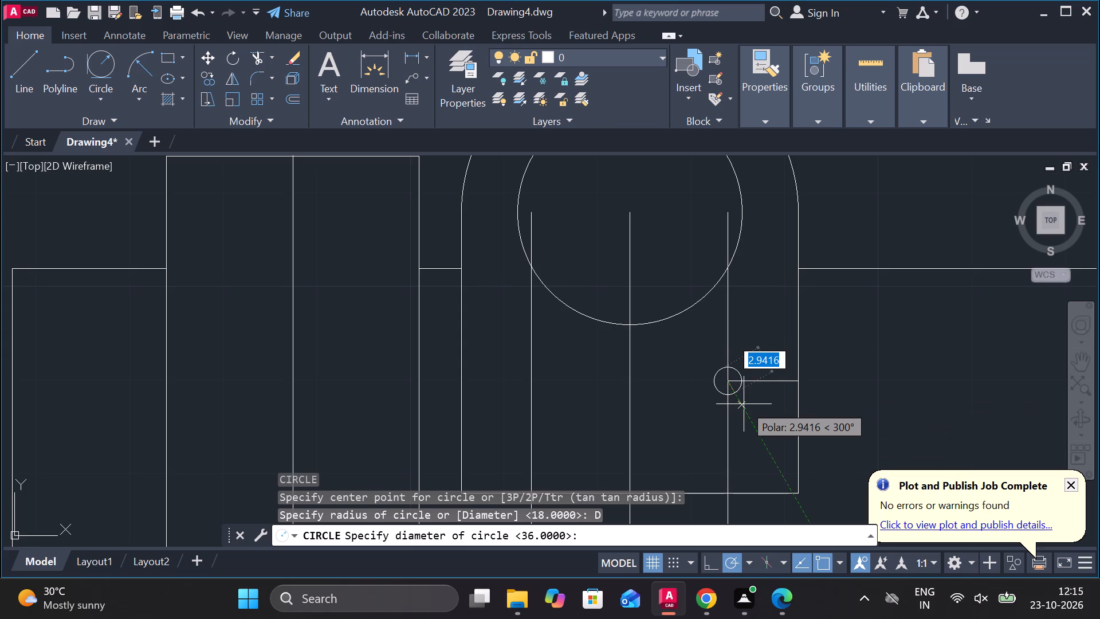
key(9)
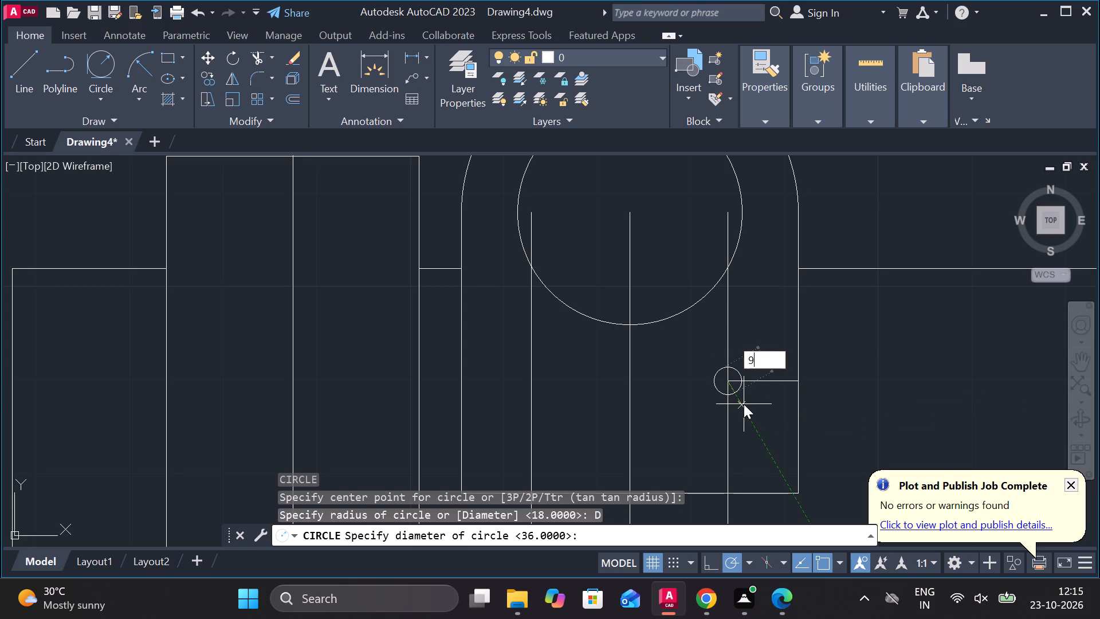
key(Return)
scroll(916, 456, down, 2)
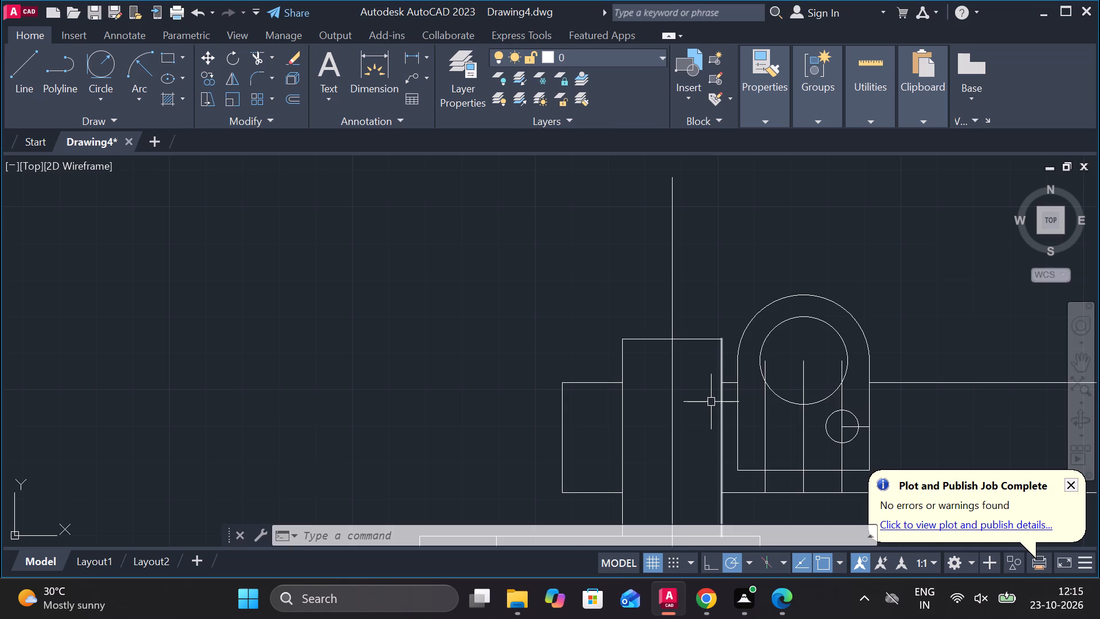
Mirror the 9-diameter circle about the bracket's vertical centre line to the other side, keeping the original.
scroll(712, 405, down, 1)
scroll(913, 409, down, 1)
middle_drag(822, 405, 793, 393)
scroll(781, 387, down, 1)
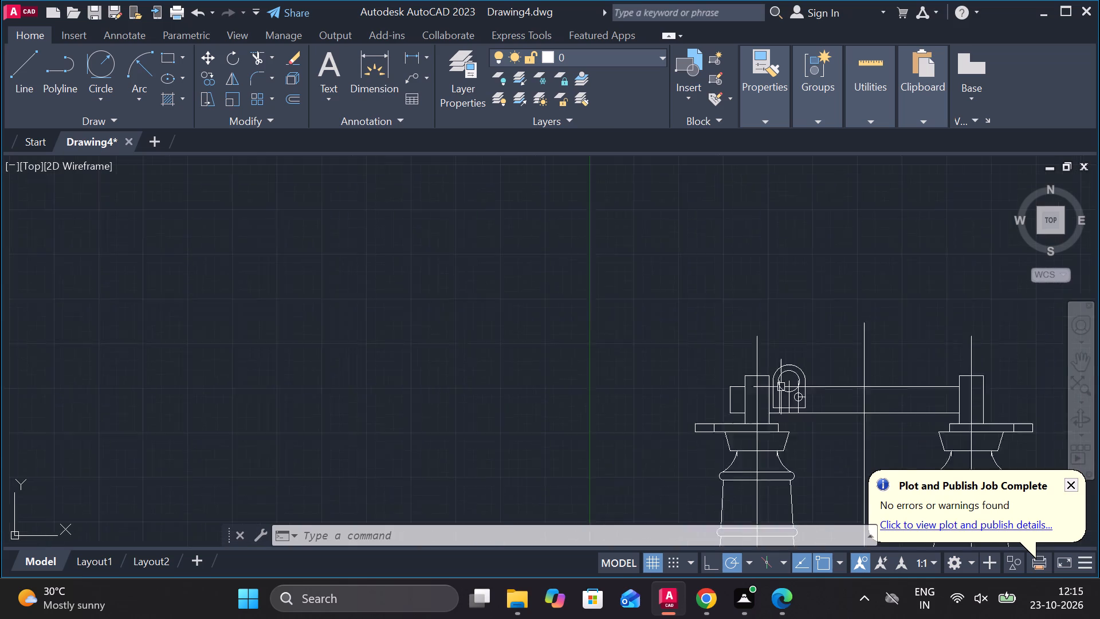
scroll(781, 387, down, 1)
middle_drag(823, 403, 646, 366)
scroll(536, 334, up, 3)
middle_drag(671, 388, 270, 303)
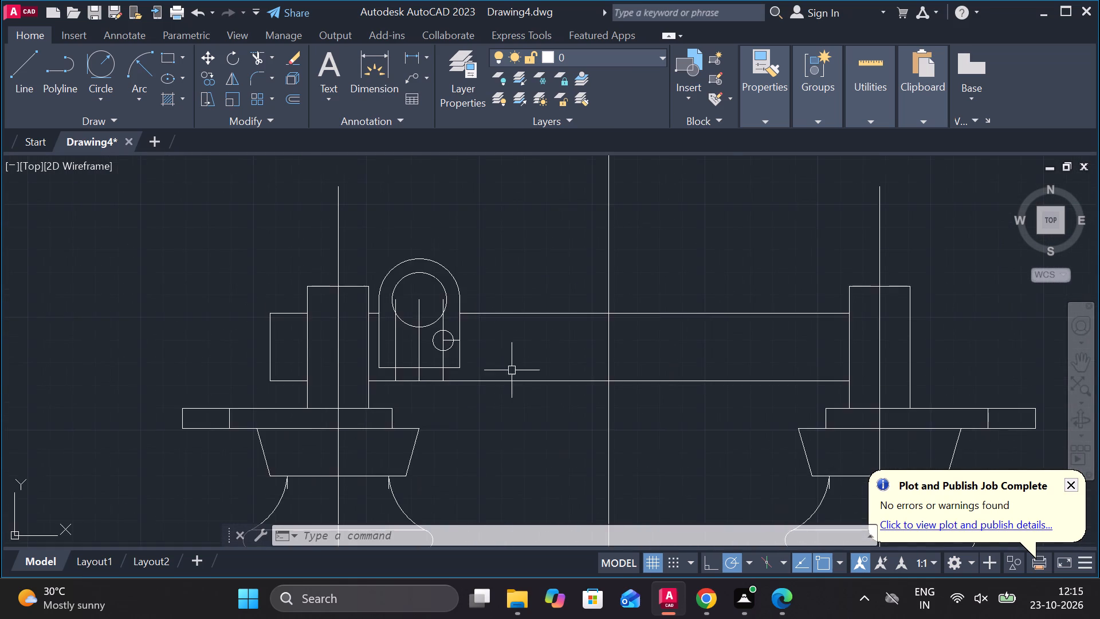
scroll(509, 361, up, 2)
middle_drag(517, 361, 898, 482)
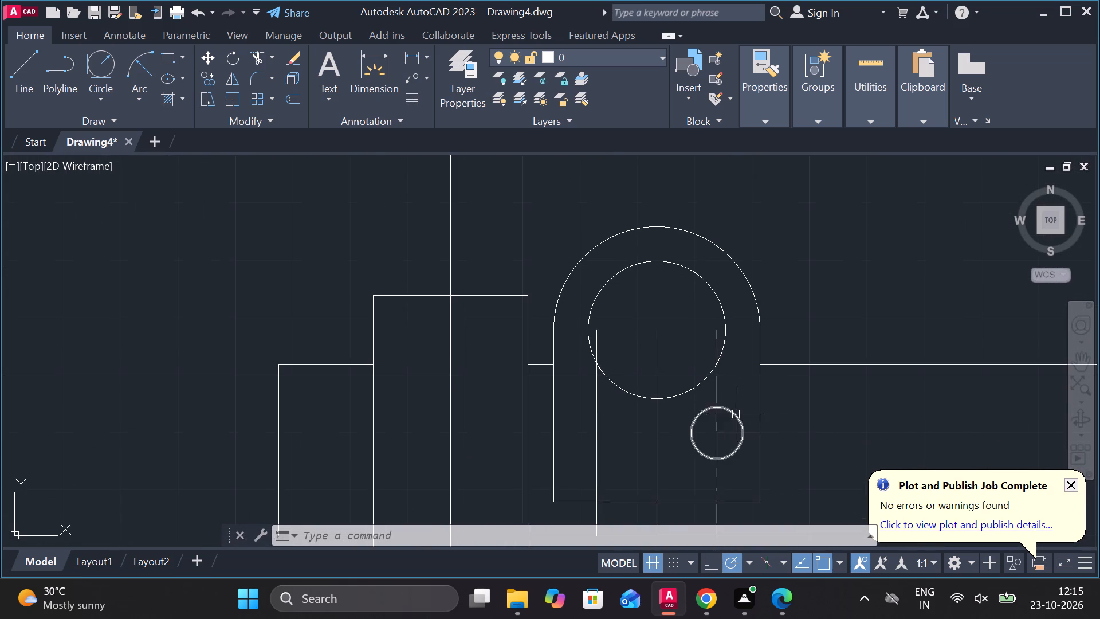
click(736, 414)
text(MI)
key(Return)
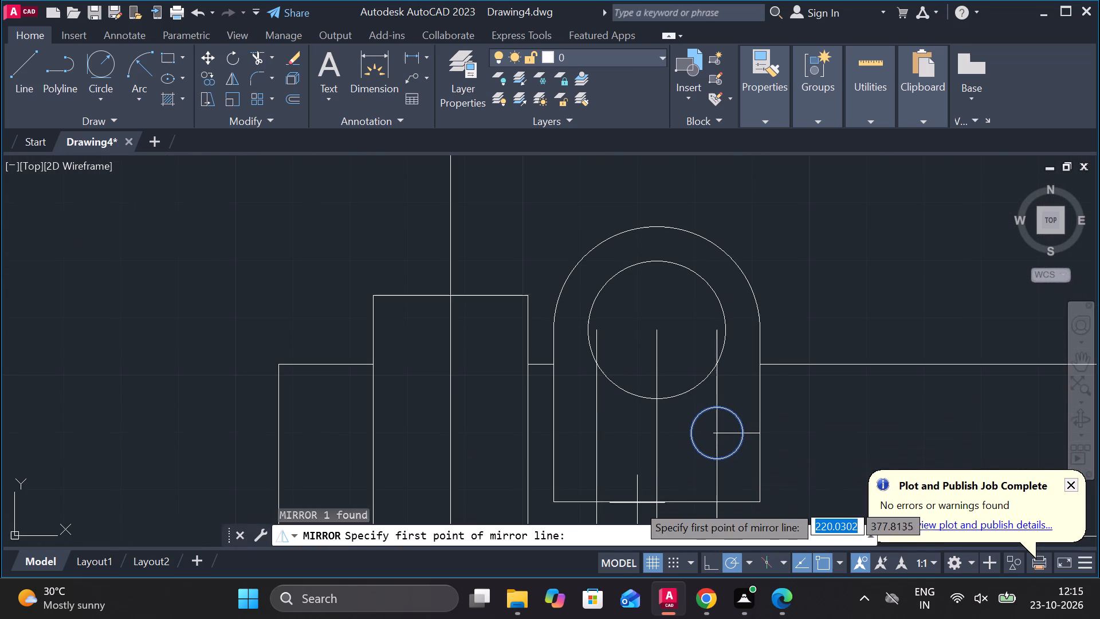
click(652, 500)
click(657, 327)
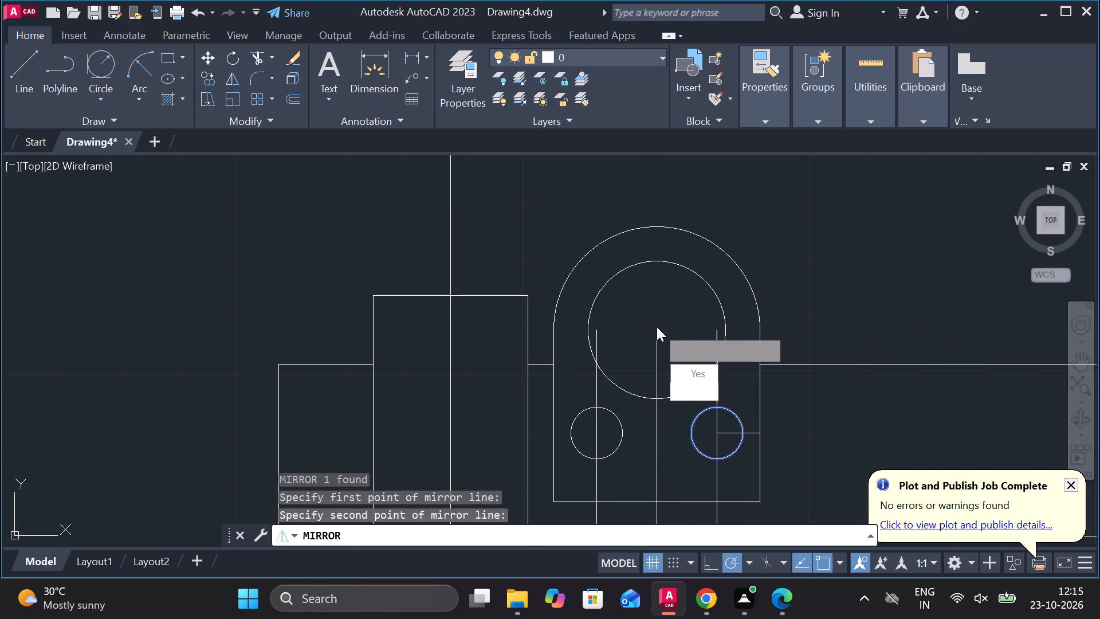
drag(685, 391, 657, 327)
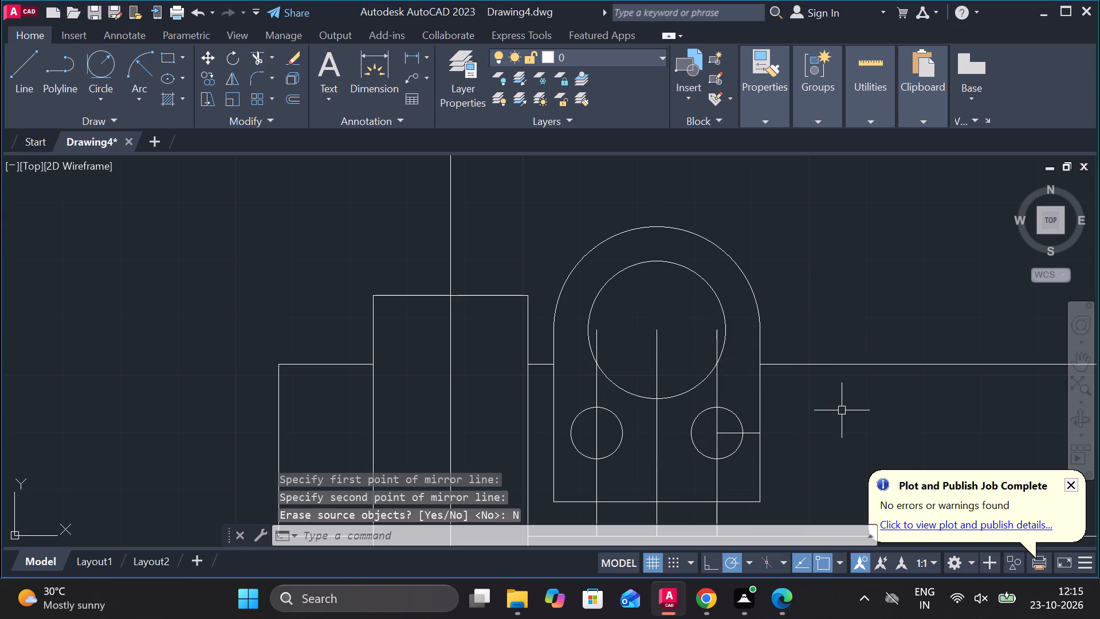
Erase the two vertical 10.5-offset lines running through the bracket's small holes.
middle_drag(842, 410, 818, 399)
scroll(793, 420, down, 2)
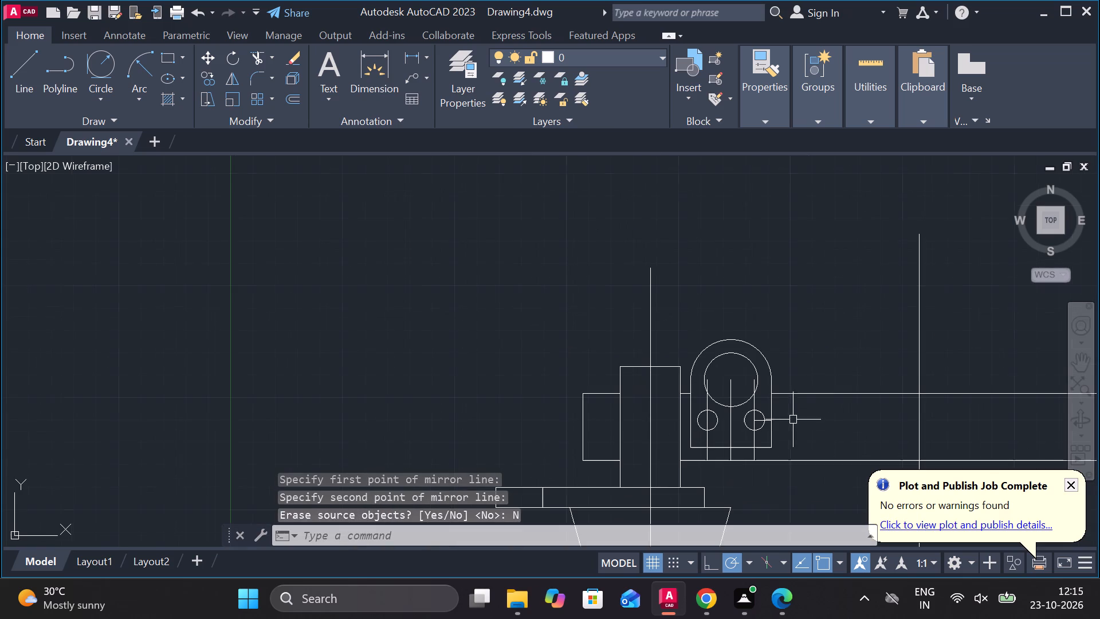
scroll(771, 378, up, 2)
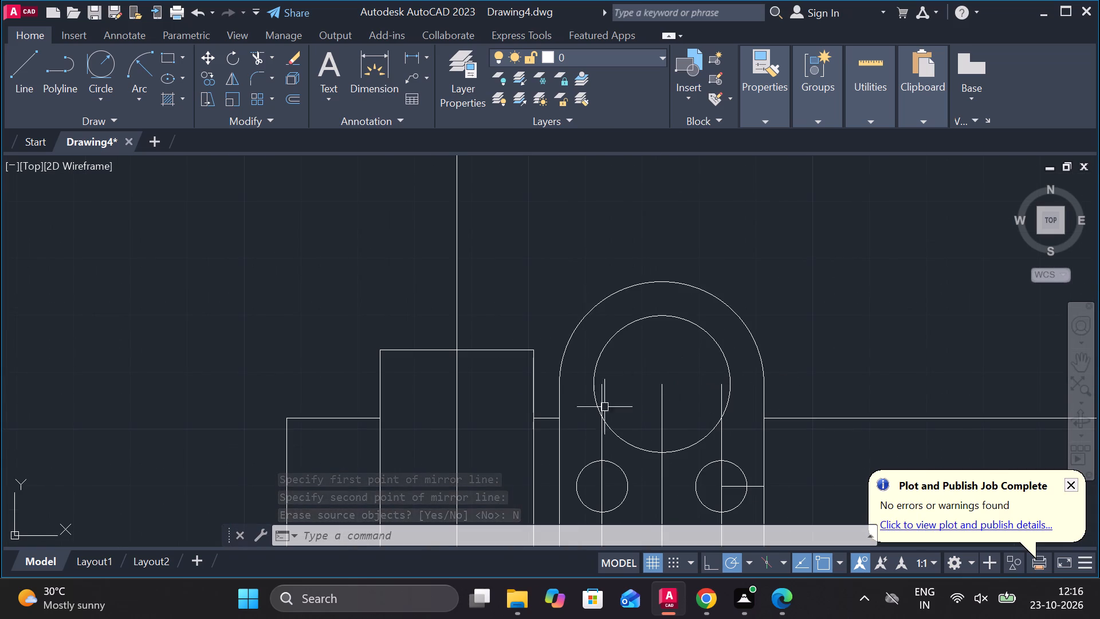
click(599, 444)
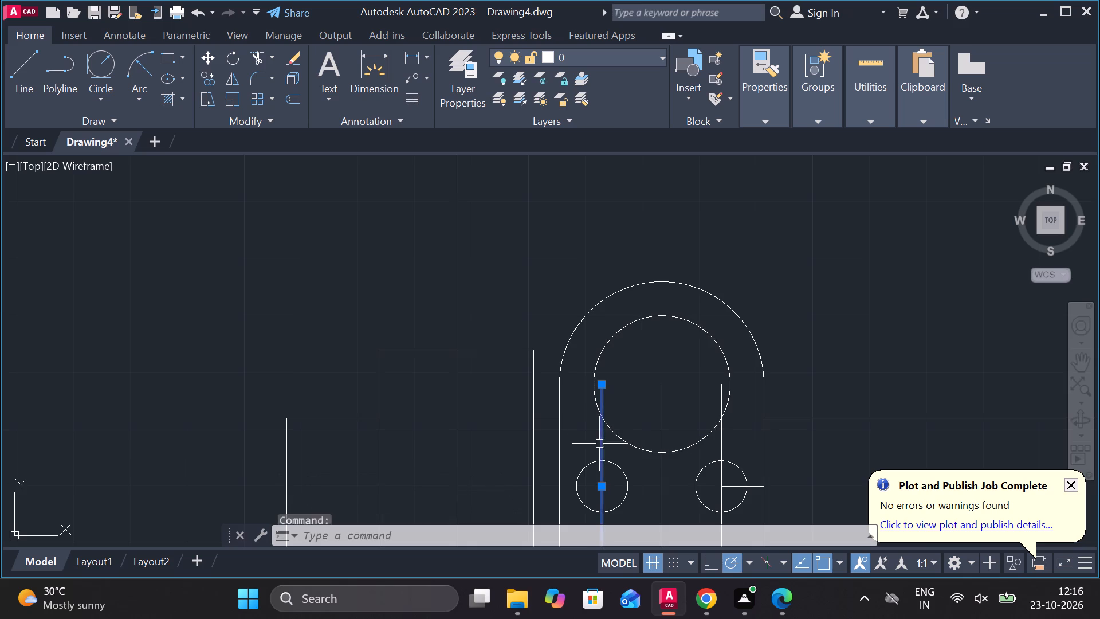
click(718, 392)
text(E)
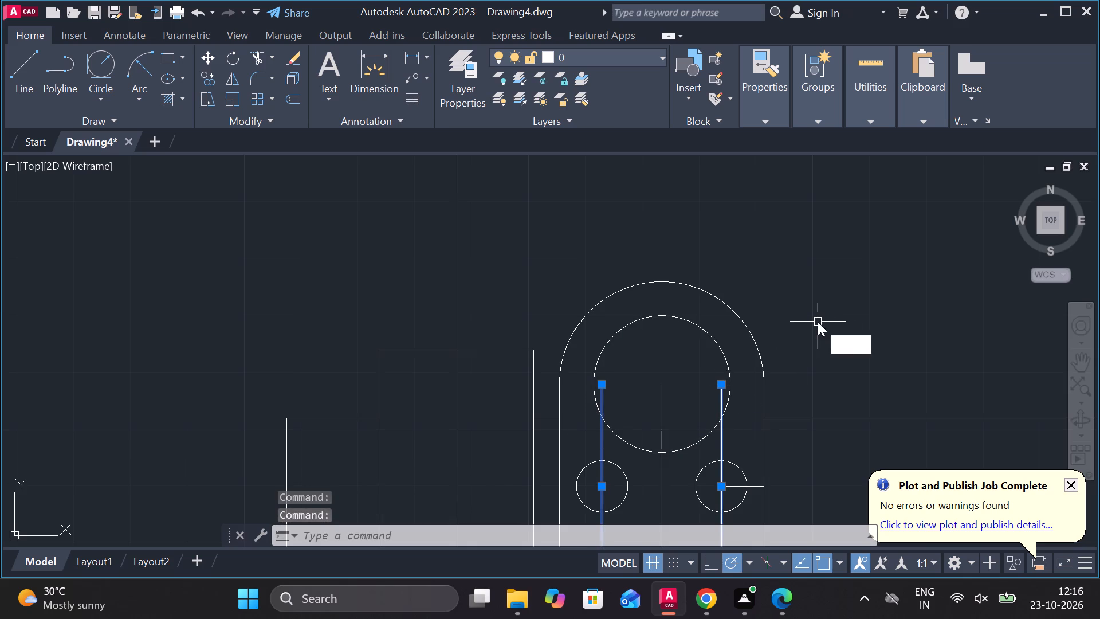
key(space)
Lengthen the short horizontal line at the bracket's right small hole leftward past the circle.
middle_drag(764, 445, 742, 375)
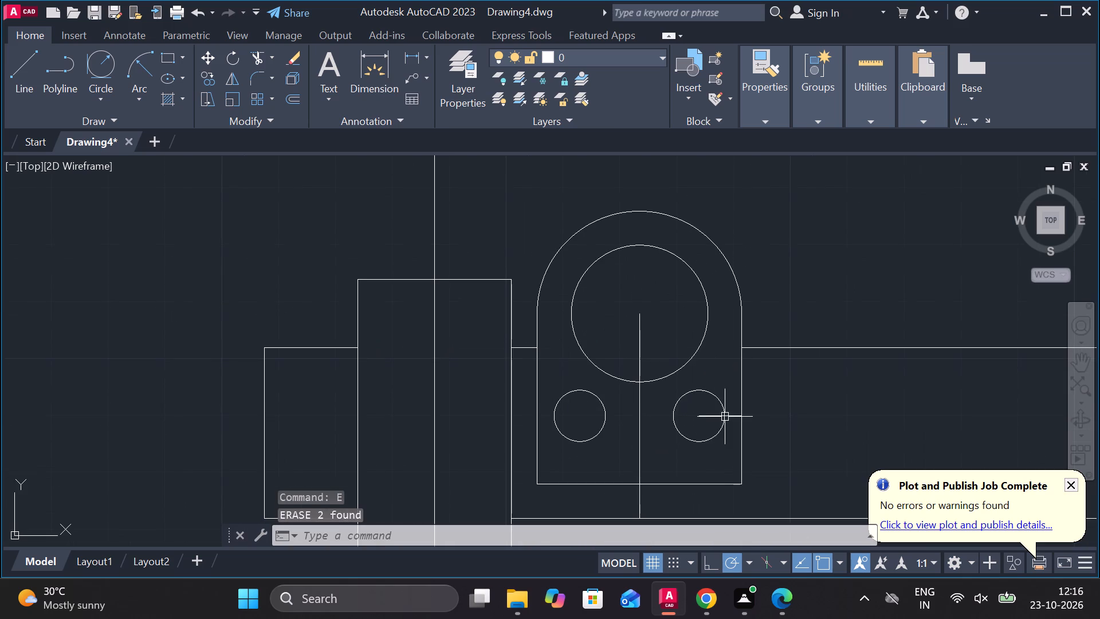
scroll(710, 421, up, 2)
click(705, 410)
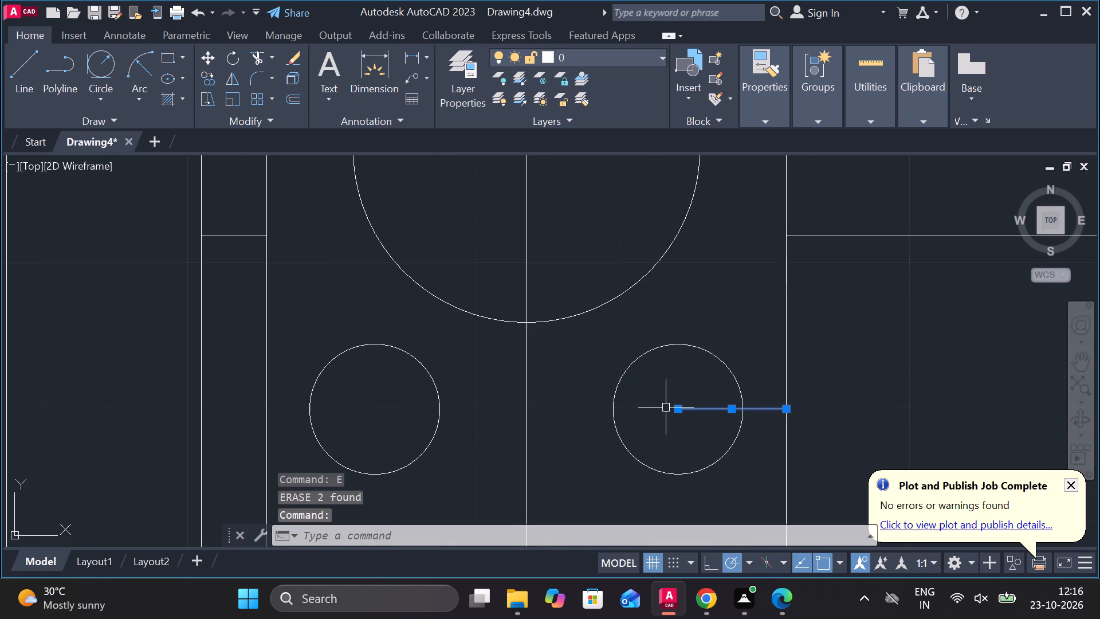
middle_drag(673, 408, 744, 375)
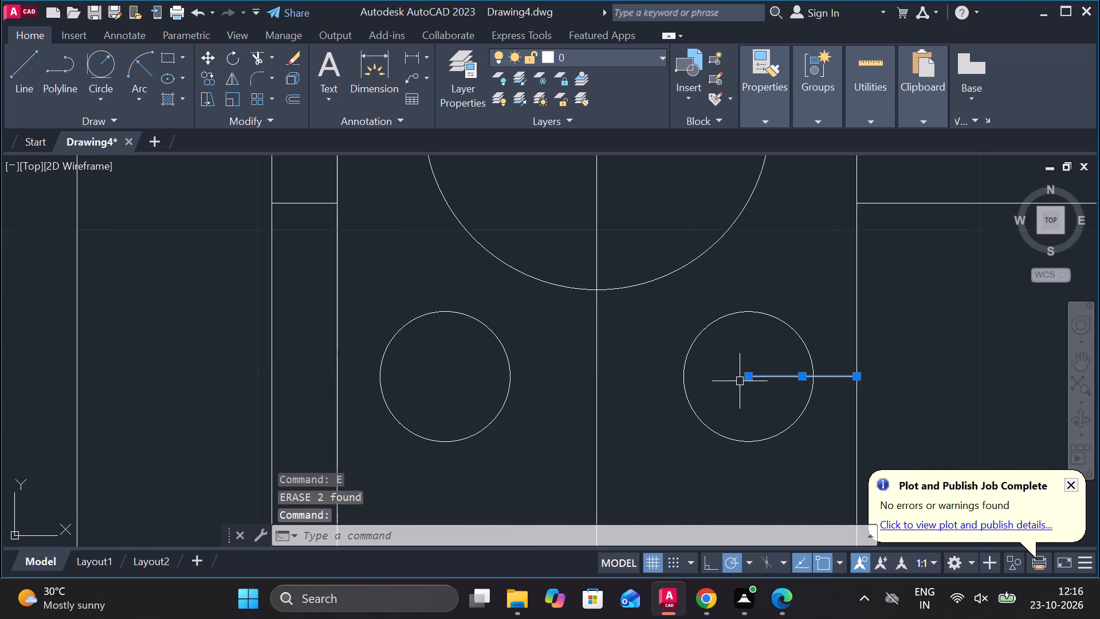
key(Escape)
click(752, 374)
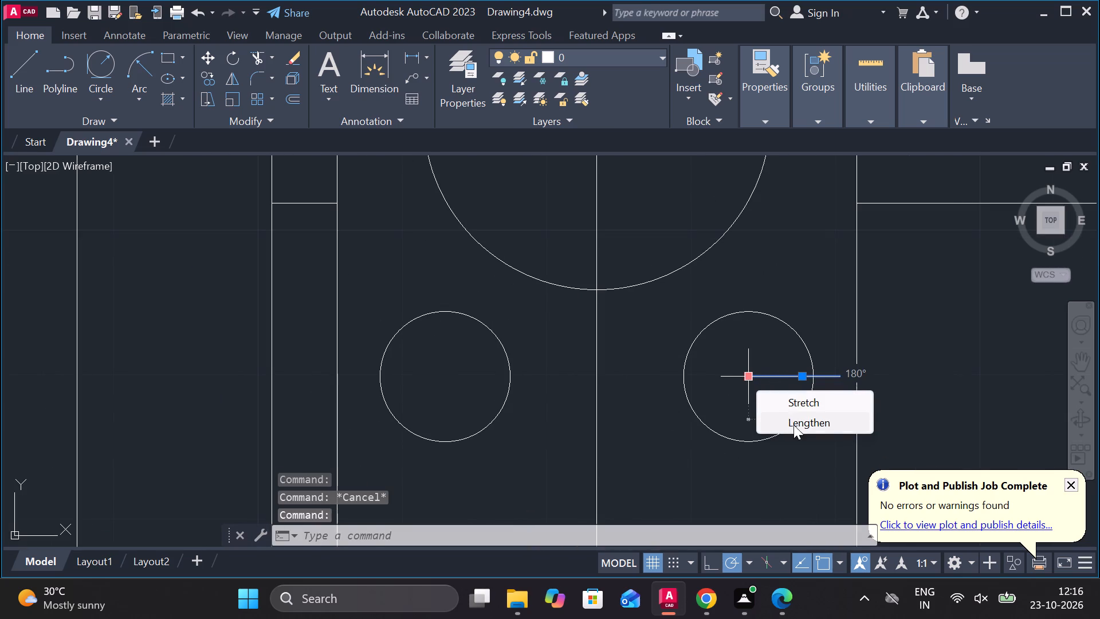
click(793, 425)
click(629, 397)
key(Escape)
scroll(550, 401, down, 1)
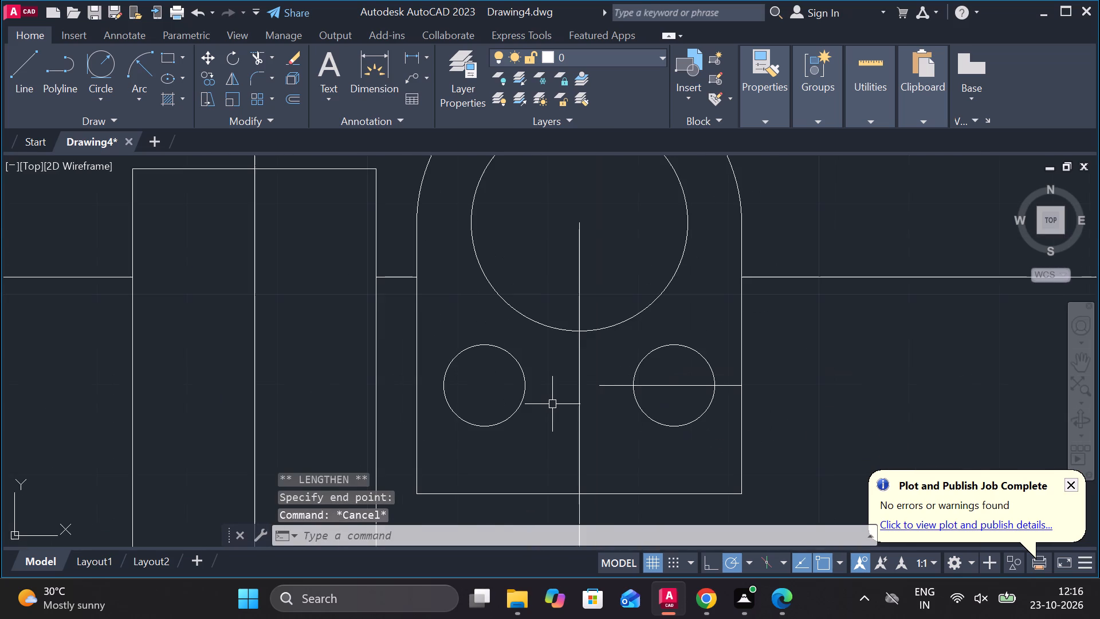
Draw a vertical centre line about 12 long through the right small hole, then stretch its upper end above the circle.
key(l)
key(Return)
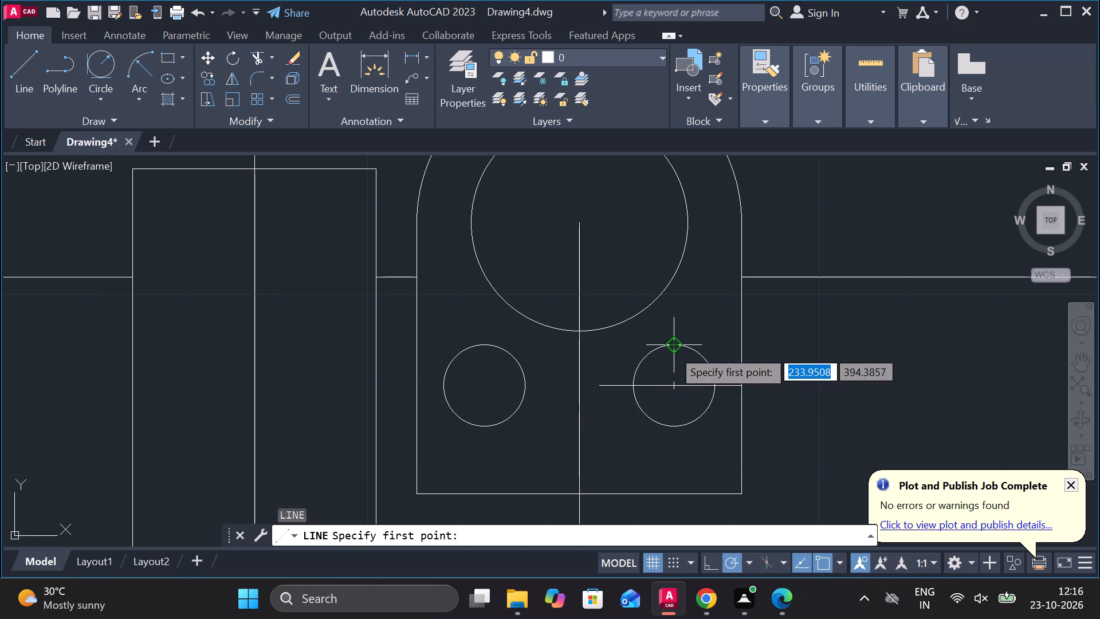
click(672, 349)
click(667, 454)
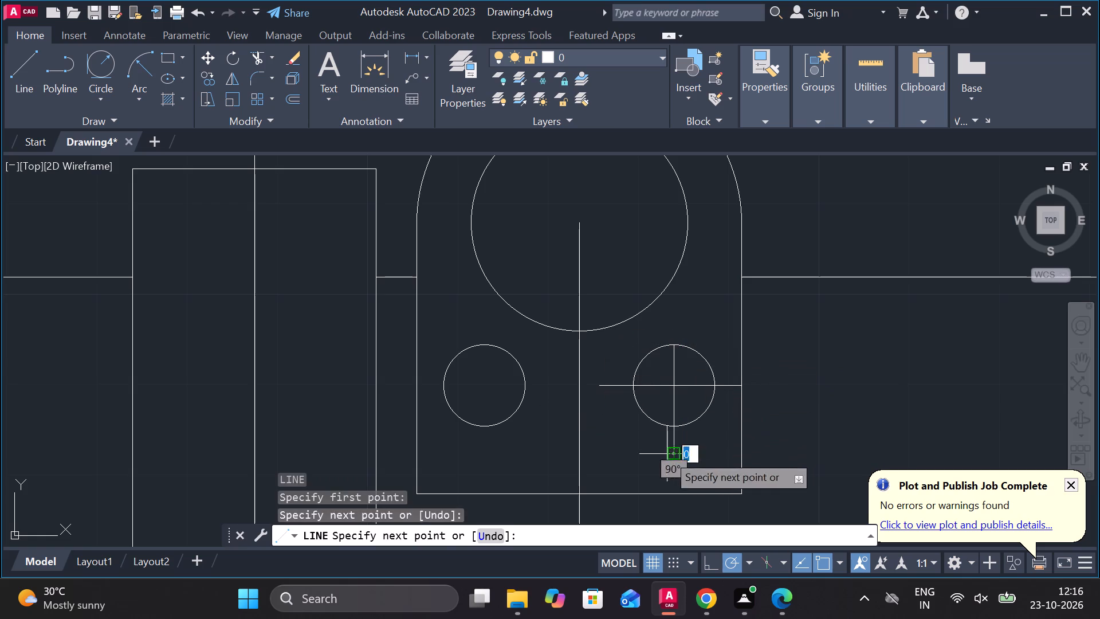
key(Escape)
click(673, 359)
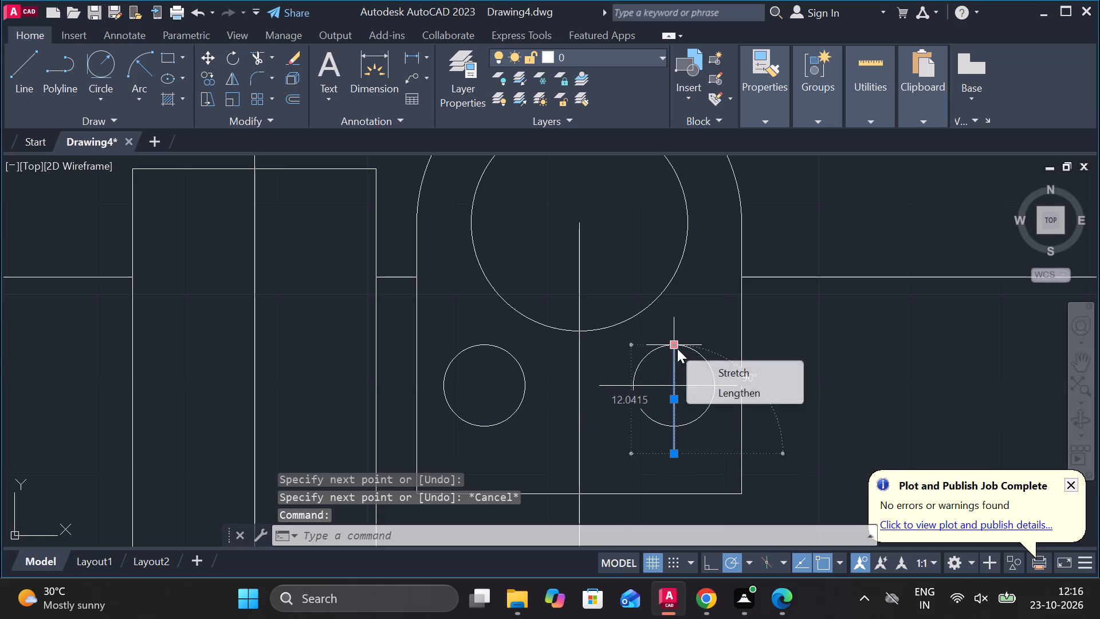
click(677, 347)
click(670, 324)
key(Escape)
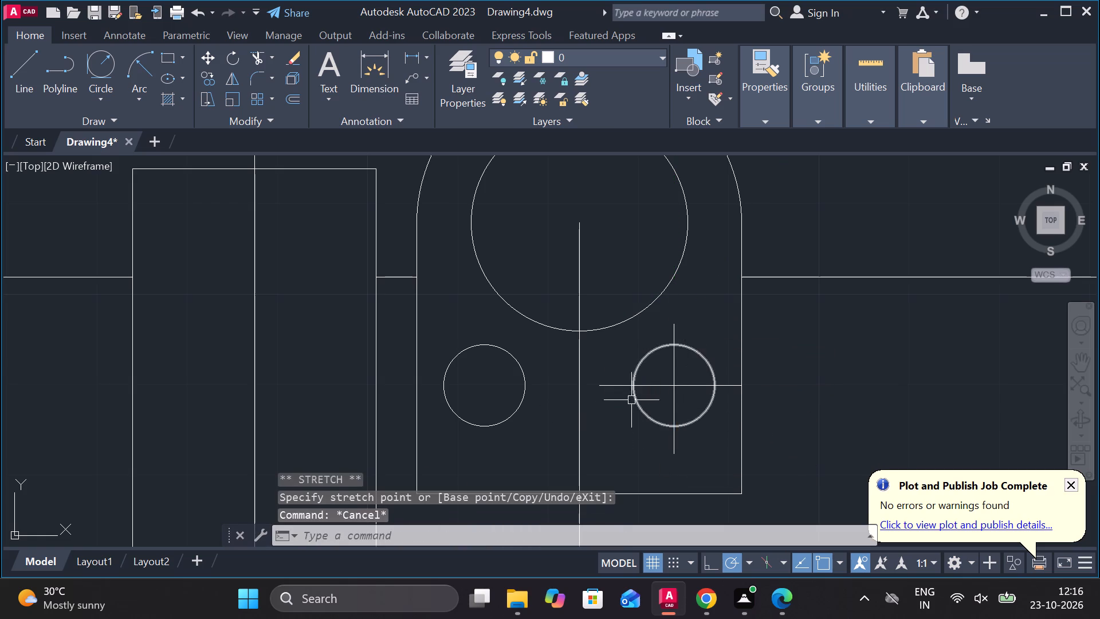
Draw crossing vertical and horizontal centre lines through the bracket's left small hole.
key(l)
key(Return)
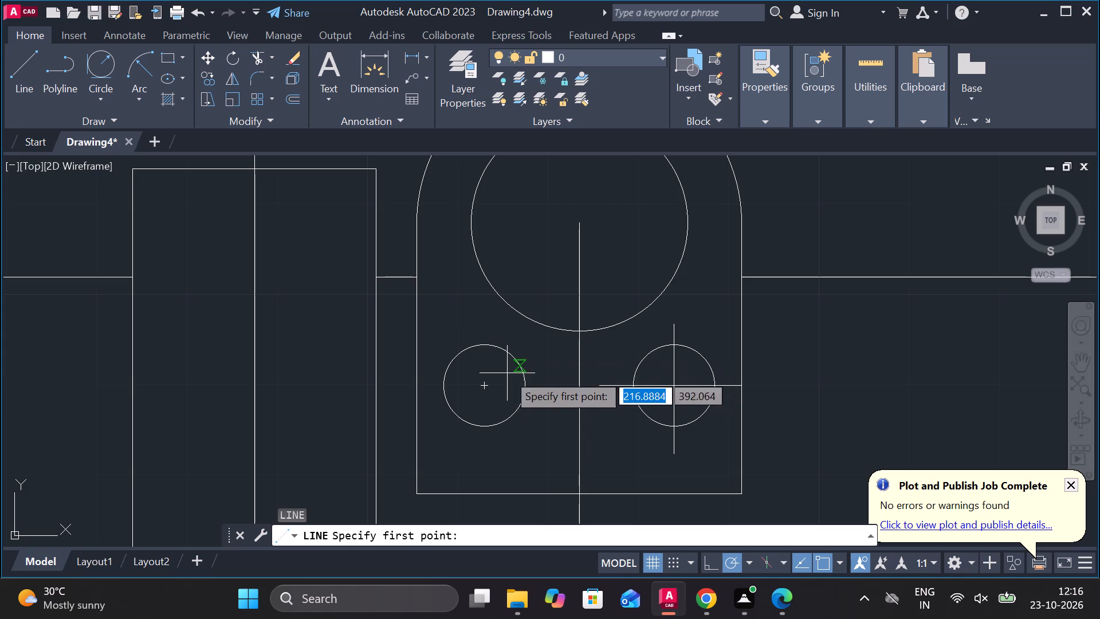
click(481, 327)
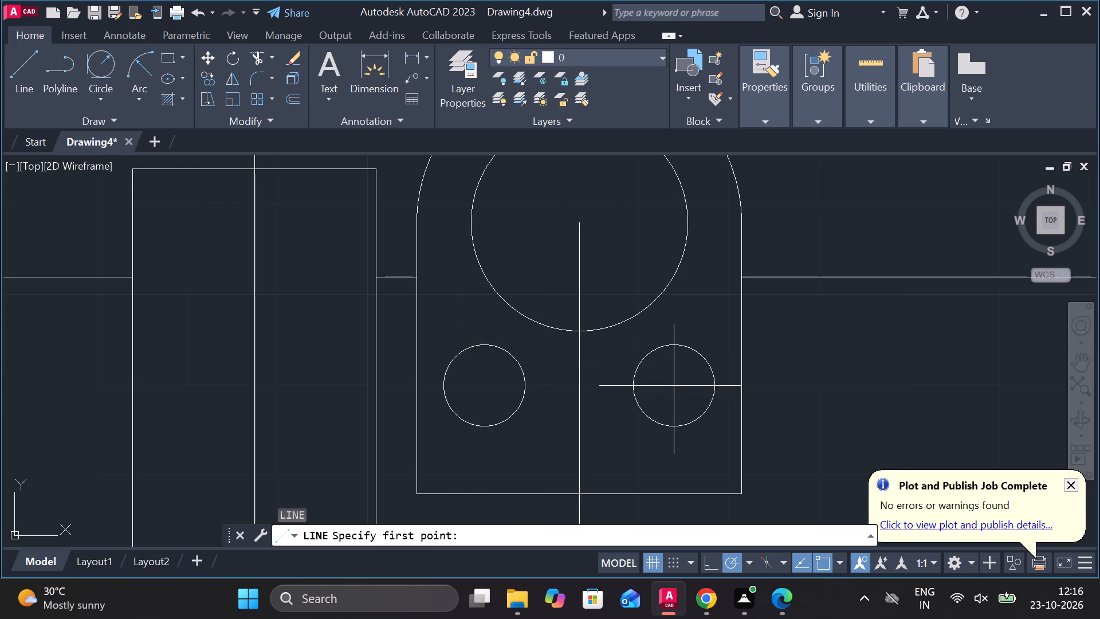
click(475, 459)
key(Escape)
key(space)
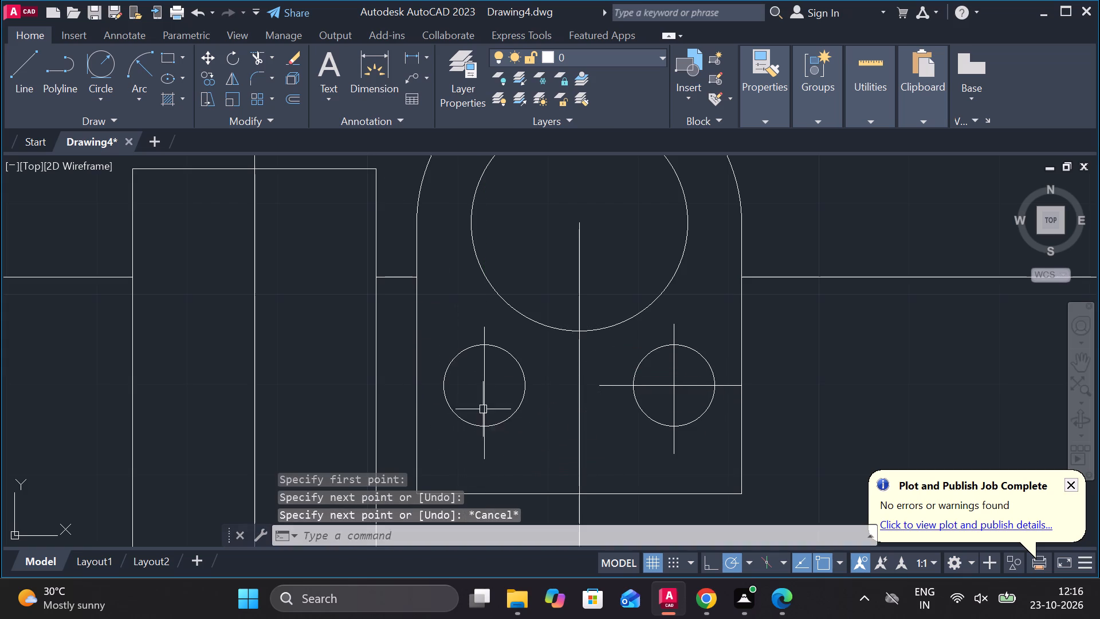
click(438, 386)
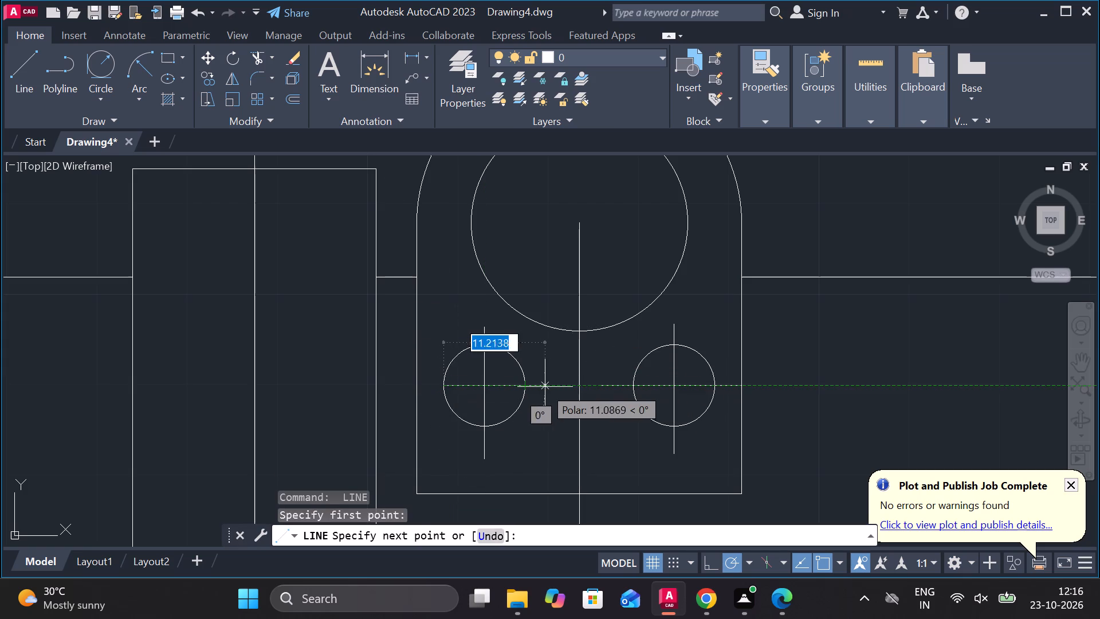
click(549, 387)
key(Escape)
Stretch the upper end of the bracket's vertical centre line about 25 upward, past the rounded top.
scroll(569, 408, down, 2)
middle_drag(700, 413, 681, 413)
click(559, 350)
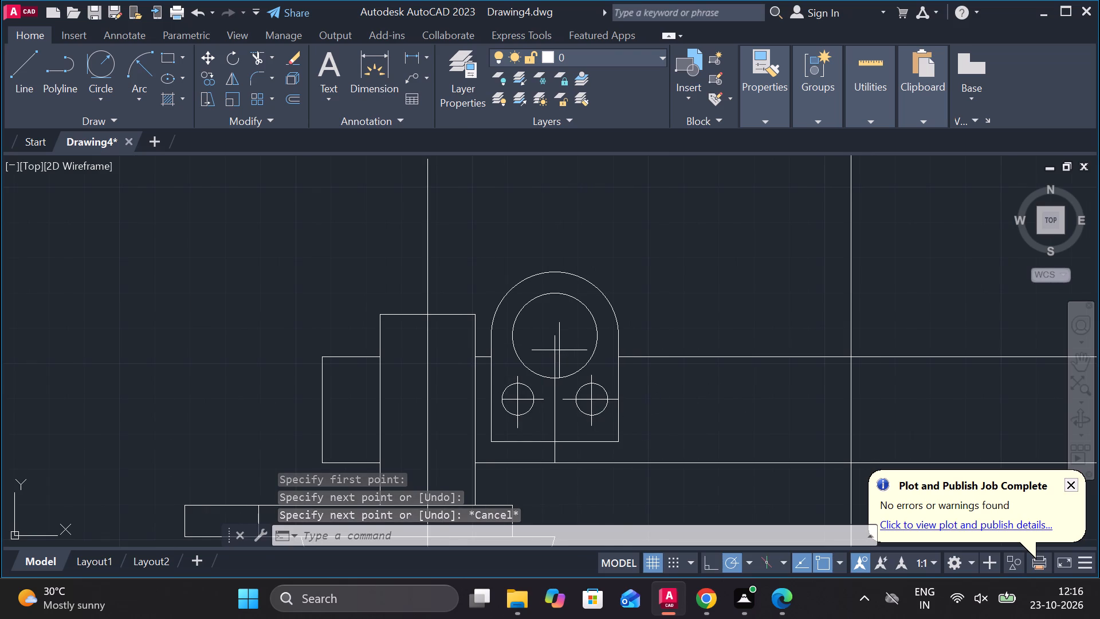
key(Escape)
click(550, 349)
key(Escape)
click(559, 343)
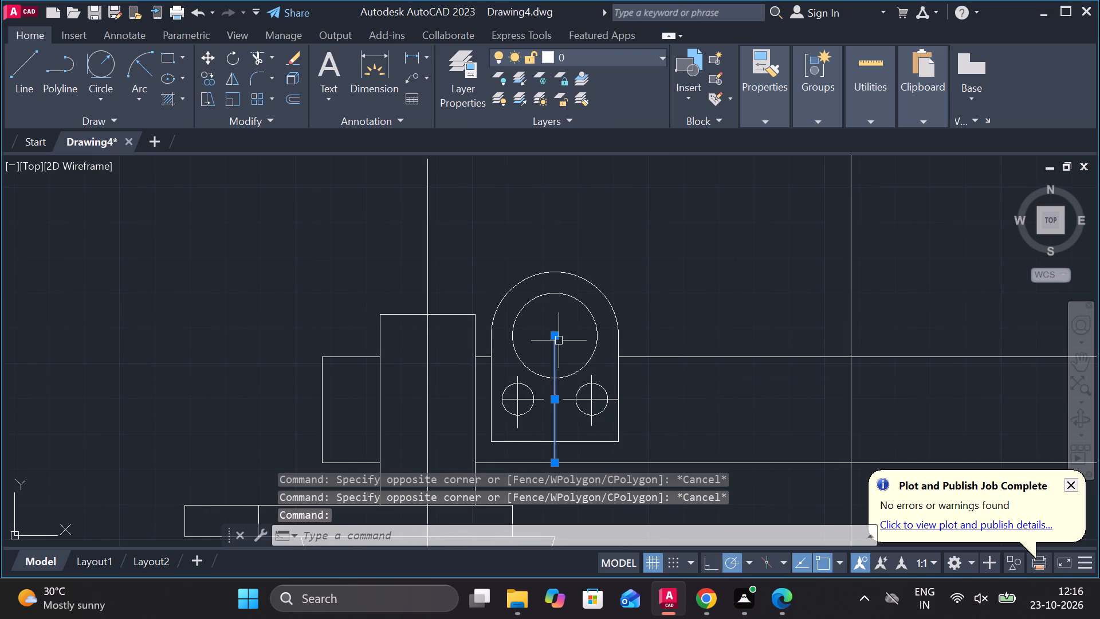
click(556, 332)
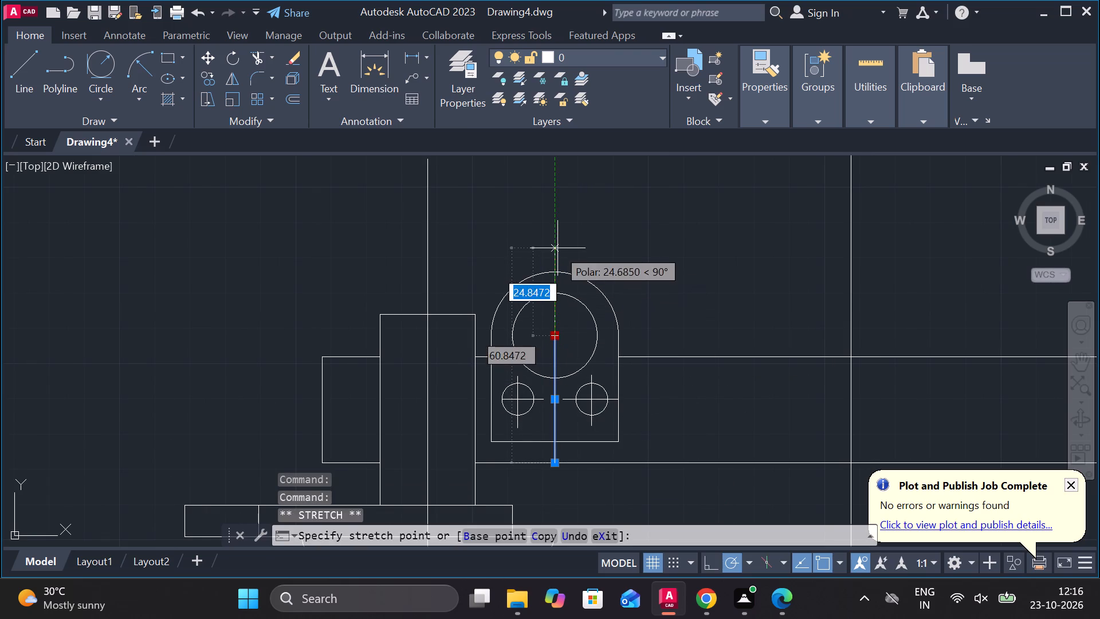
click(557, 246)
key(Escape)
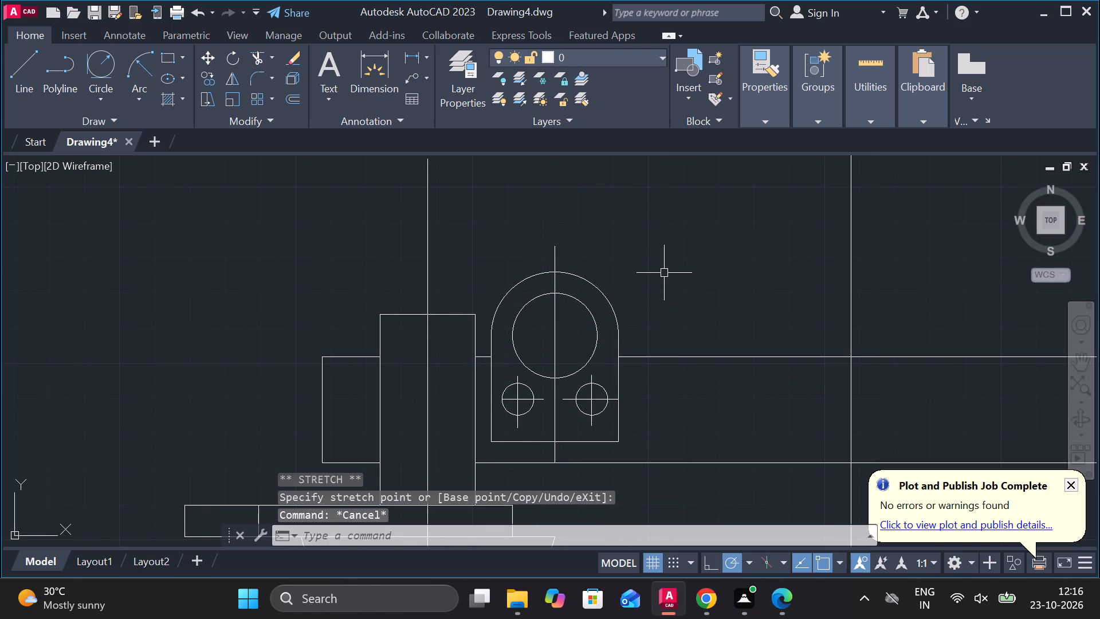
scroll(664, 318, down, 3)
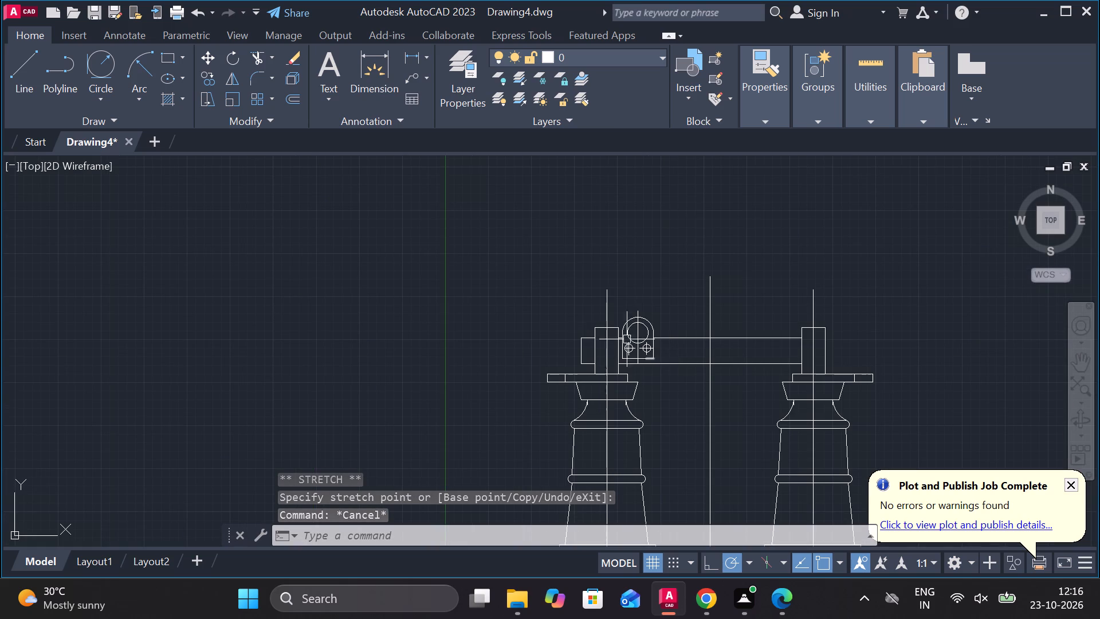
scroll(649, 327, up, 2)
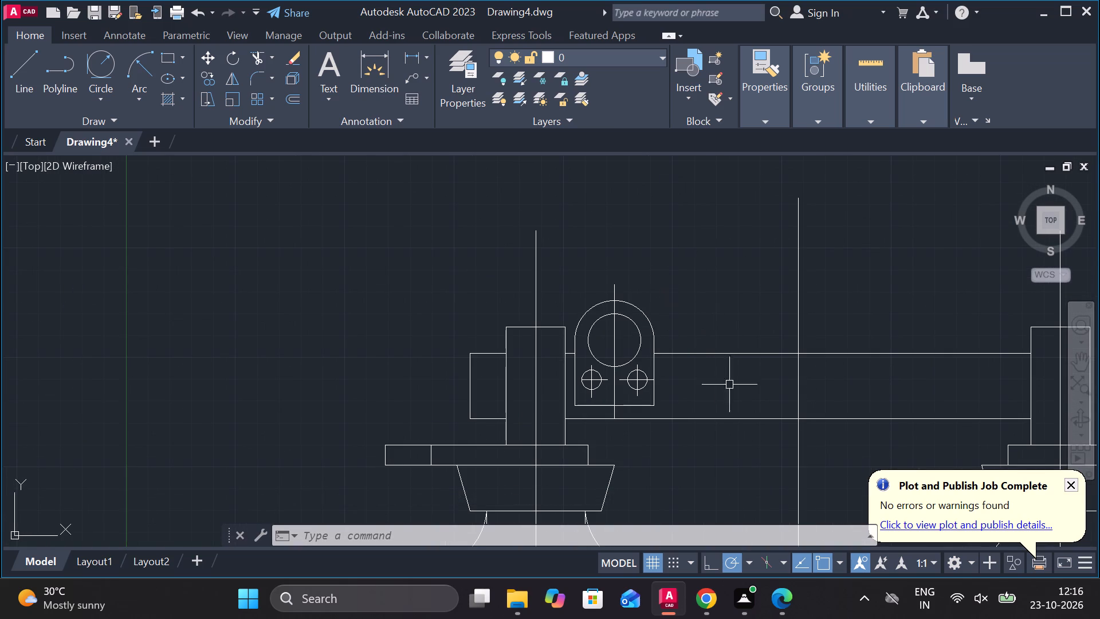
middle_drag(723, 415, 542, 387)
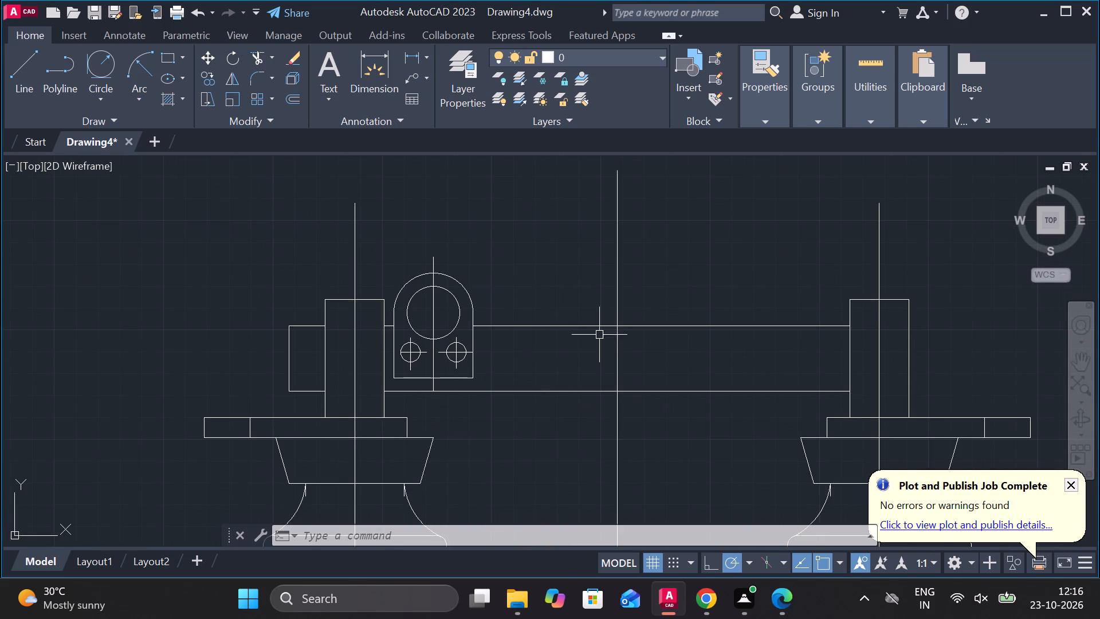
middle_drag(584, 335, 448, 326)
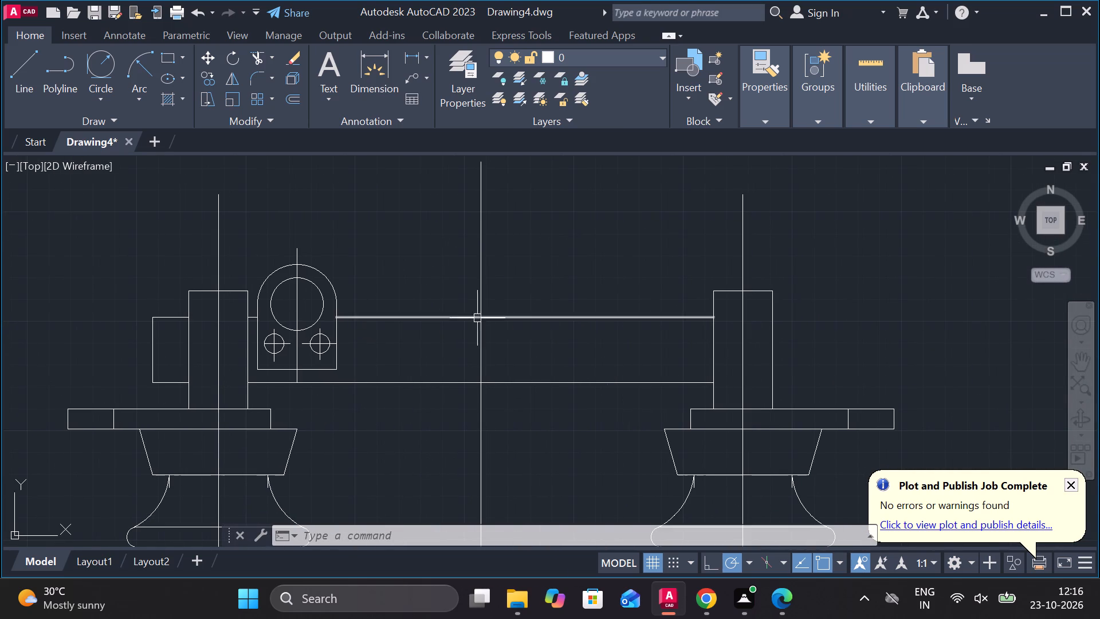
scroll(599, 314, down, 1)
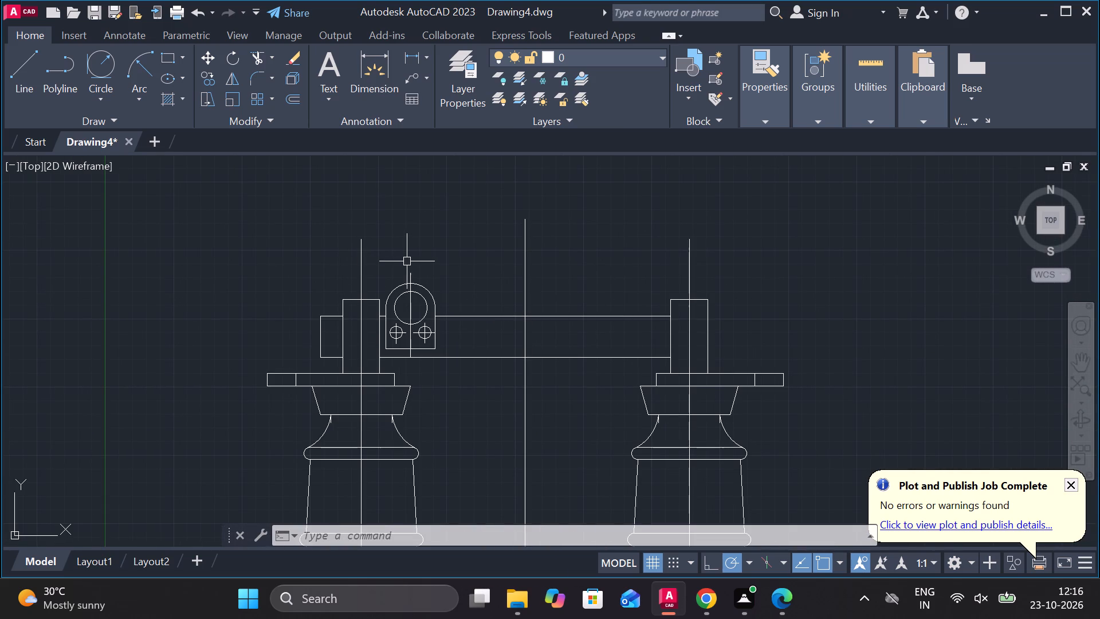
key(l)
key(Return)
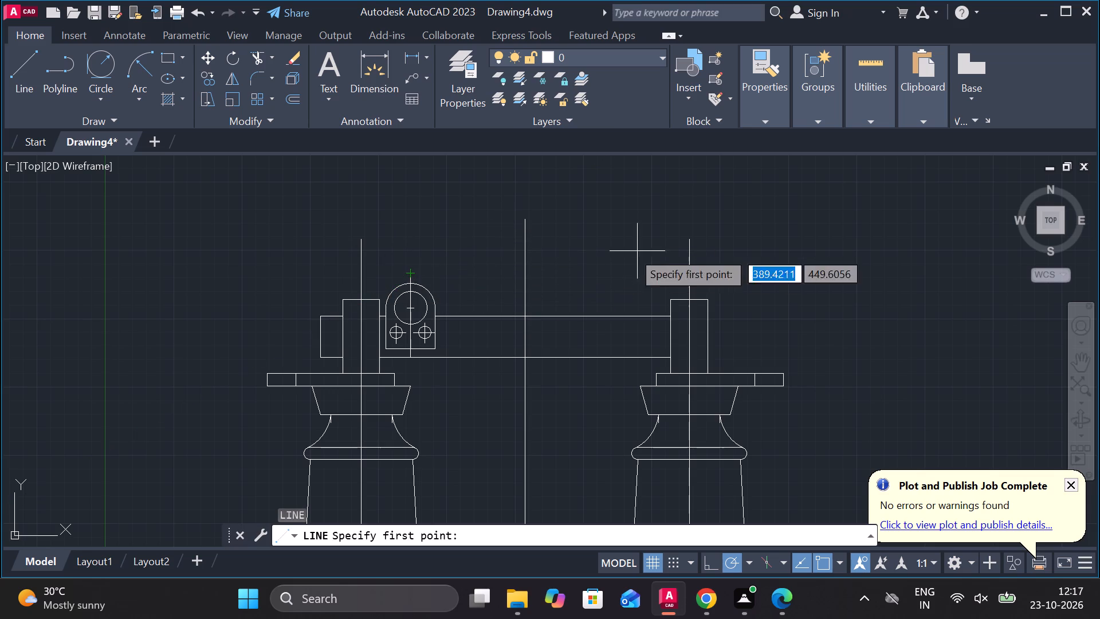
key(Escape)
Offset the vertical centre line midway between the two columns 150 to the right.
click(522, 265)
key(o)
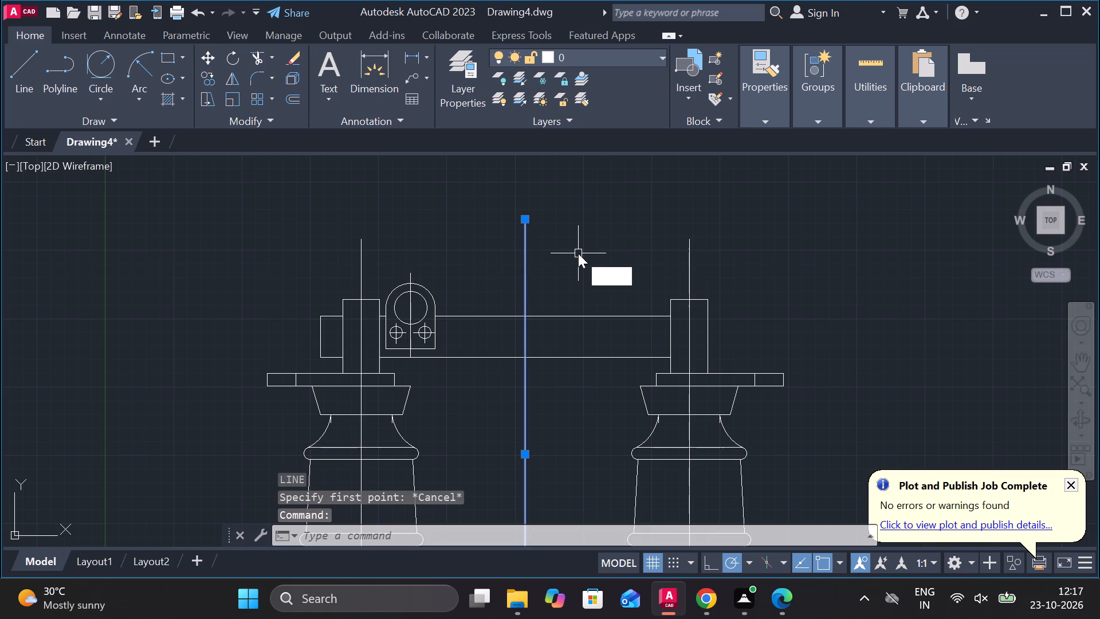
key(Return)
key(Return)
text(150)
key(Return)
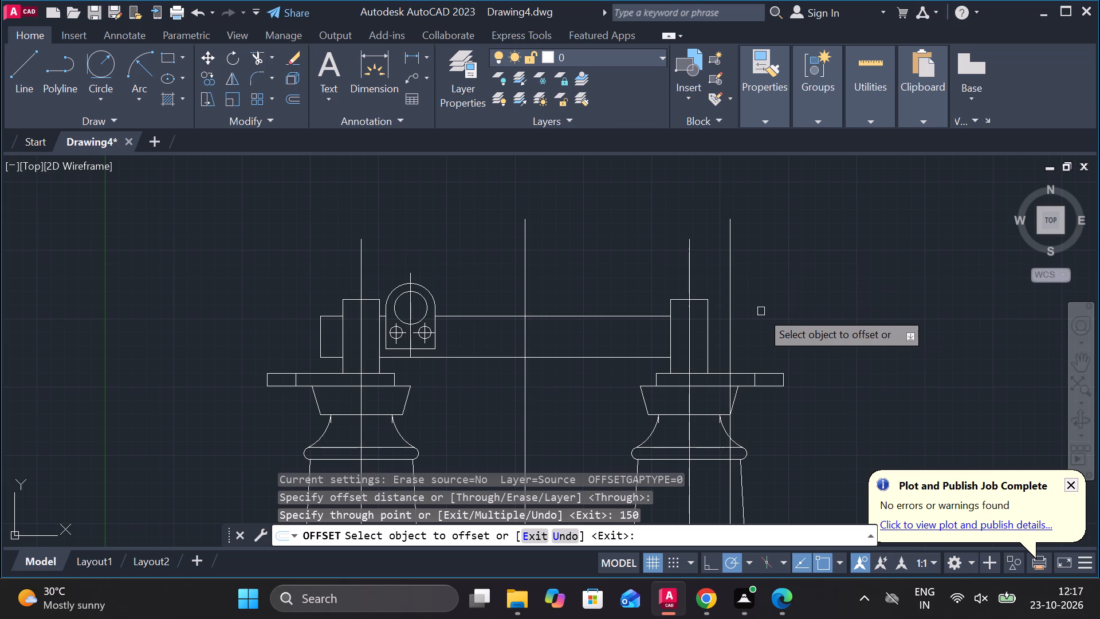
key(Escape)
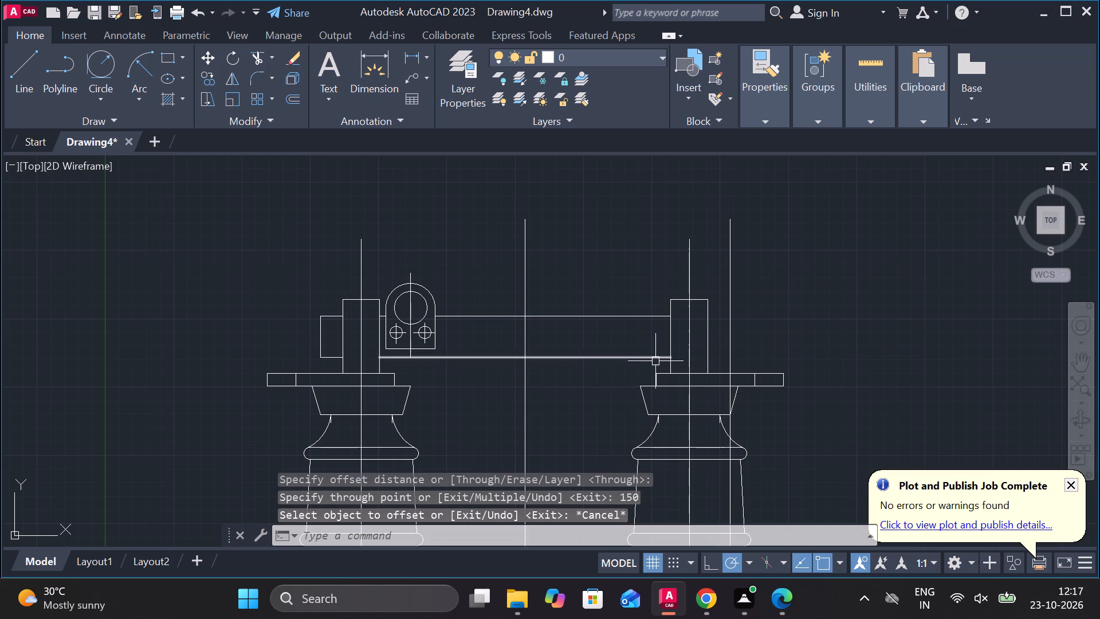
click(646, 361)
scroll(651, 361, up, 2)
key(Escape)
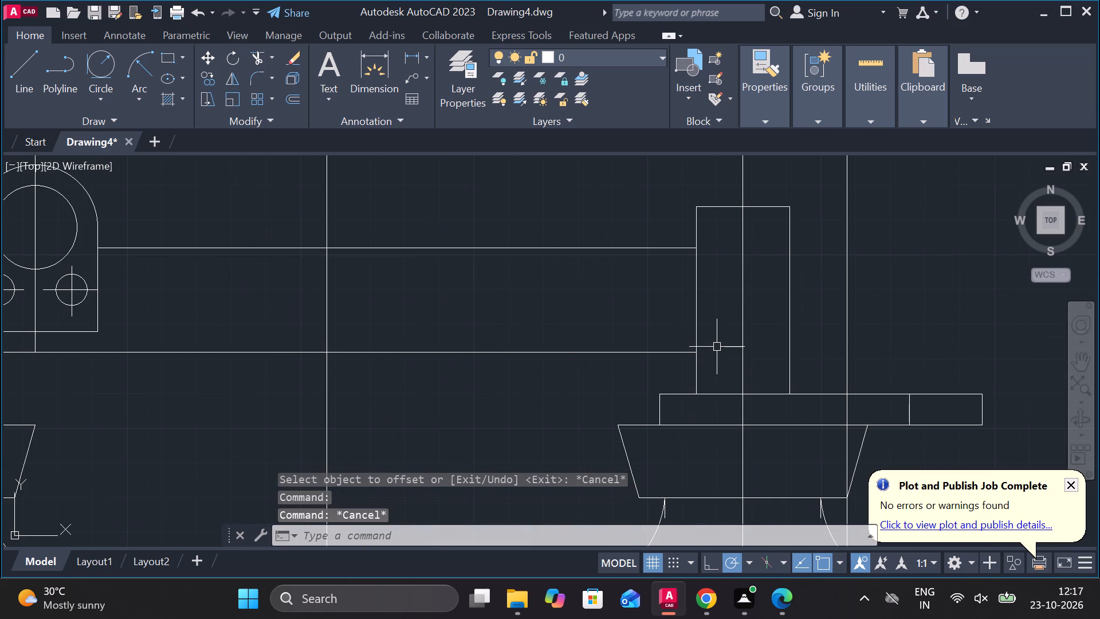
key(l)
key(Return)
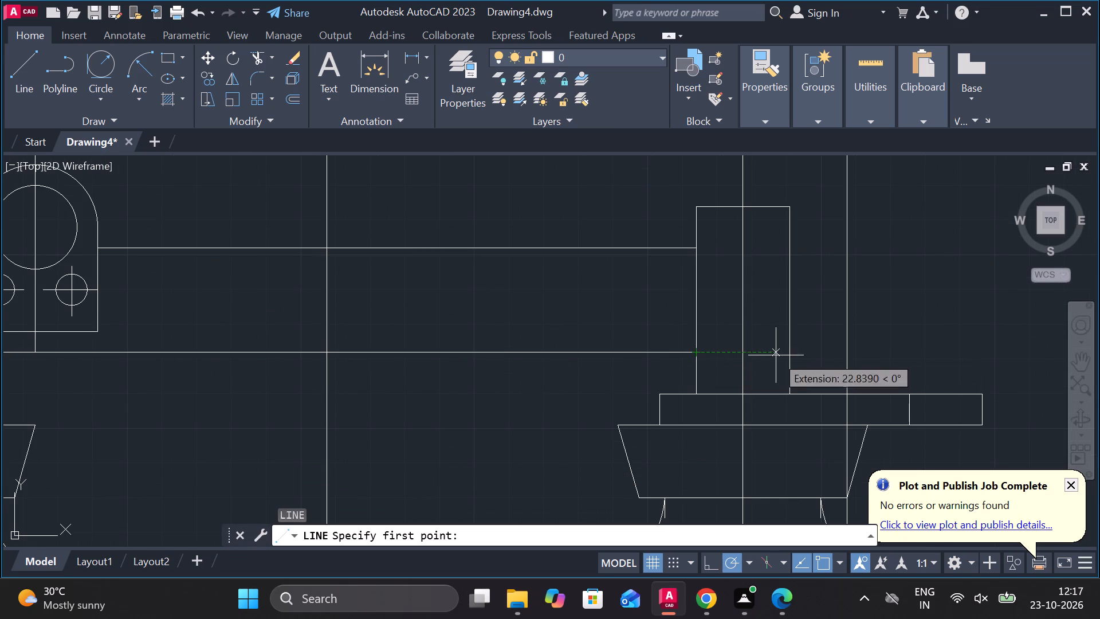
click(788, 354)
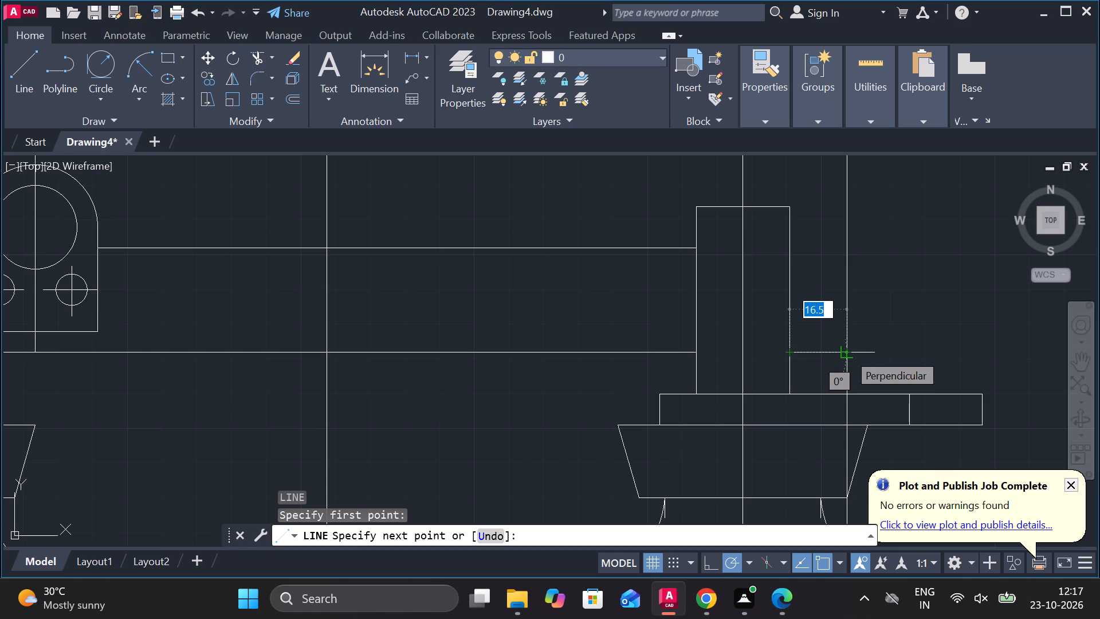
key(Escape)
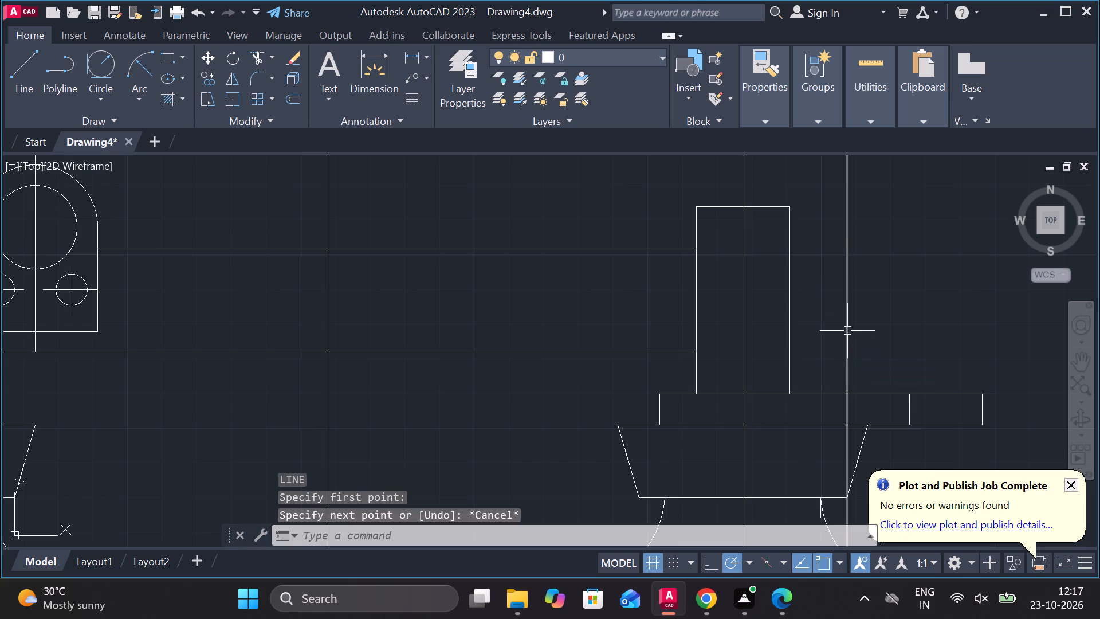
Draw a horizontal line about 16.5 long, level with the shaft's top edge, from the right post to the offset vertical line.
key(l)
key(Return)
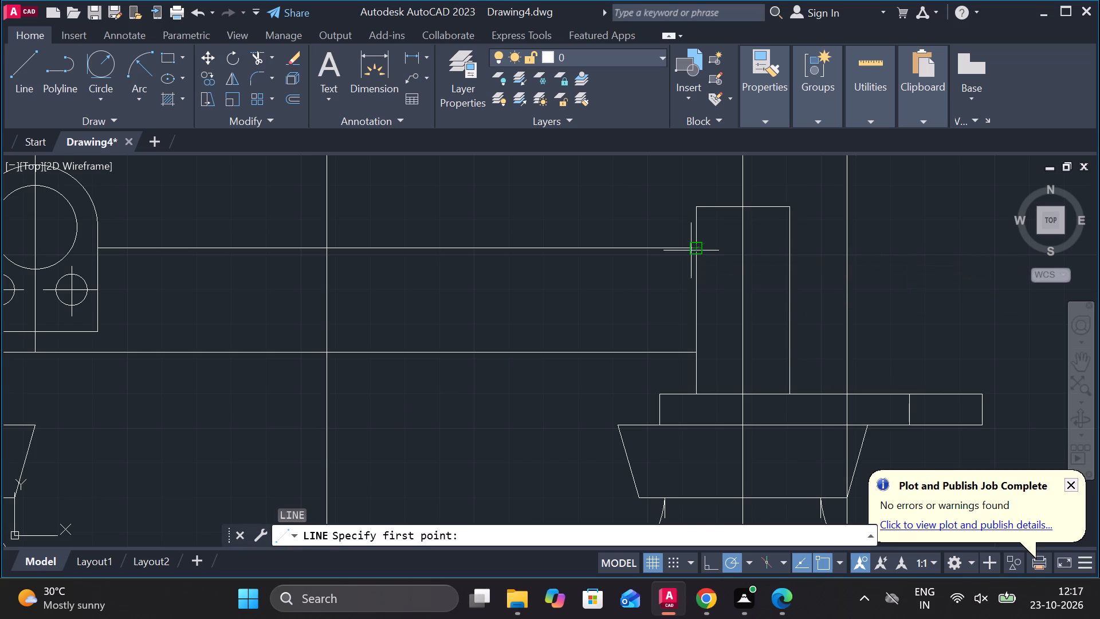
click(788, 248)
double_click(851, 245)
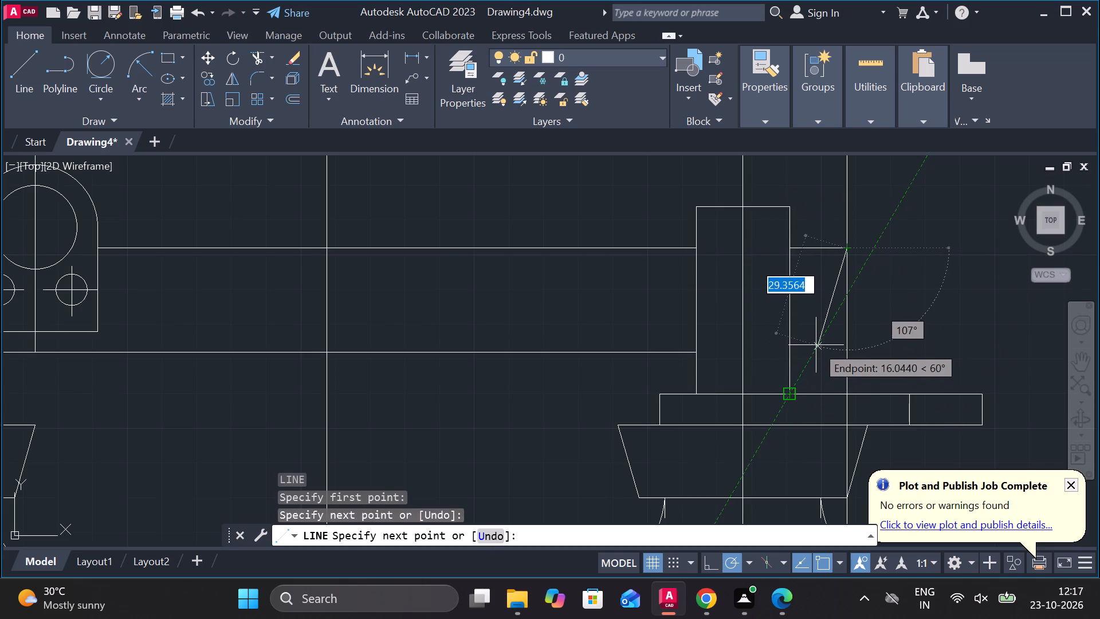
click(749, 565)
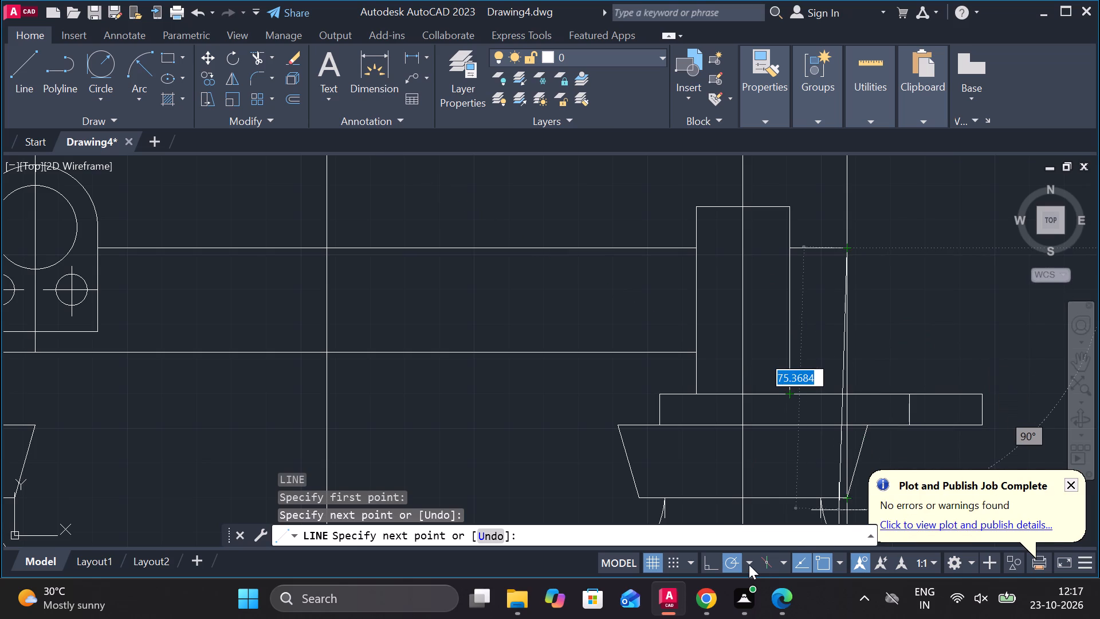
click(762, 385)
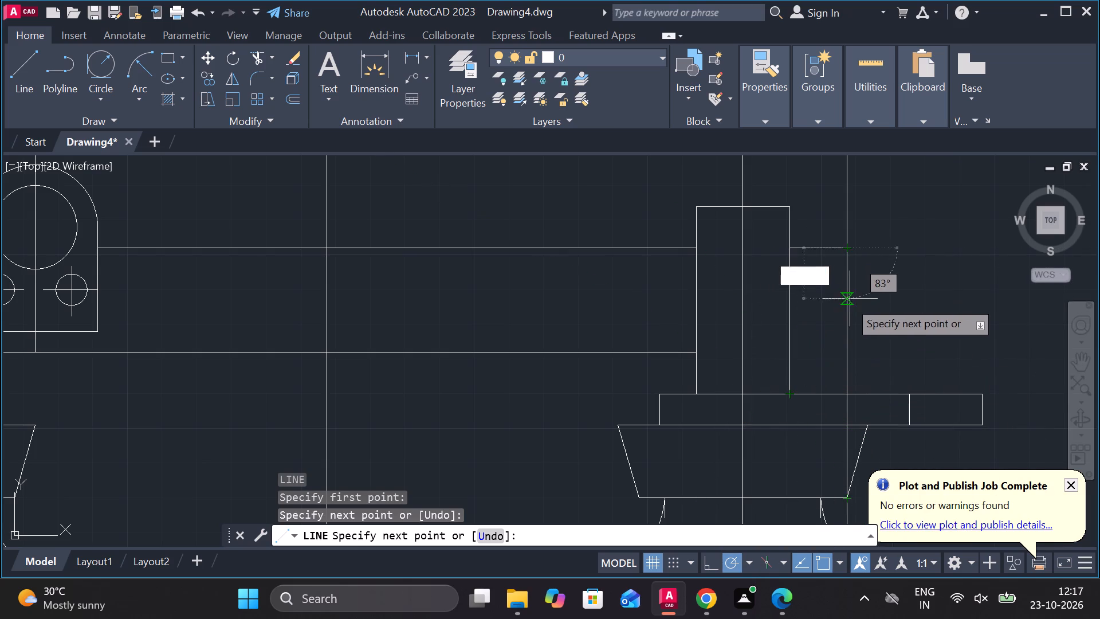
scroll(829, 315, up, 2)
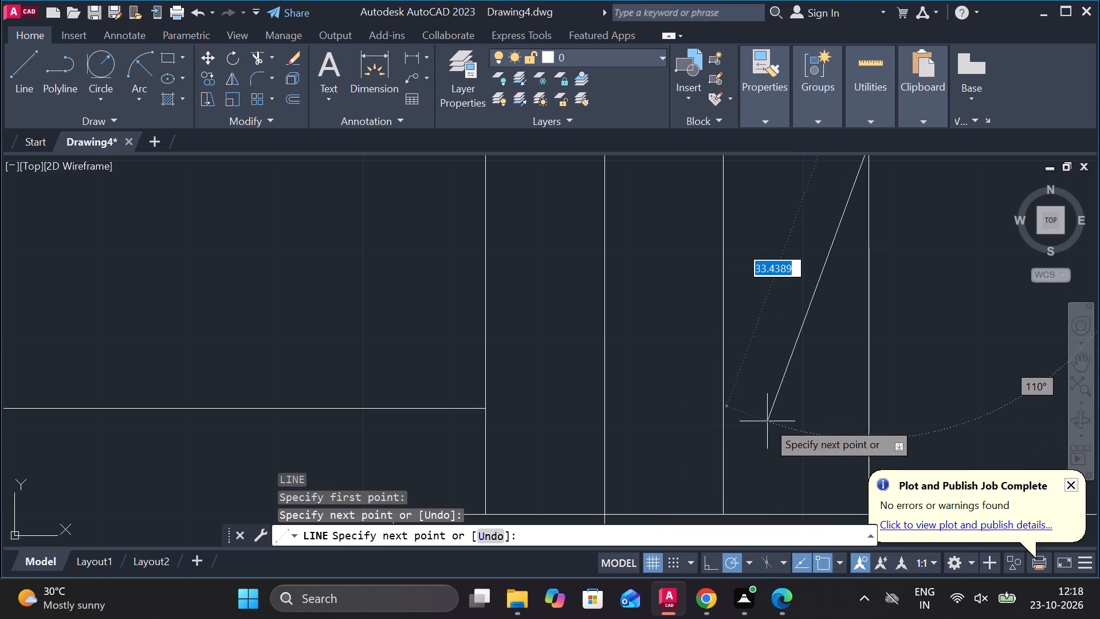
scroll(767, 409, down, 1)
key(Escape)
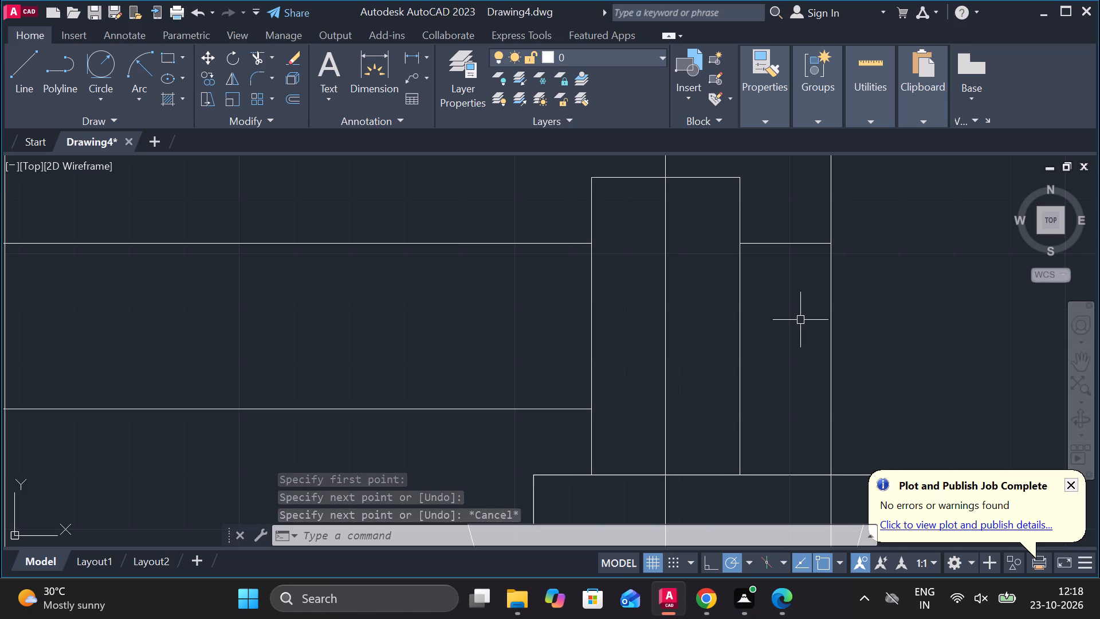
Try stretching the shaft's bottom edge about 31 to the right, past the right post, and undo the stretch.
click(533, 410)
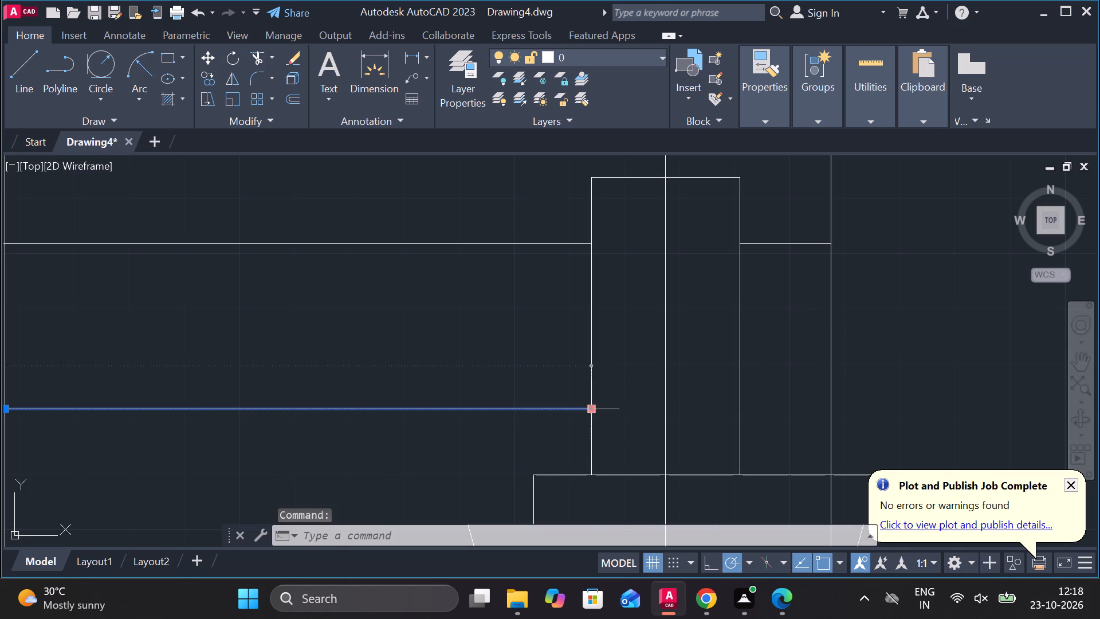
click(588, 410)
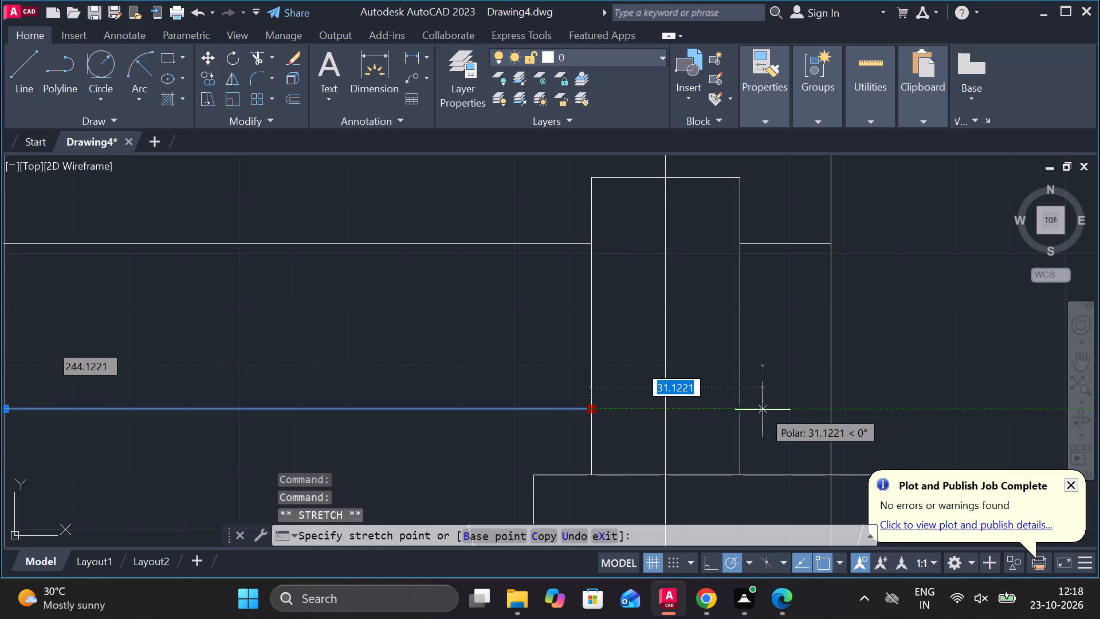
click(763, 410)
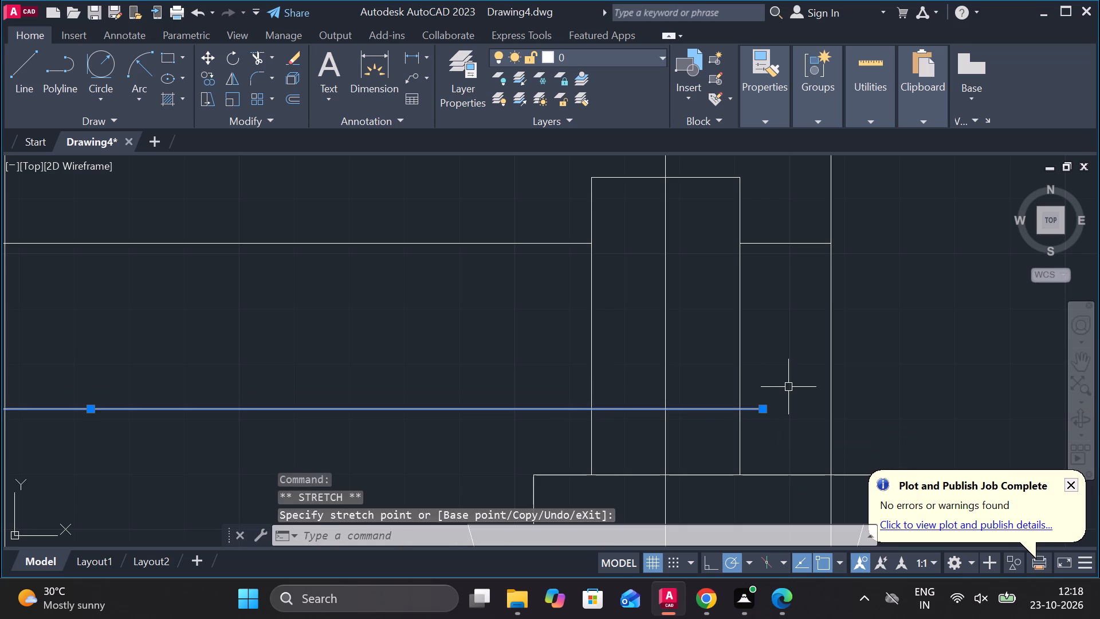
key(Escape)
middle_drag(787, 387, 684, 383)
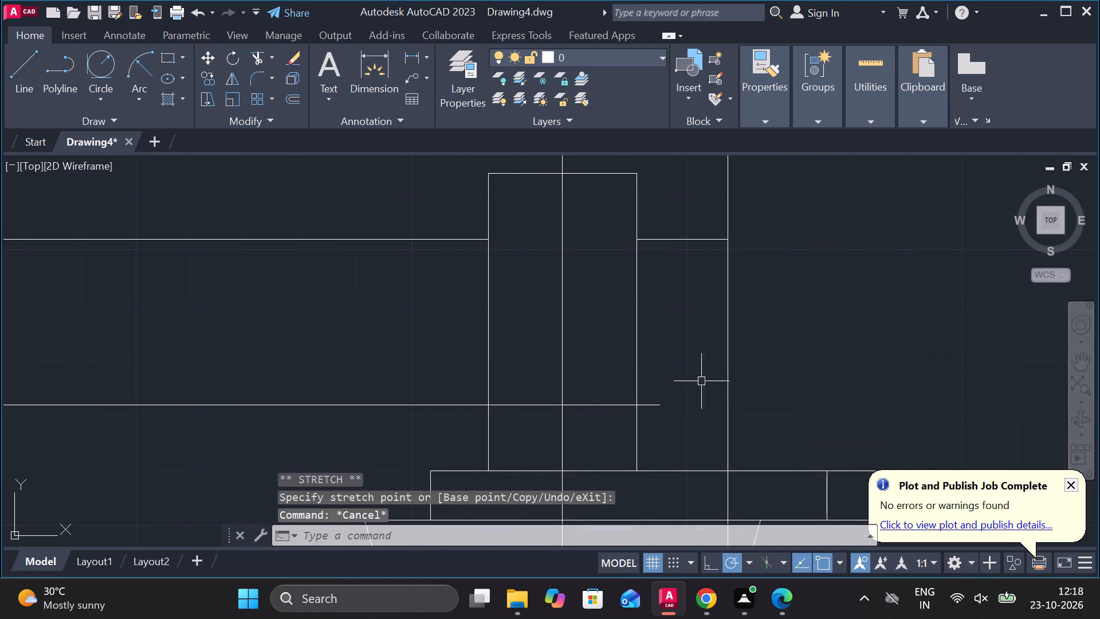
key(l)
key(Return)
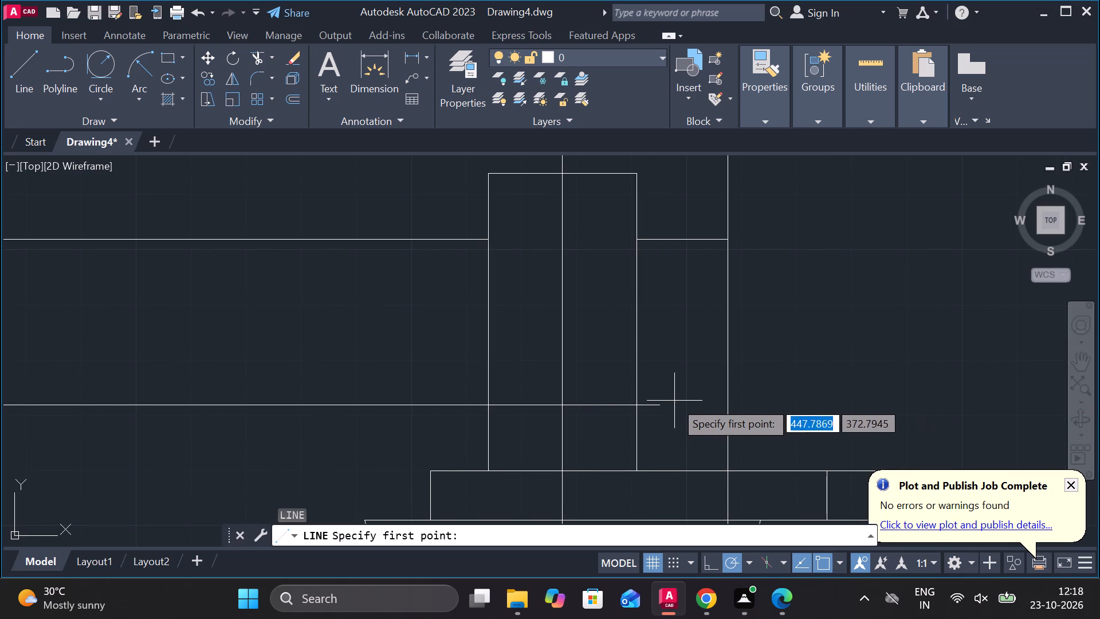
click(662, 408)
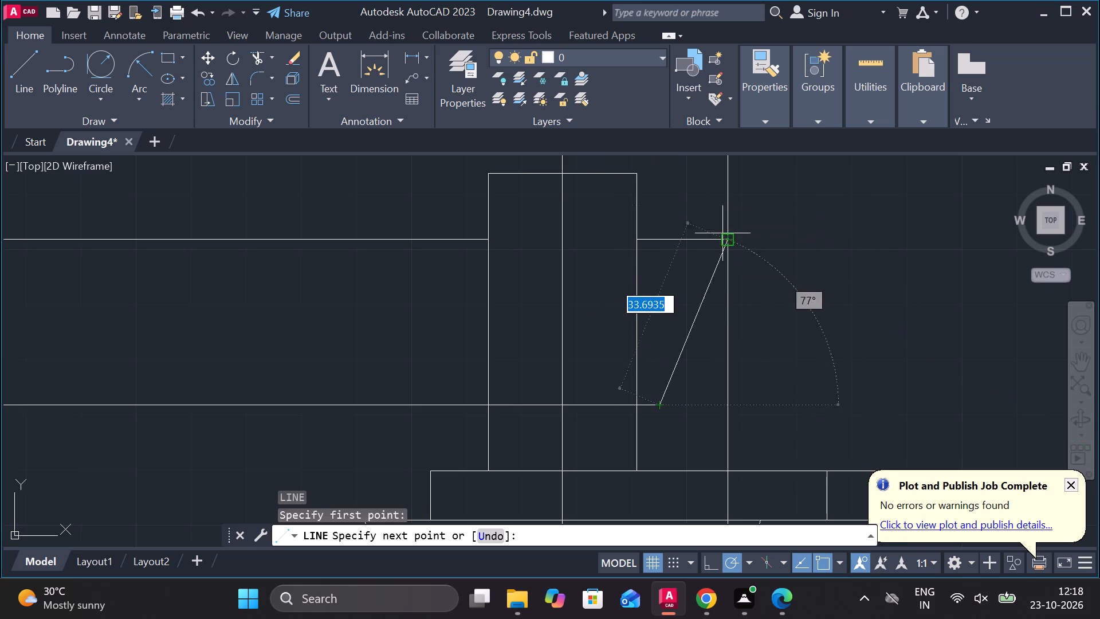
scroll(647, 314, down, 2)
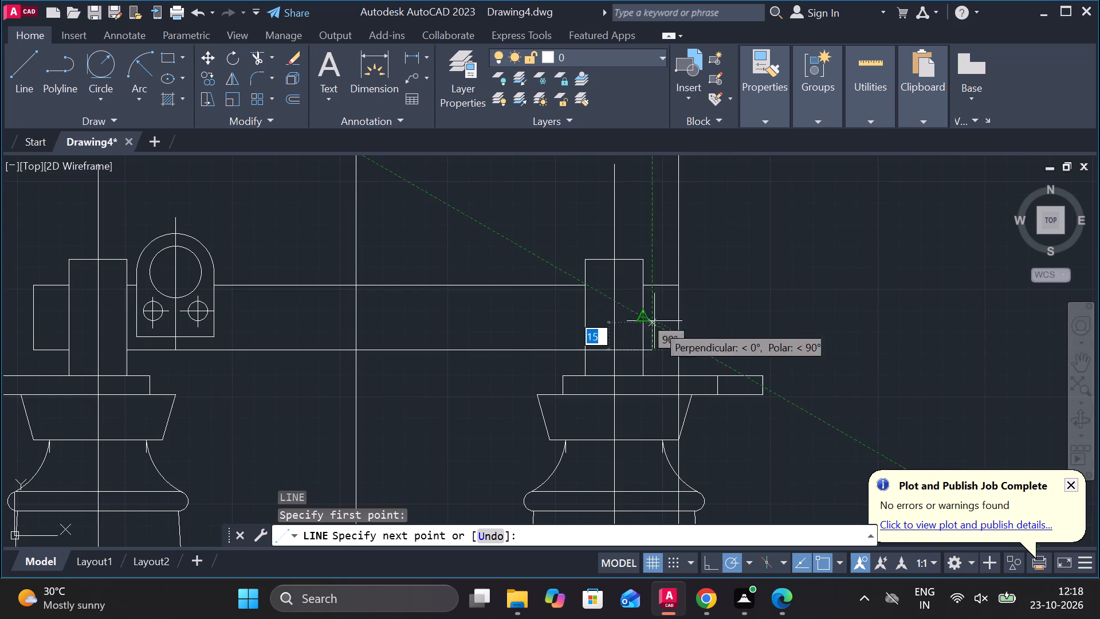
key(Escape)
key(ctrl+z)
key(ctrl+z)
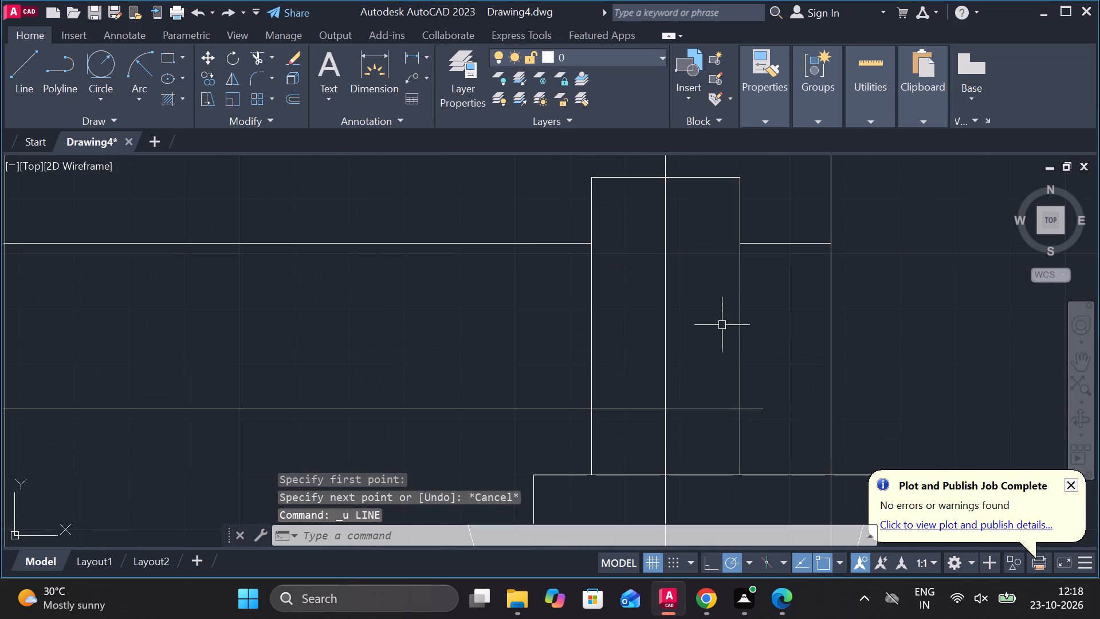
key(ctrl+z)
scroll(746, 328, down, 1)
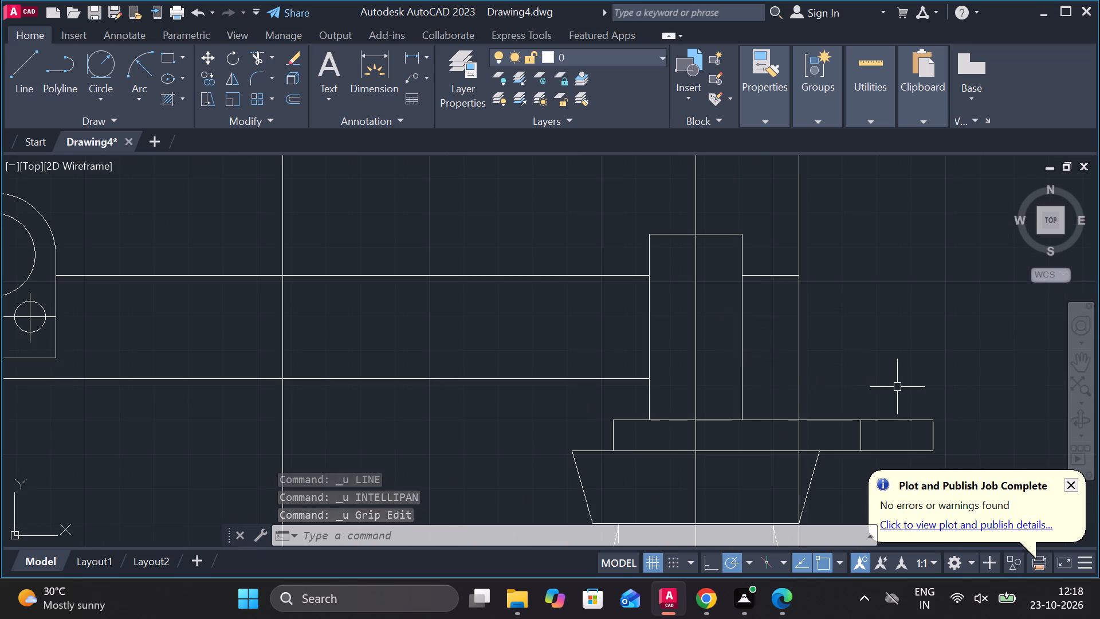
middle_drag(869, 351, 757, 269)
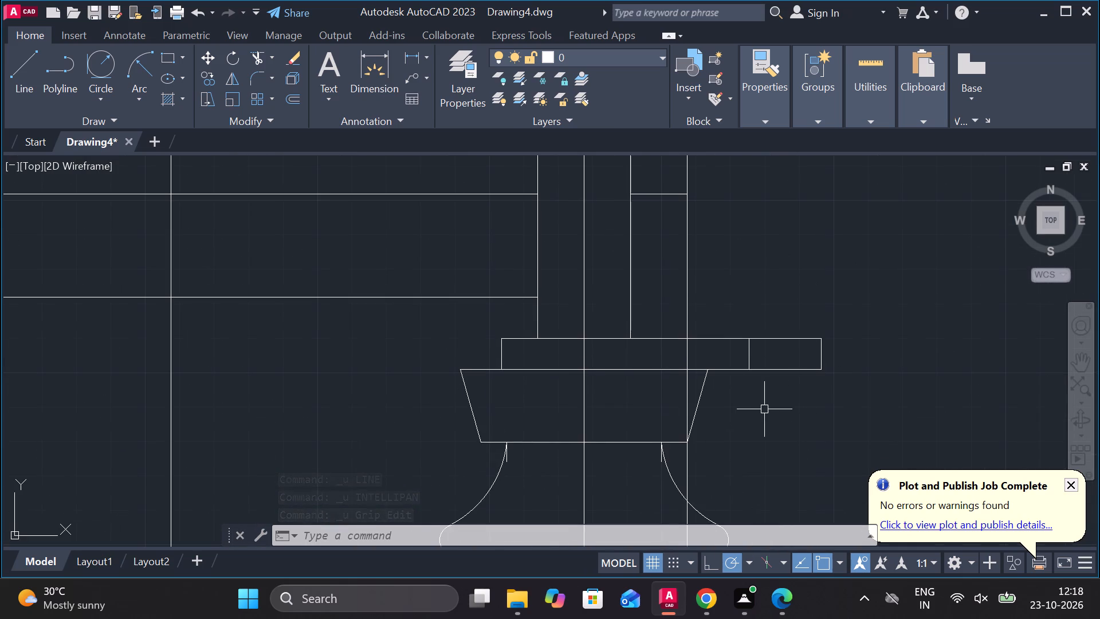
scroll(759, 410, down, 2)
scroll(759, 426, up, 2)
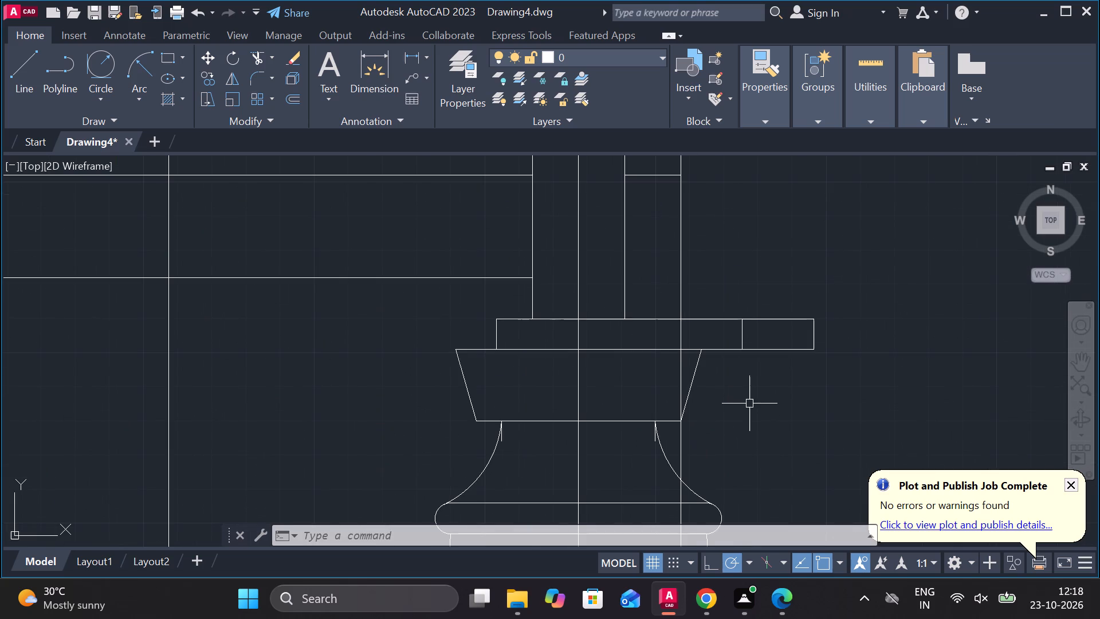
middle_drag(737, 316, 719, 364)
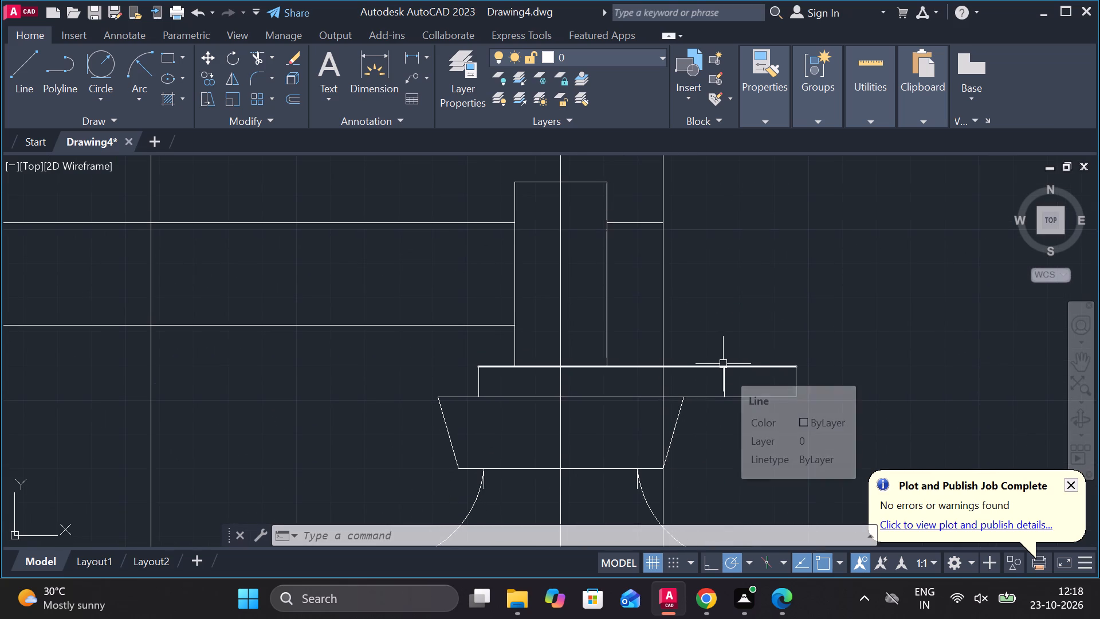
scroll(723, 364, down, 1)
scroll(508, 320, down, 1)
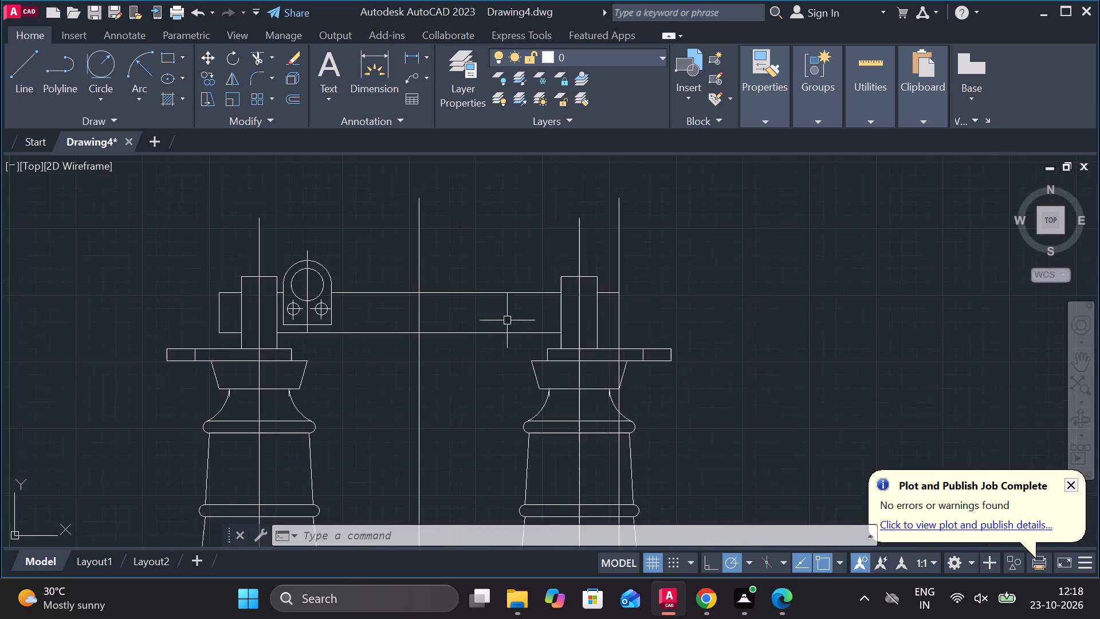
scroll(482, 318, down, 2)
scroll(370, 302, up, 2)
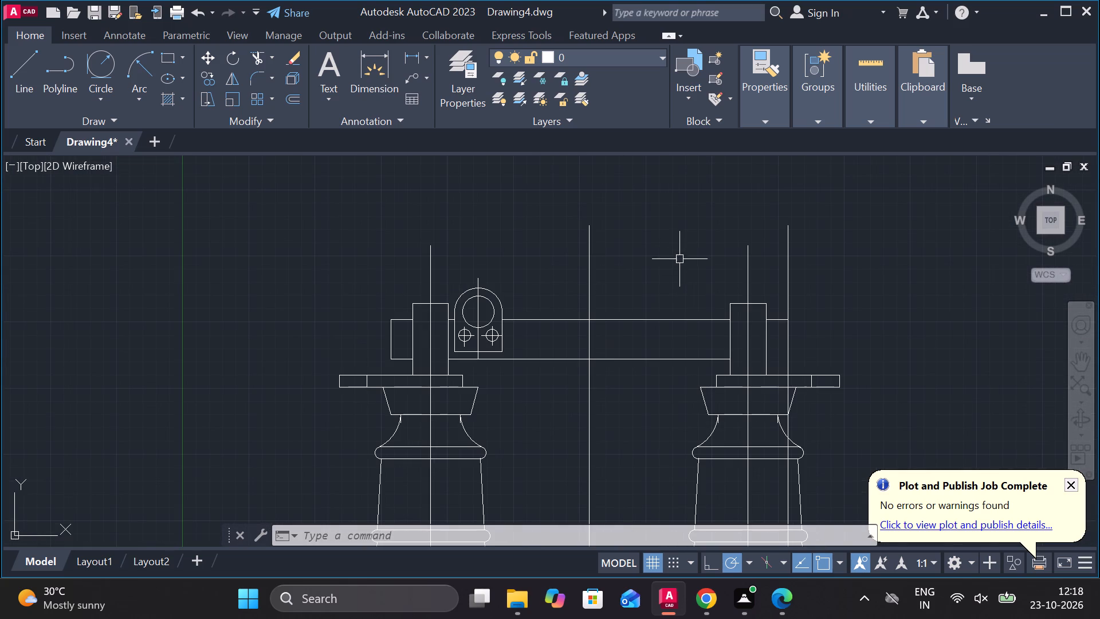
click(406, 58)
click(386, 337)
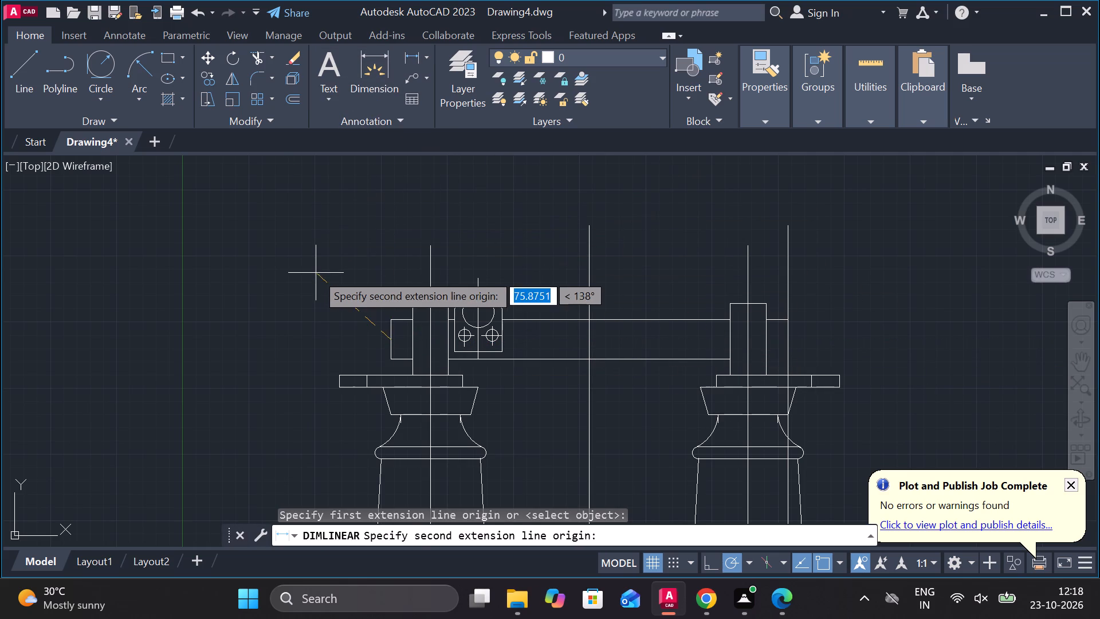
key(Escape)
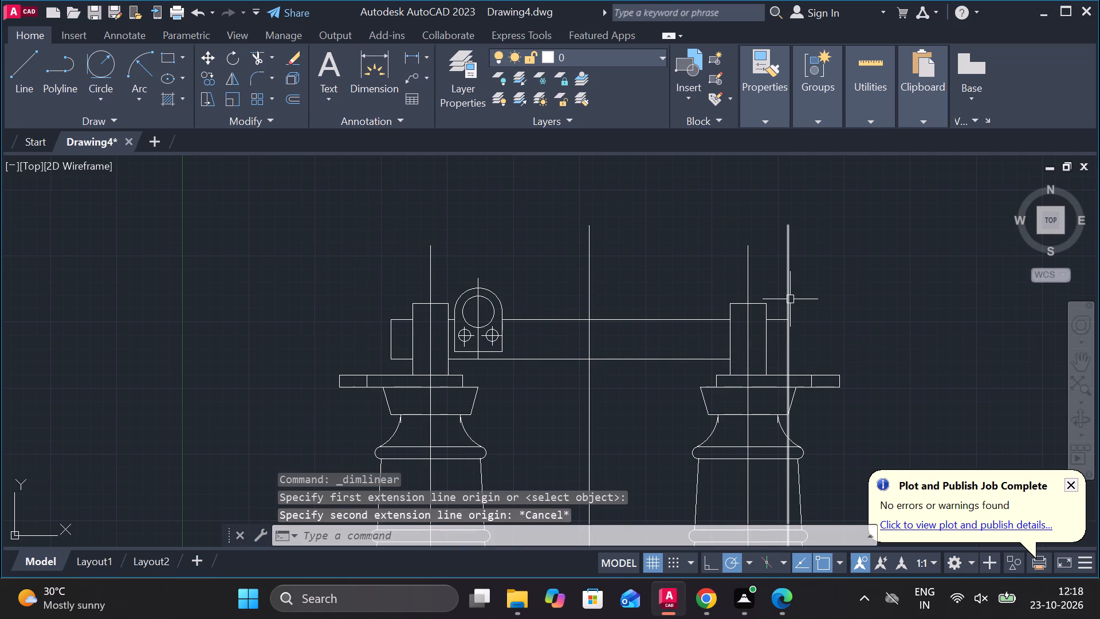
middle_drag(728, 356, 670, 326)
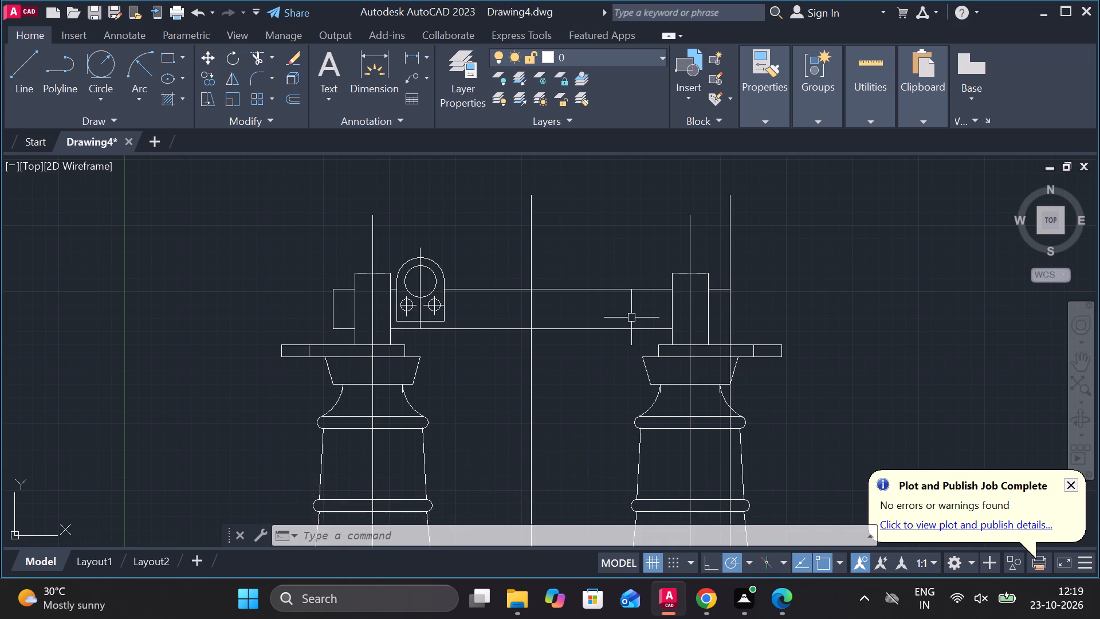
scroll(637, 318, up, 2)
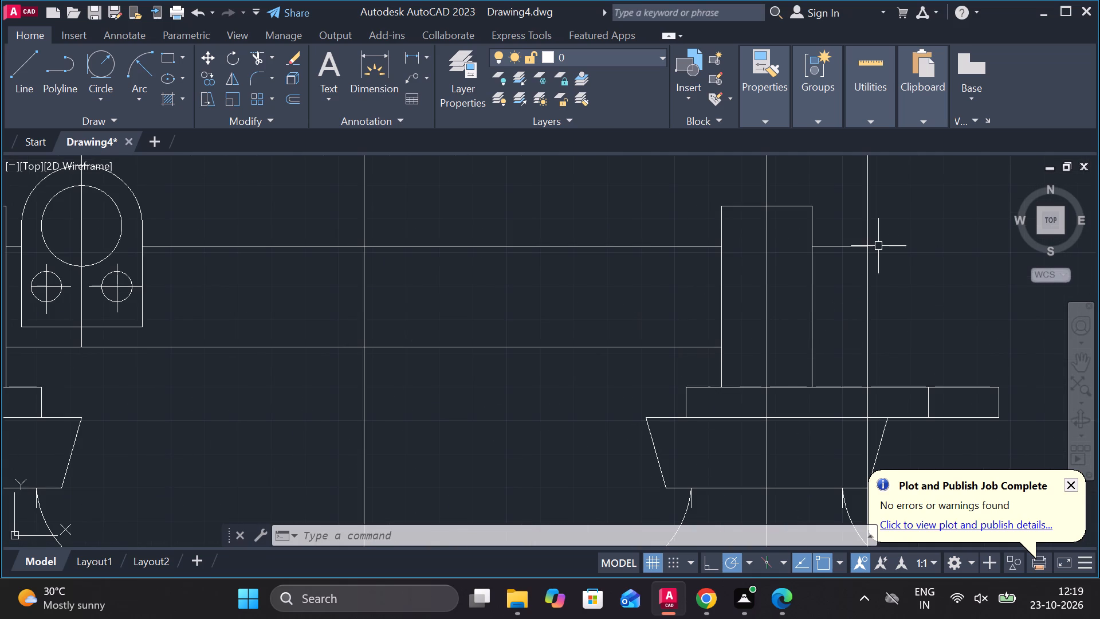
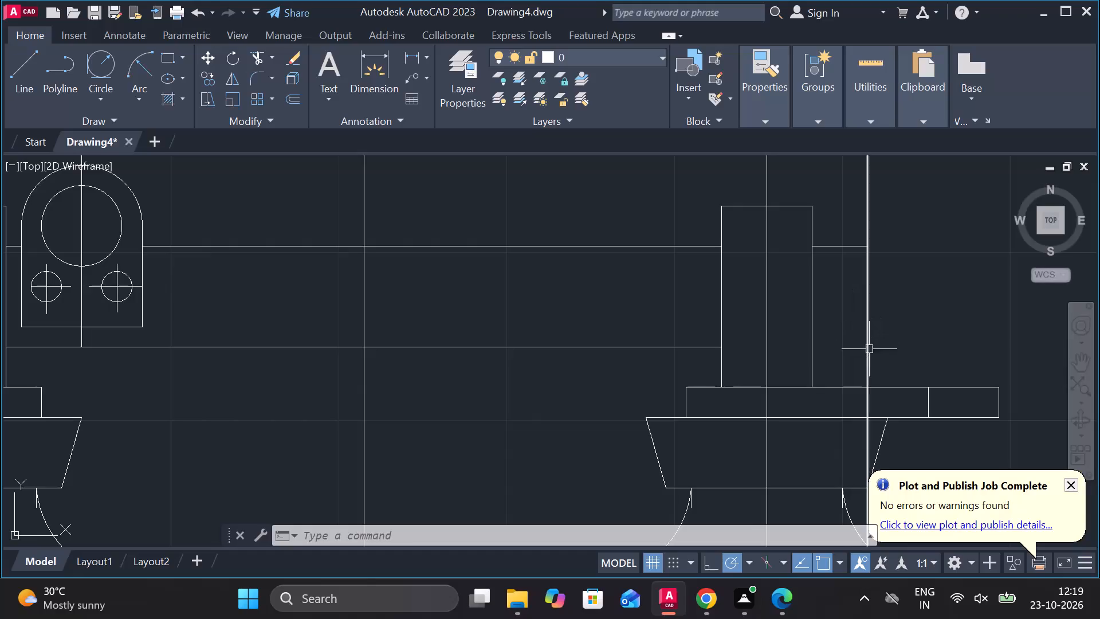
Draw a horizontal line level with the shaft's bottom edge, from the right post to just past the offset vertical line.
key(l)
key(Return)
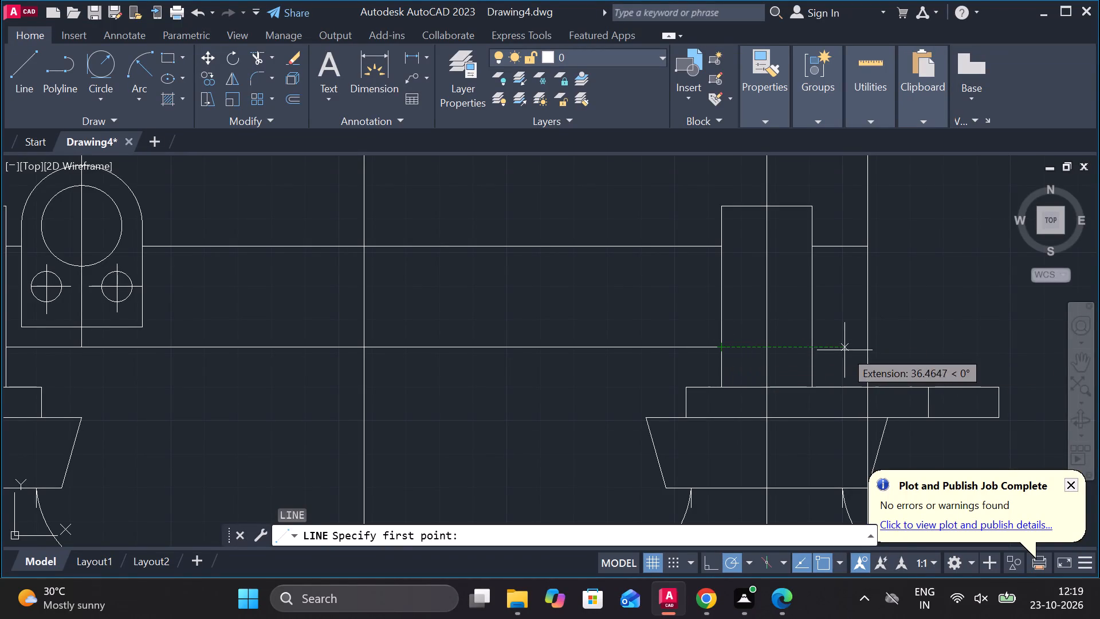
click(816, 348)
click(891, 342)
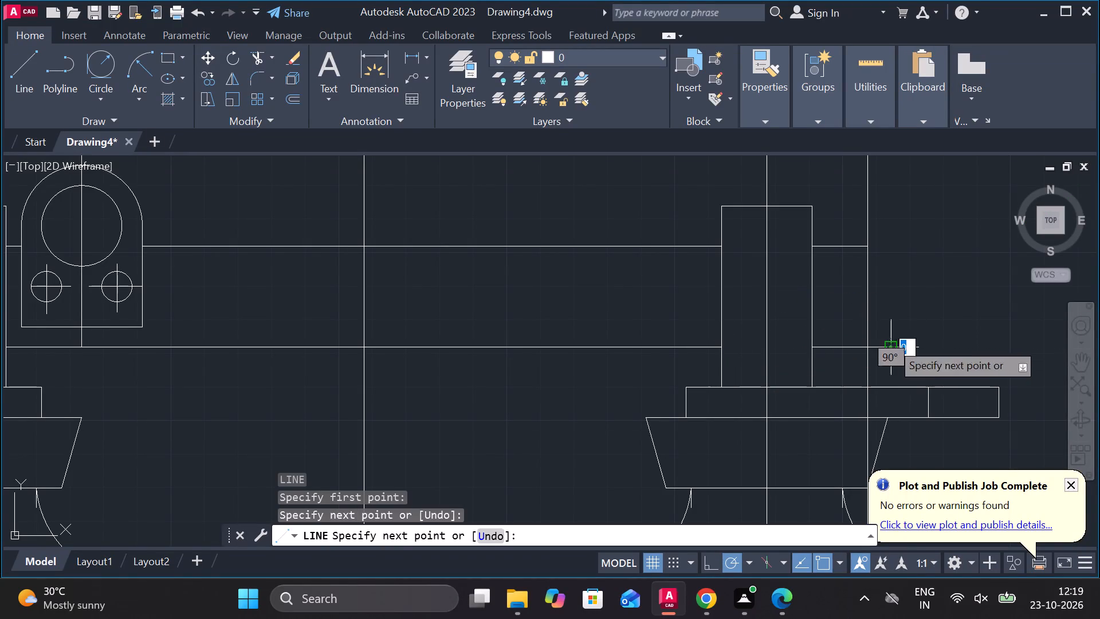
key(Escape)
Draw a slanted line at about 67° from the upper extension line's outer end down to the lower extension line.
key(l)
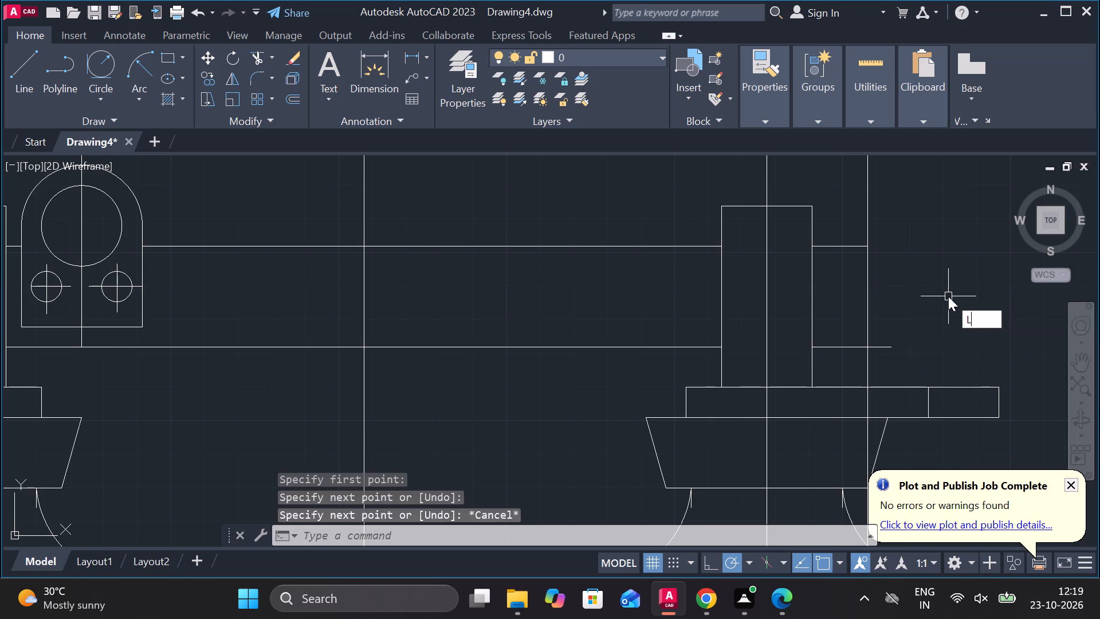
key(Return)
scroll(802, 343, up, 2)
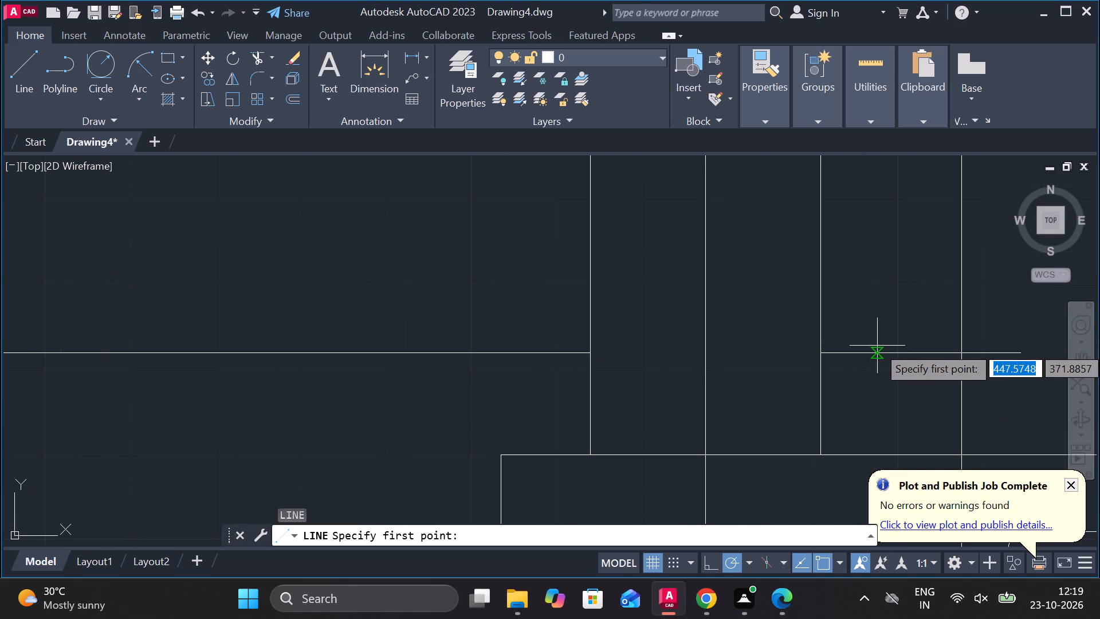
scroll(877, 346, down, 1)
middle_drag(867, 347, 792, 378)
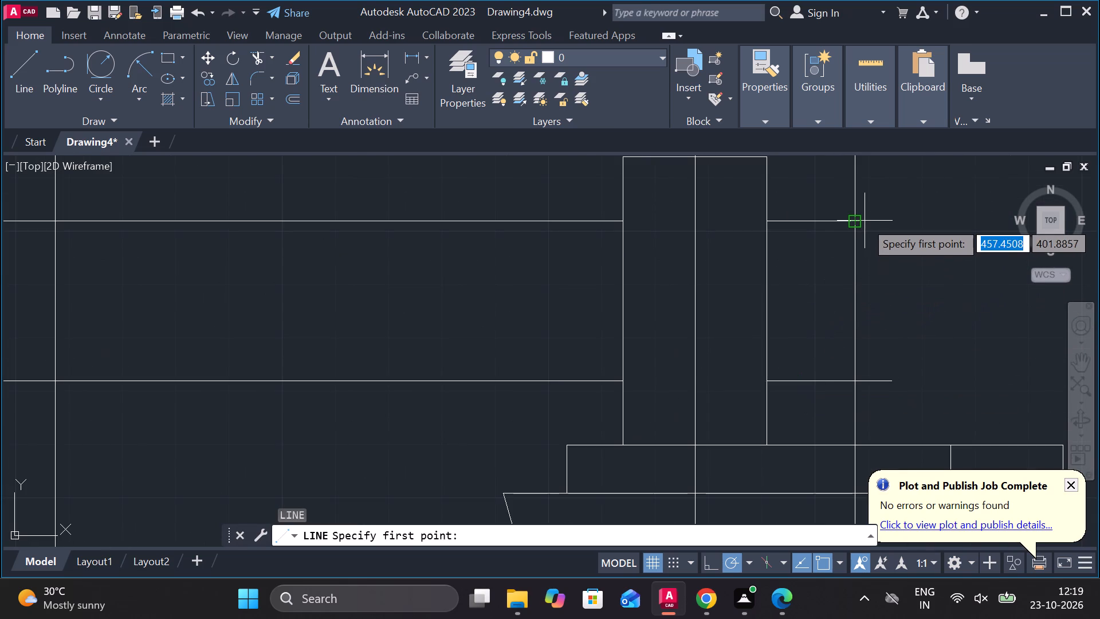
click(857, 226)
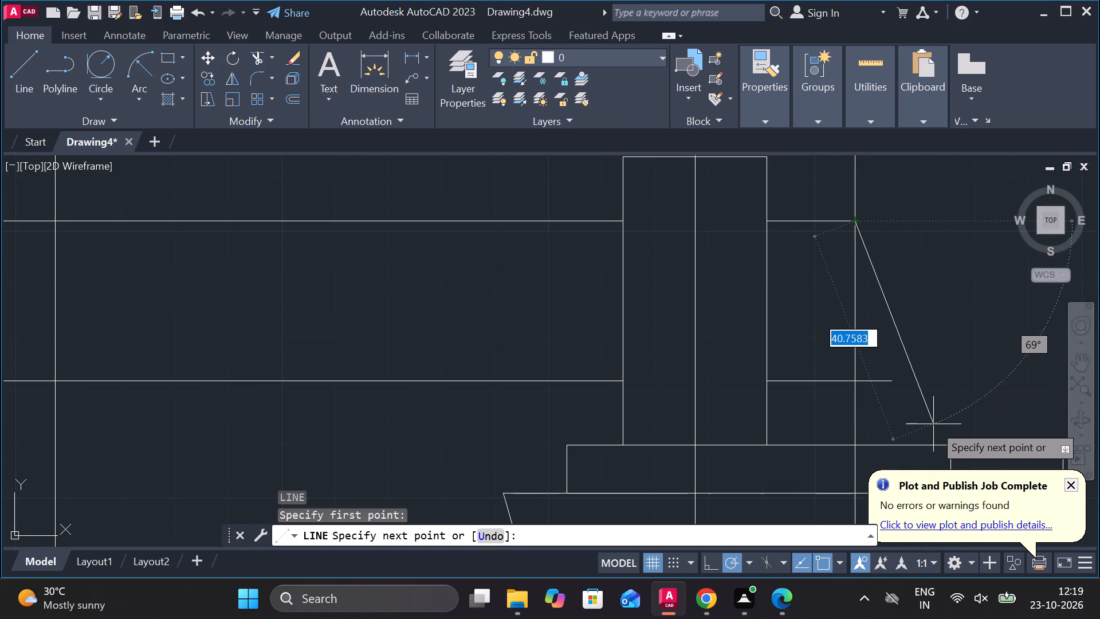
key(Tab)
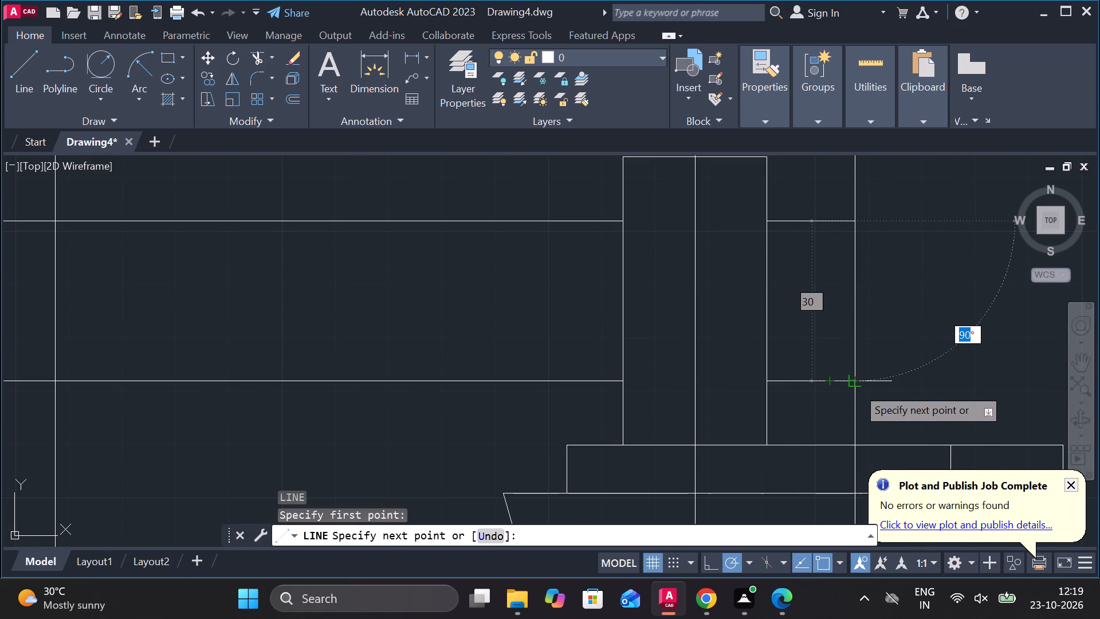
scroll(802, 398, up, 2)
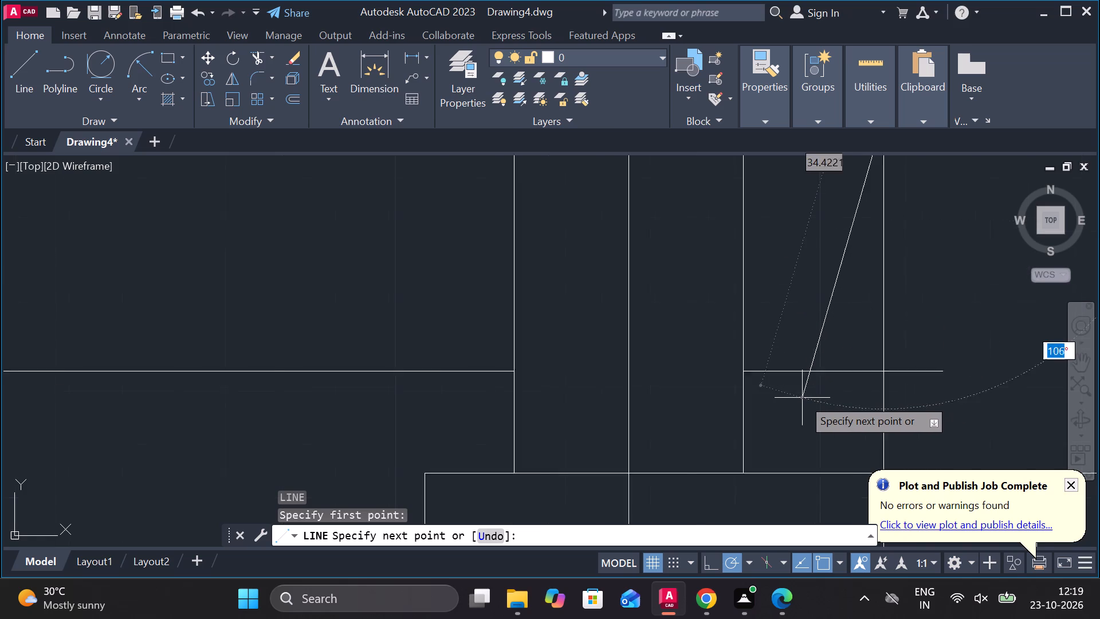
scroll(743, 435, down, 1)
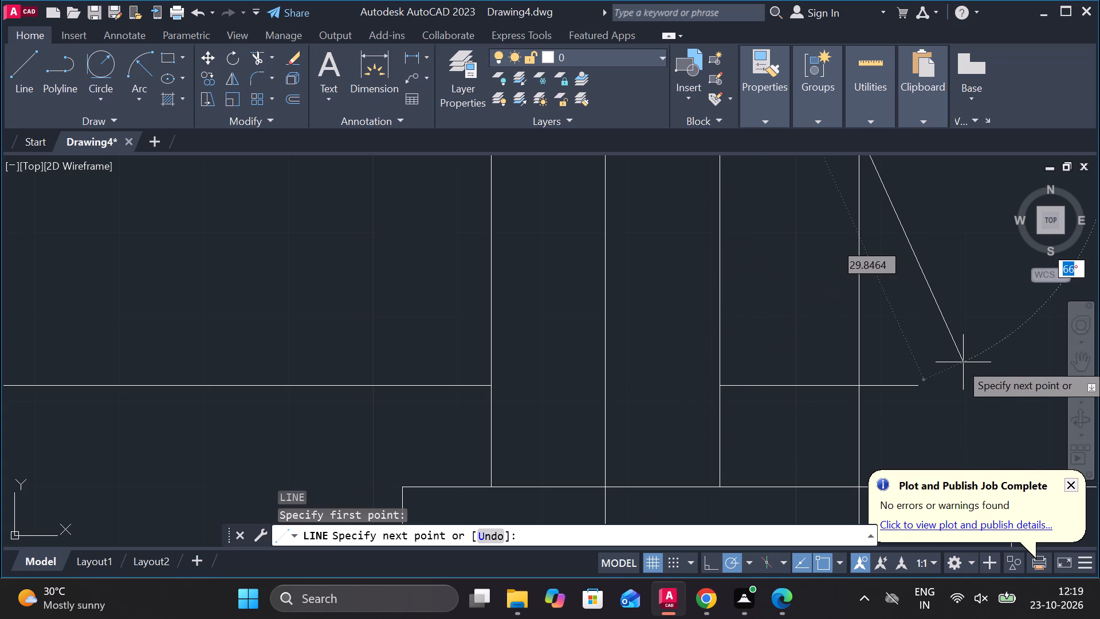
scroll(967, 381, down, 2)
middle_drag(948, 381, 873, 383)
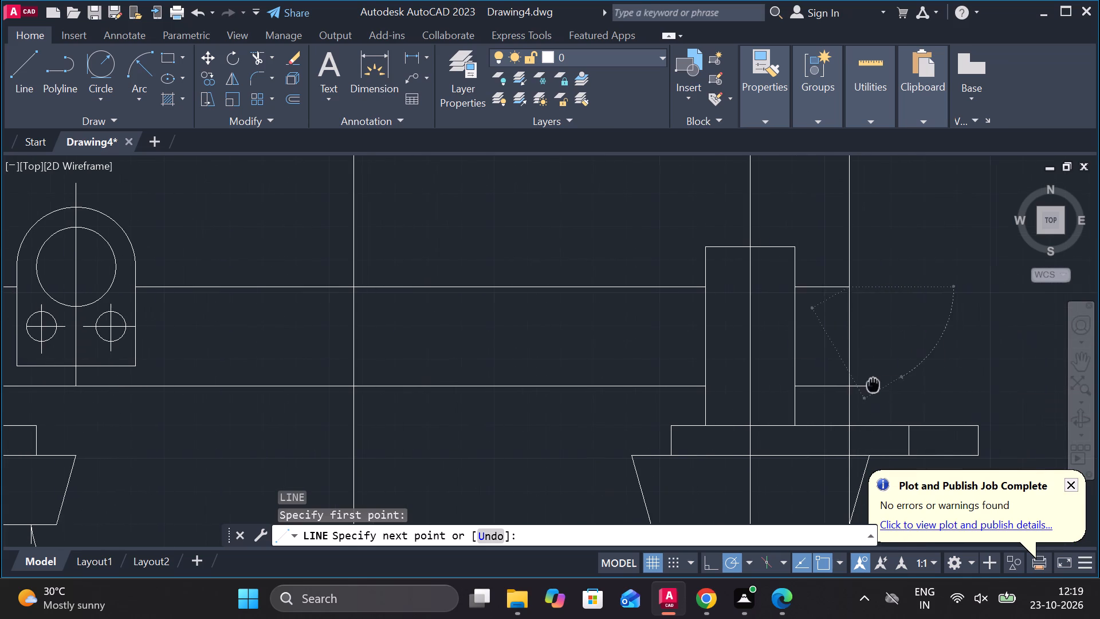
scroll(817, 391, up, 2)
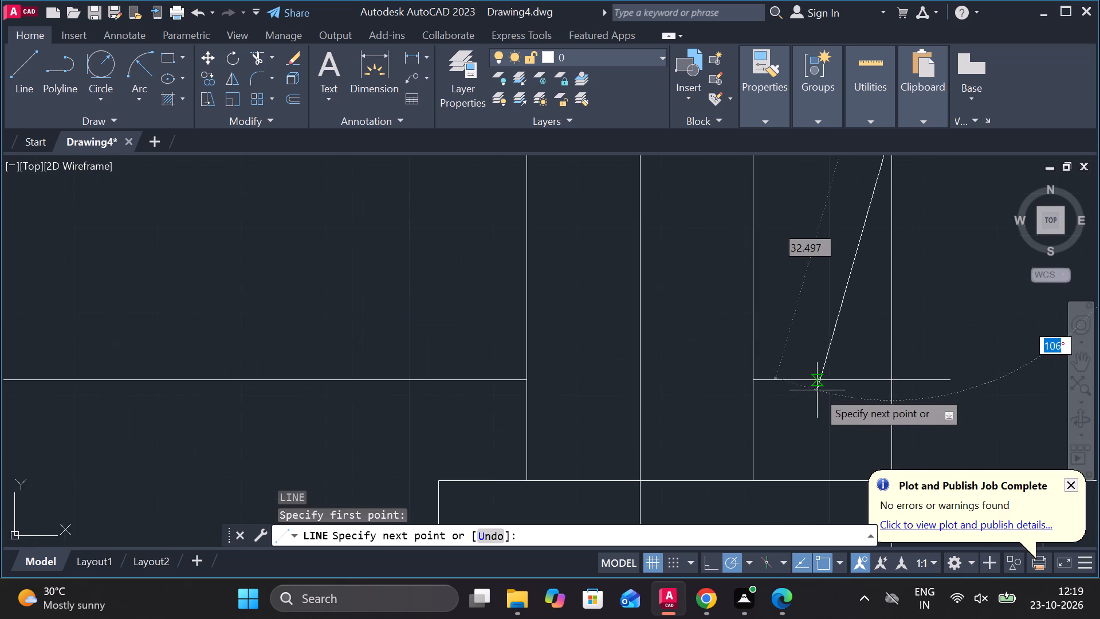
click(785, 377)
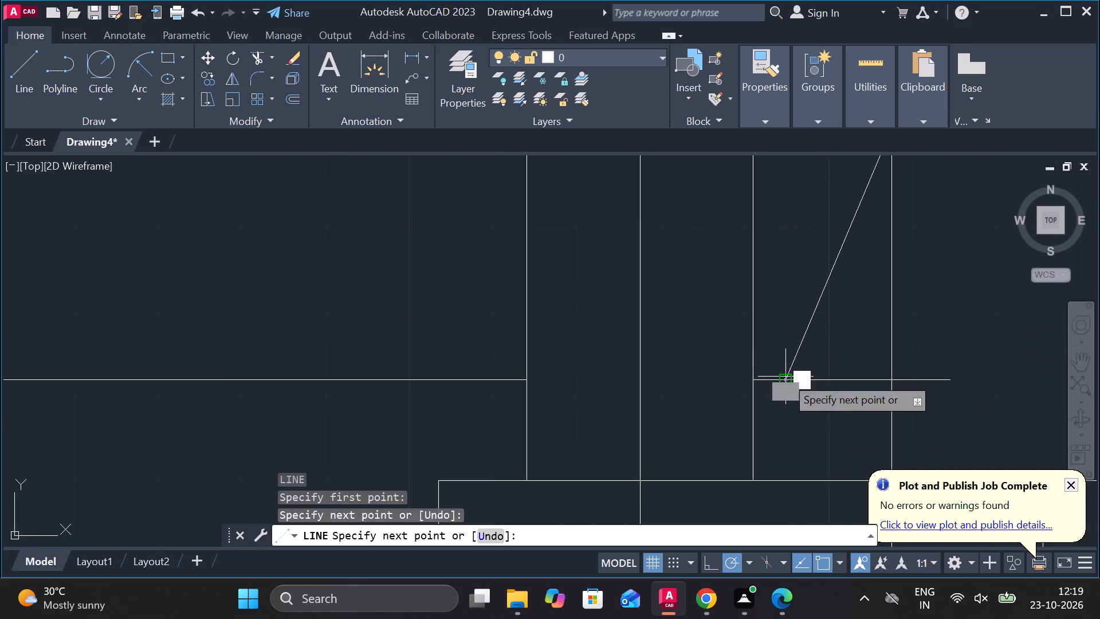
key(Escape)
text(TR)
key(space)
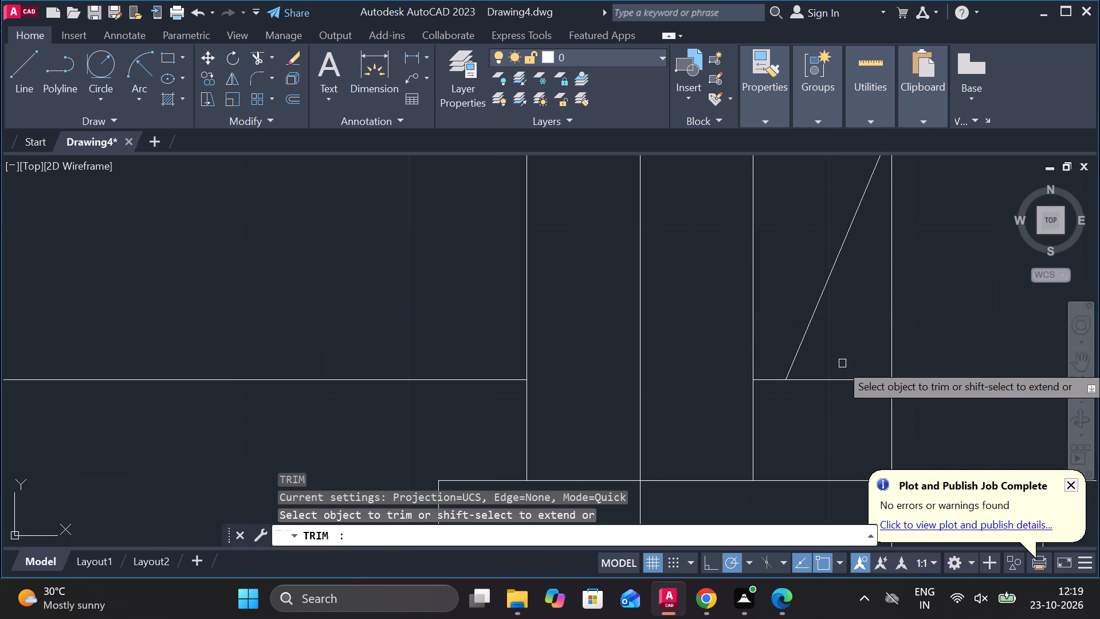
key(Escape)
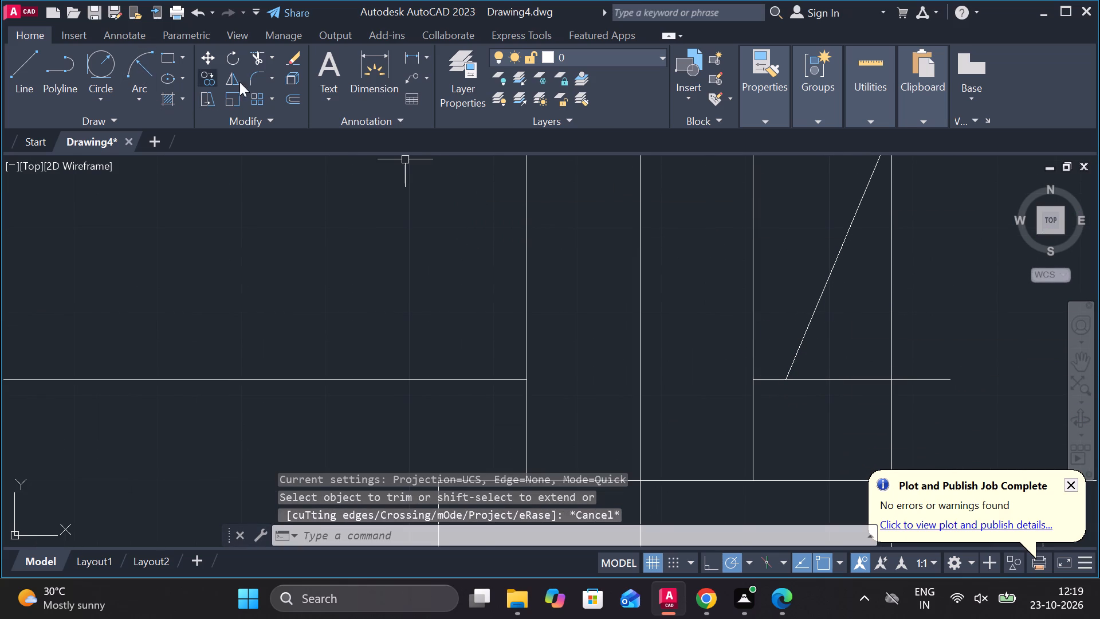
Measure the angle between the slanted line and the lower extension line without placing a dimension.
click(423, 61)
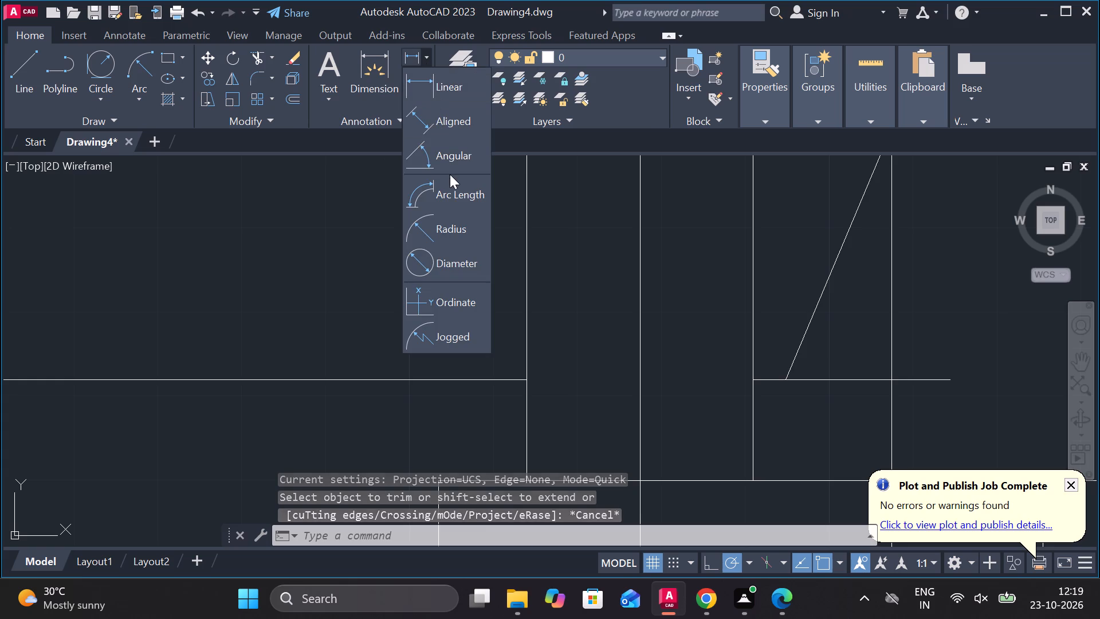
click(438, 161)
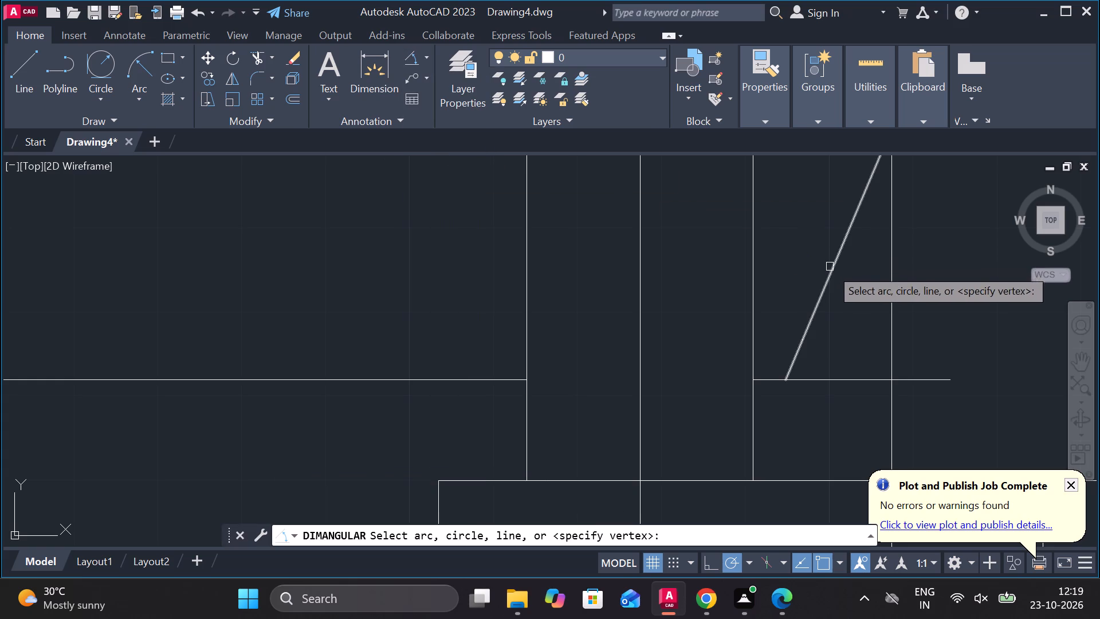
click(832, 272)
click(848, 377)
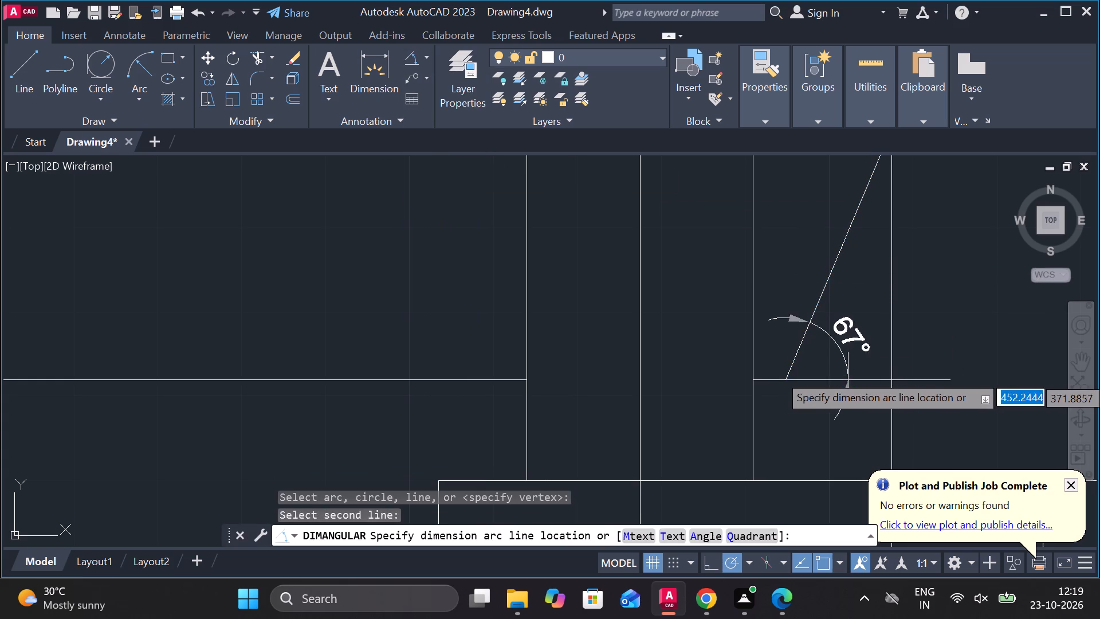
middle_drag(860, 347, 777, 328)
key(Escape)
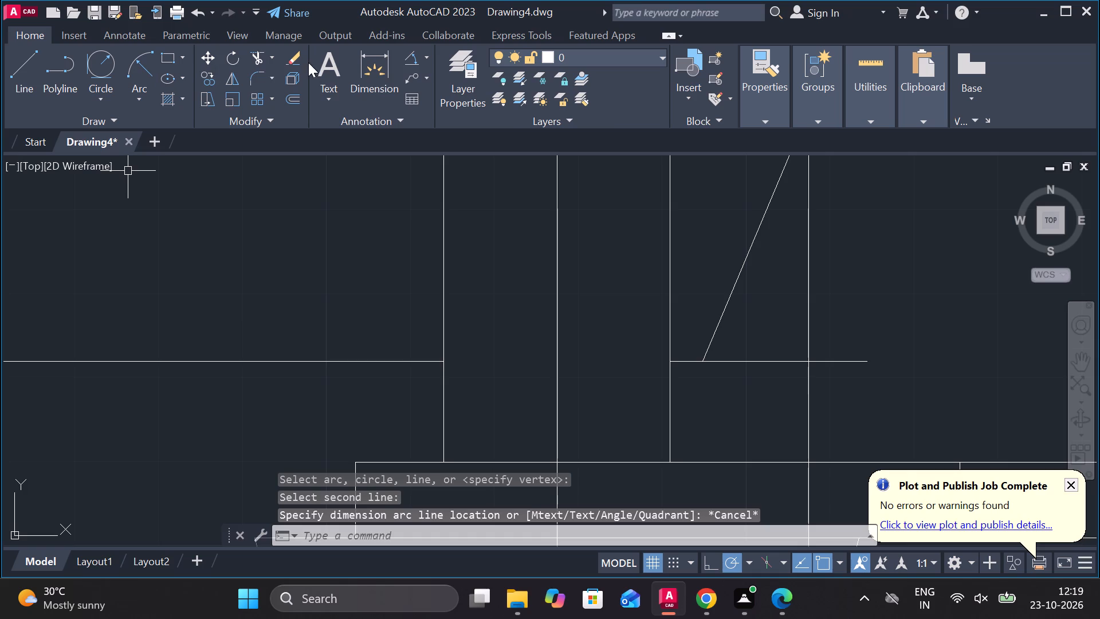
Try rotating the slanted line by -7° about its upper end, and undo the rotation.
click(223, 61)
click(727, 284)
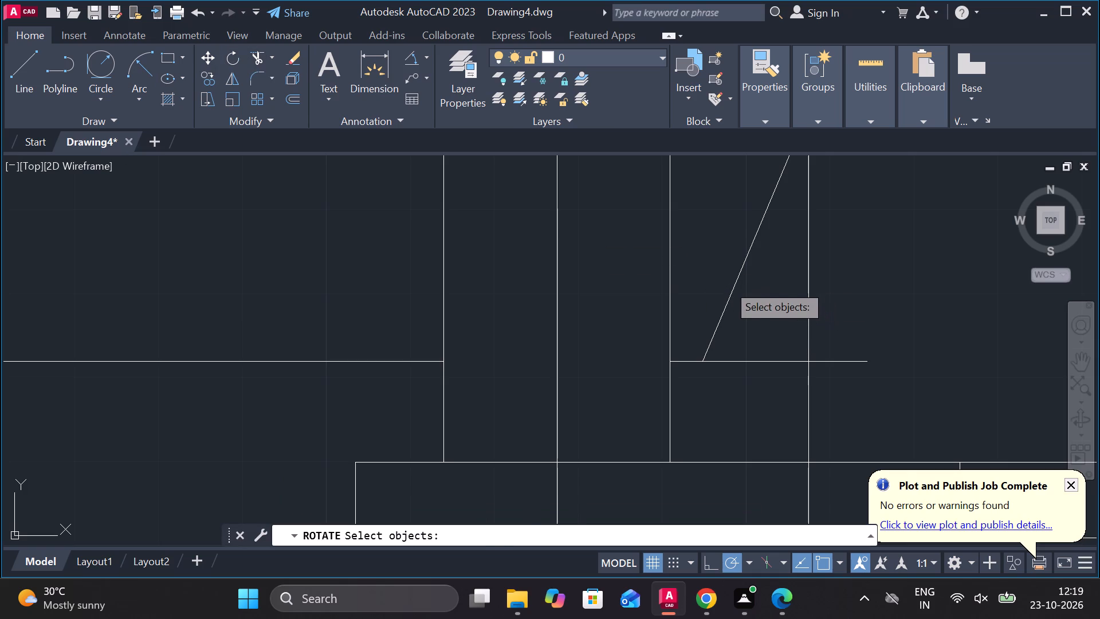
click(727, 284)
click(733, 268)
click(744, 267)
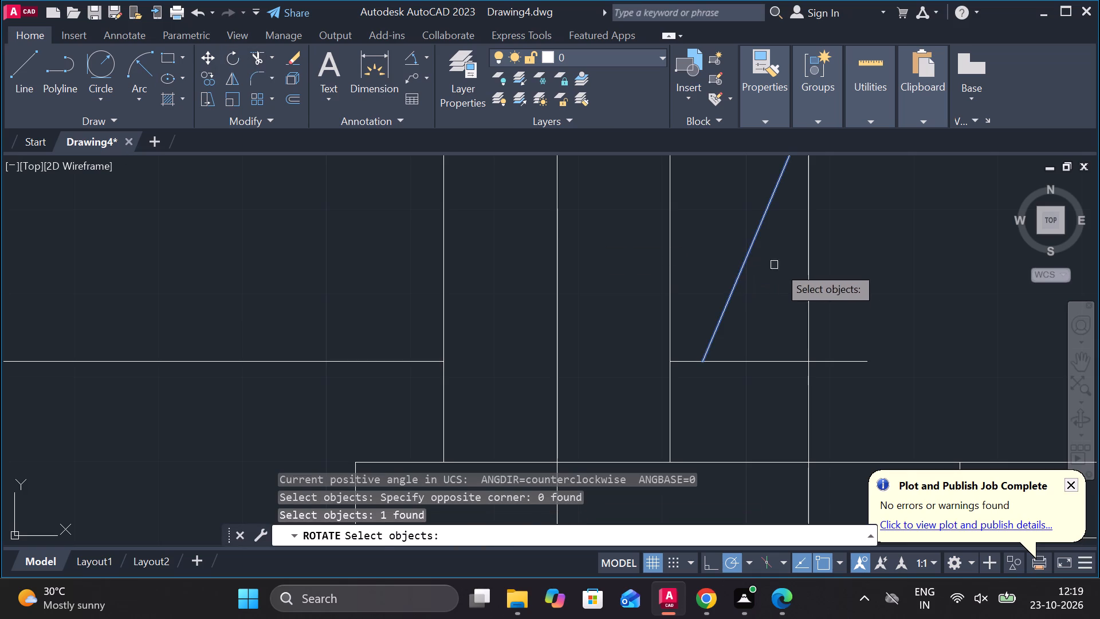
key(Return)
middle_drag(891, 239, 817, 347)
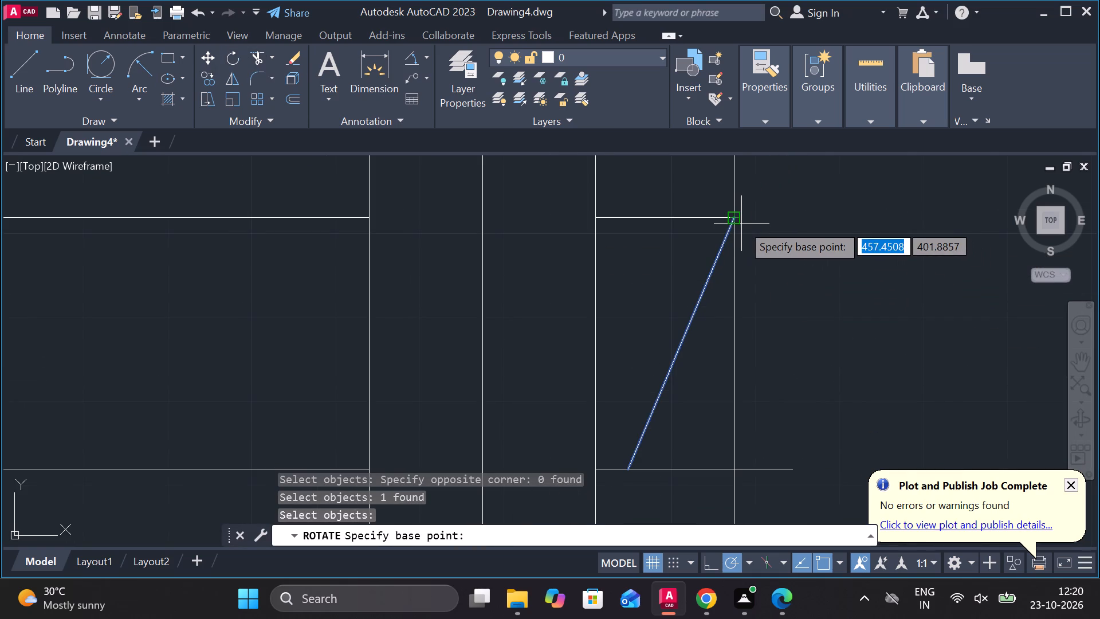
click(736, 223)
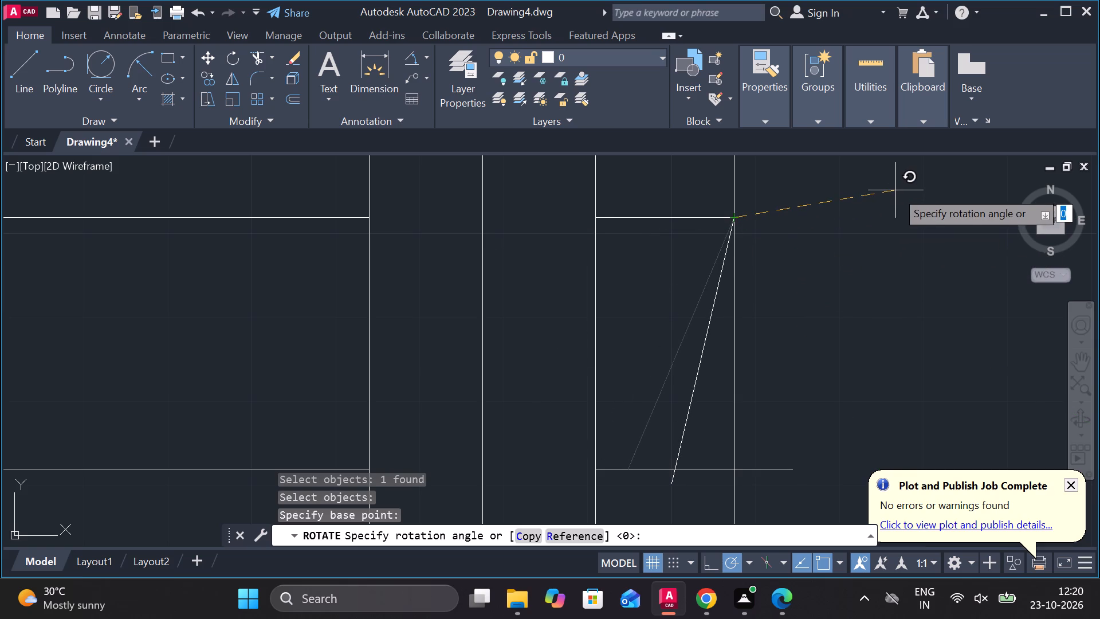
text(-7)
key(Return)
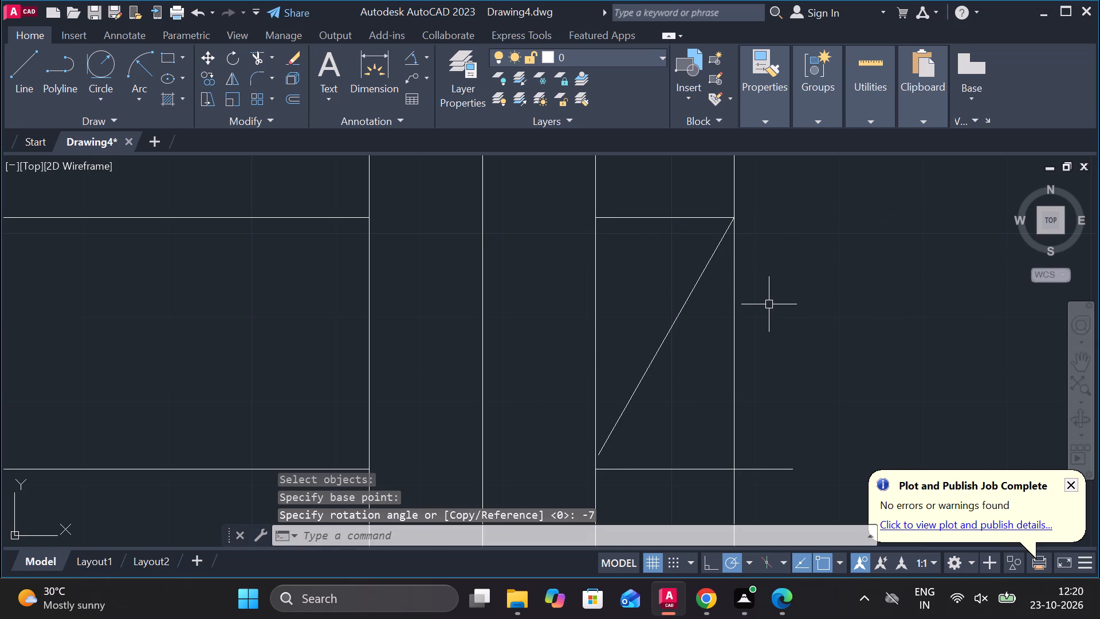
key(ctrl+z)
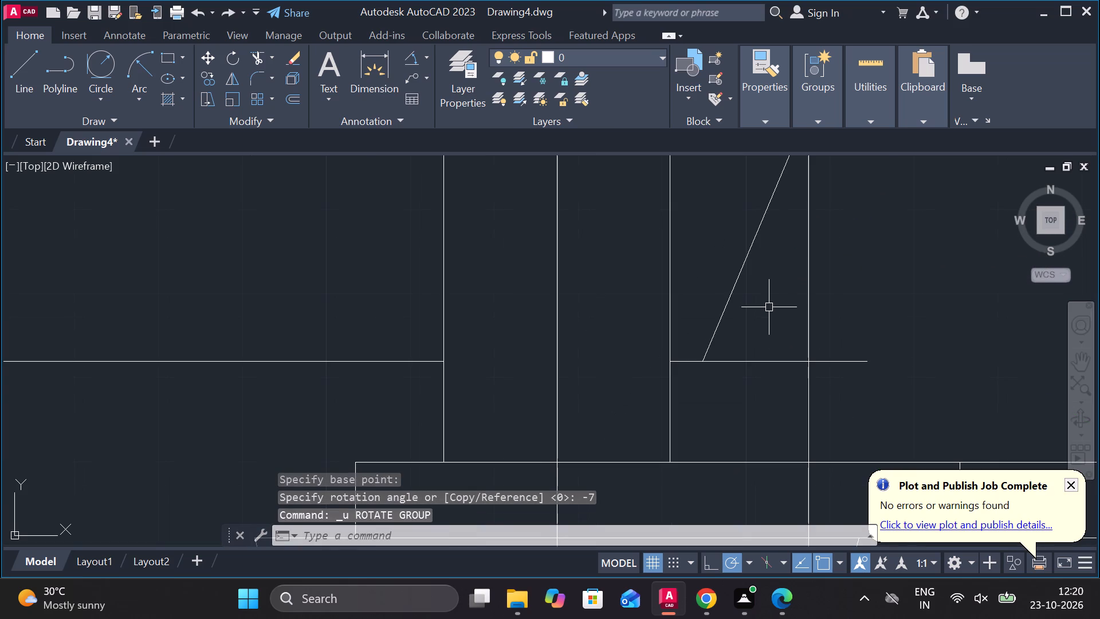
Rotate the slanted line by 7° about its upper end.
middle_drag(752, 287, 667, 360)
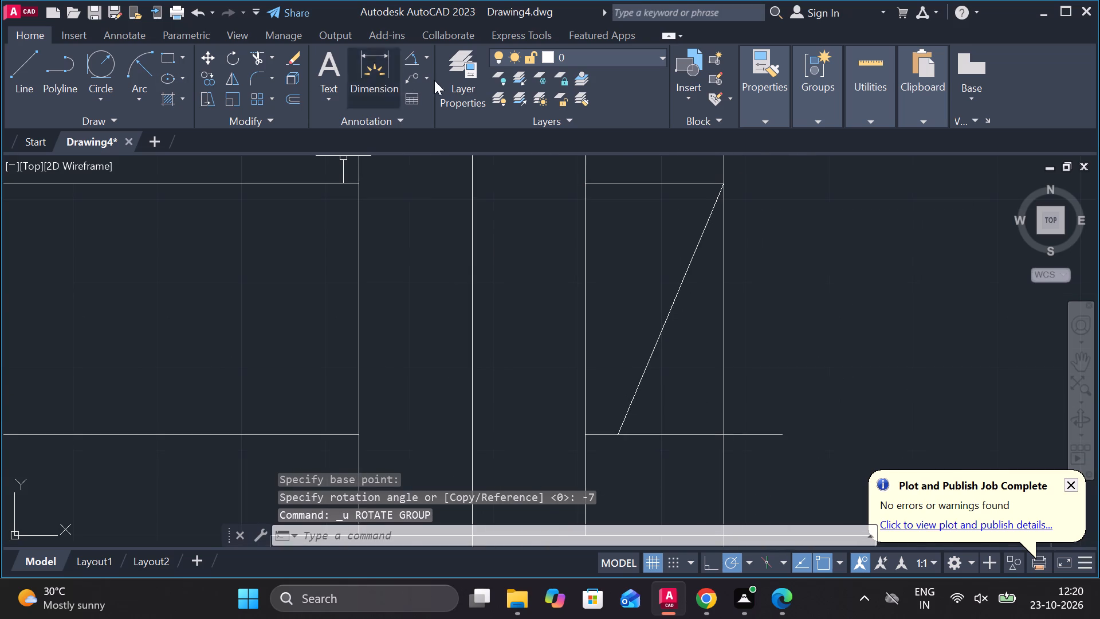
click(414, 57)
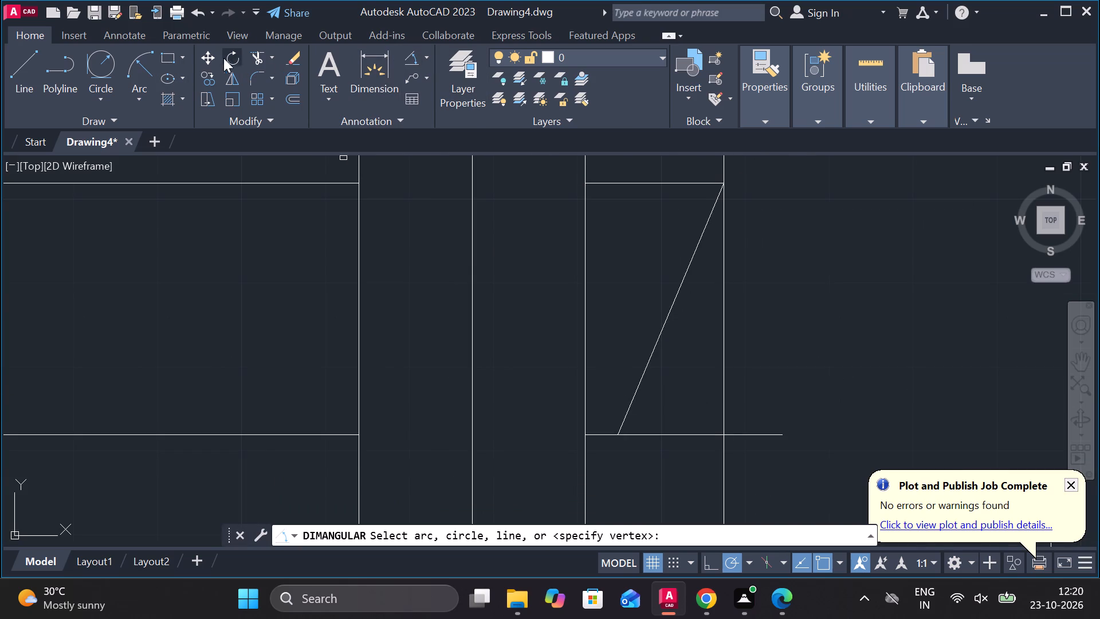
click(229, 53)
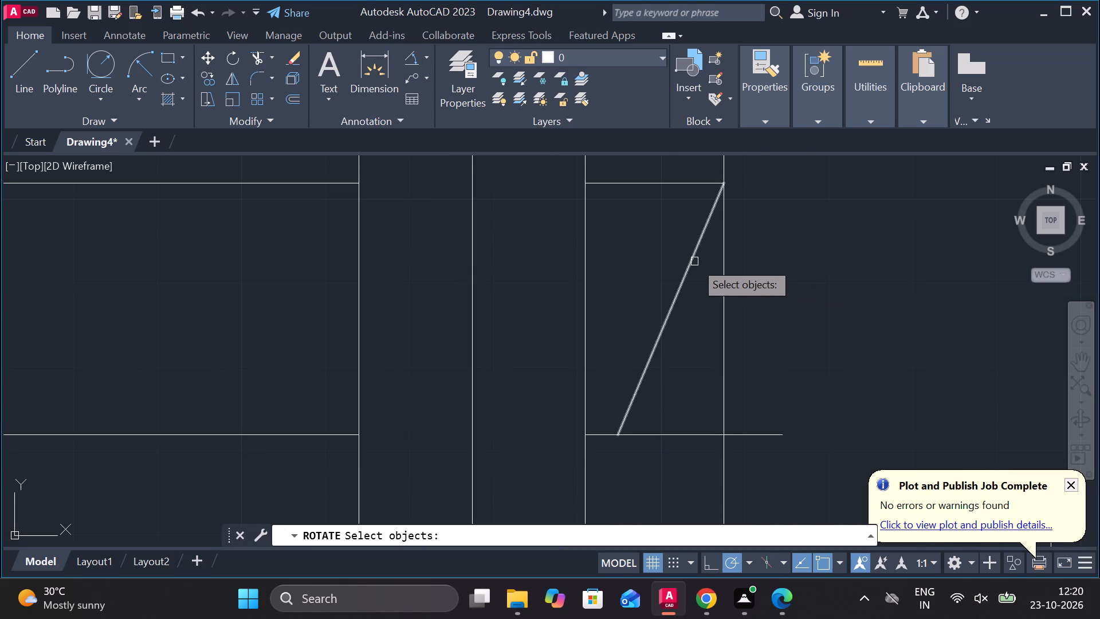
click(694, 261)
key(Return)
click(722, 194)
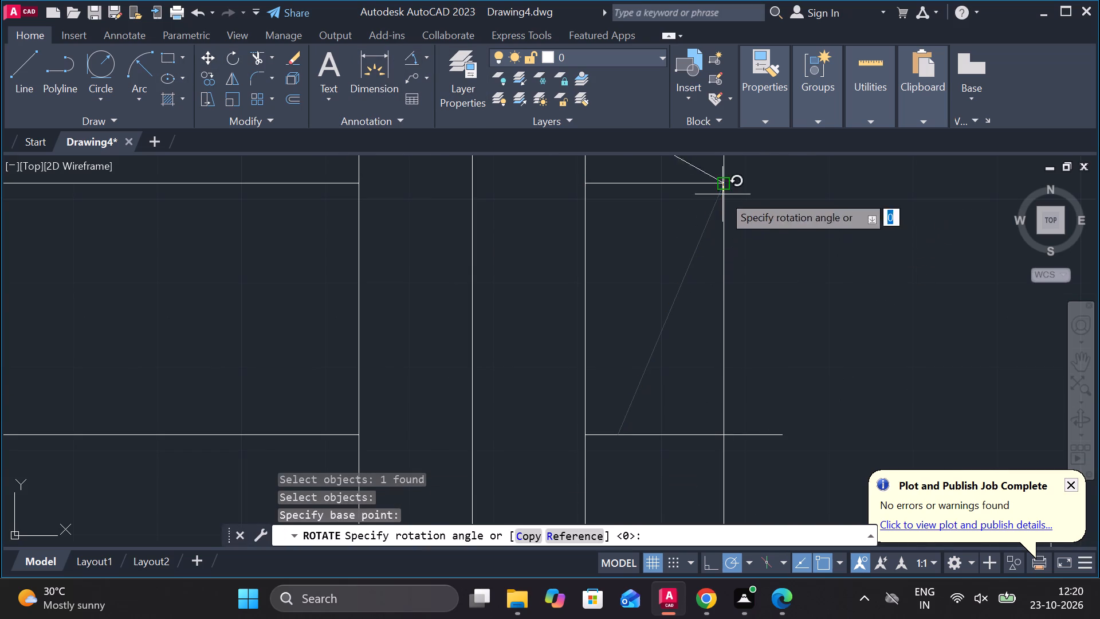
key(7)
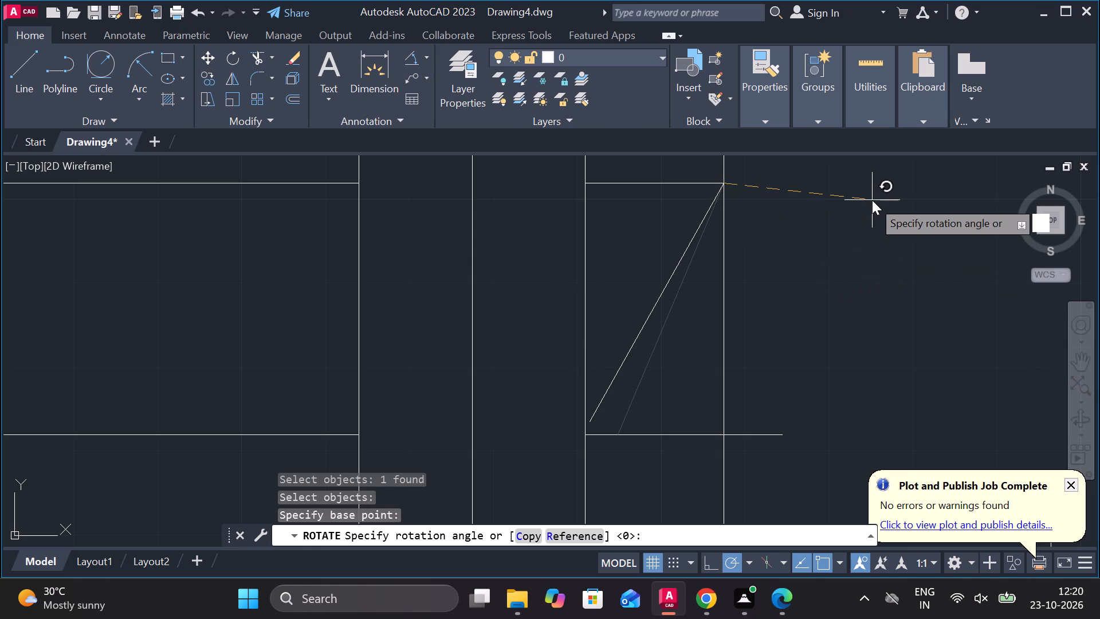
key(Return)
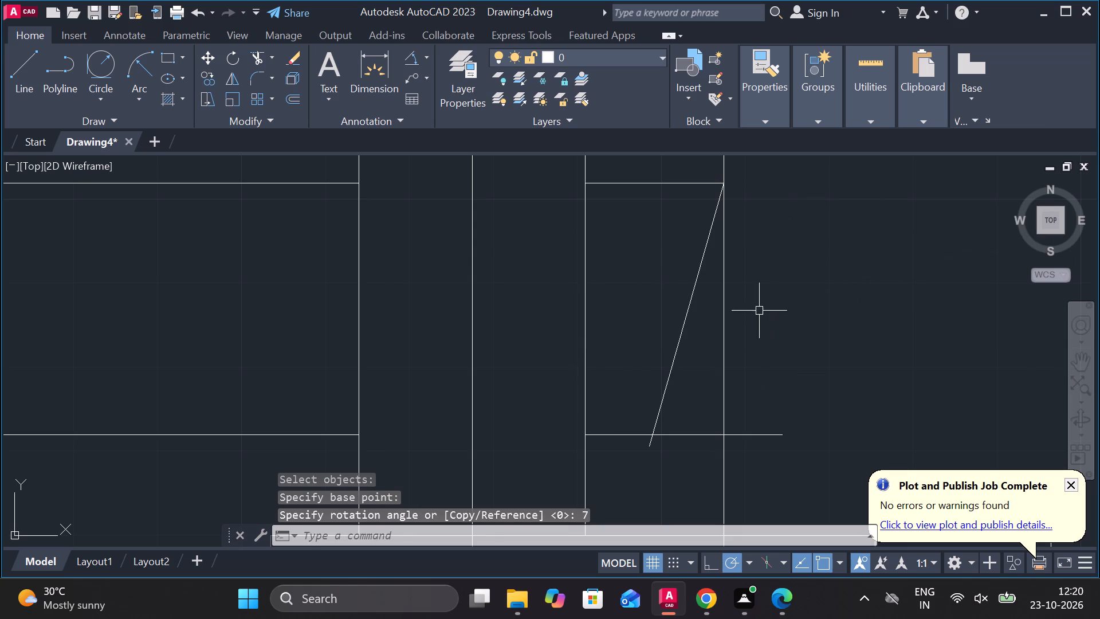
Measure the angle between the rotated slanted line and the lower extension line without placing a dimension.
click(415, 62)
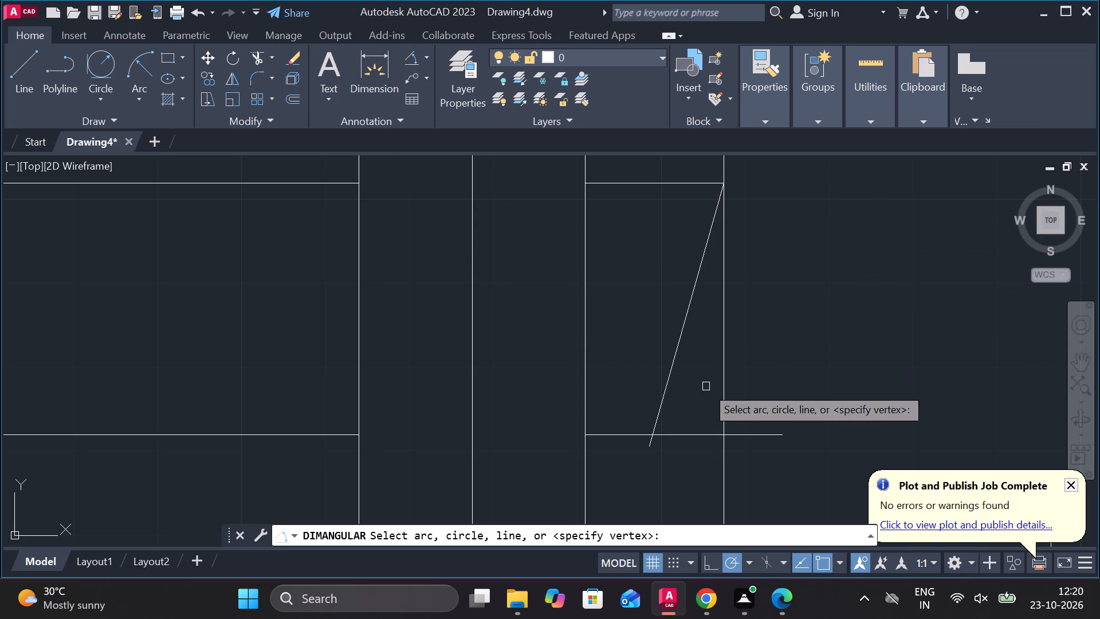
click(682, 352)
click(678, 346)
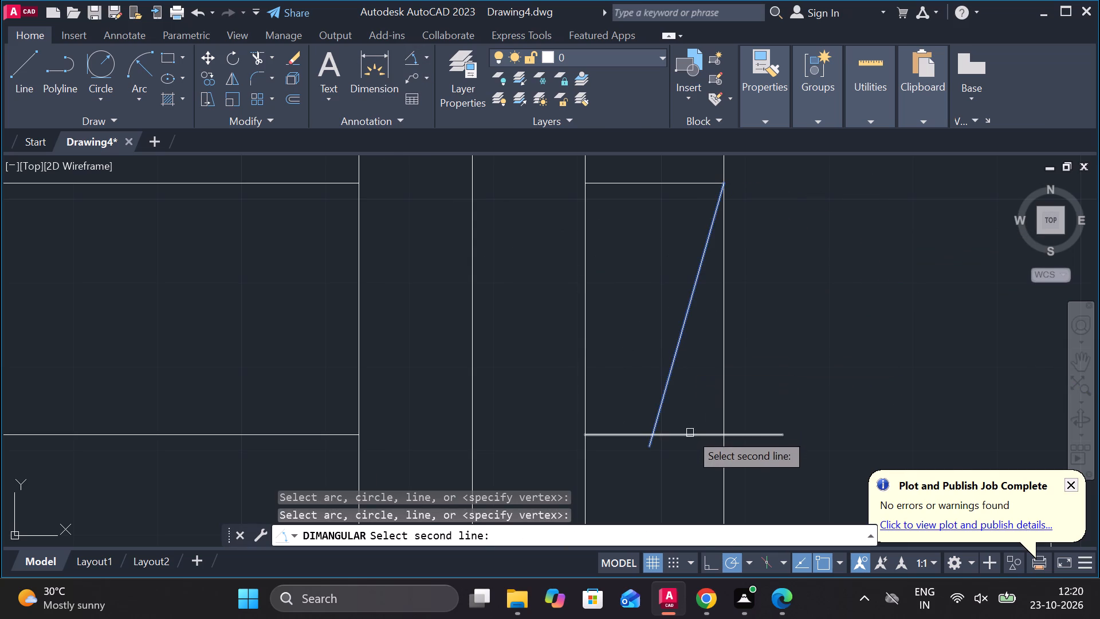
click(690, 433)
middle_drag(749, 373, 728, 349)
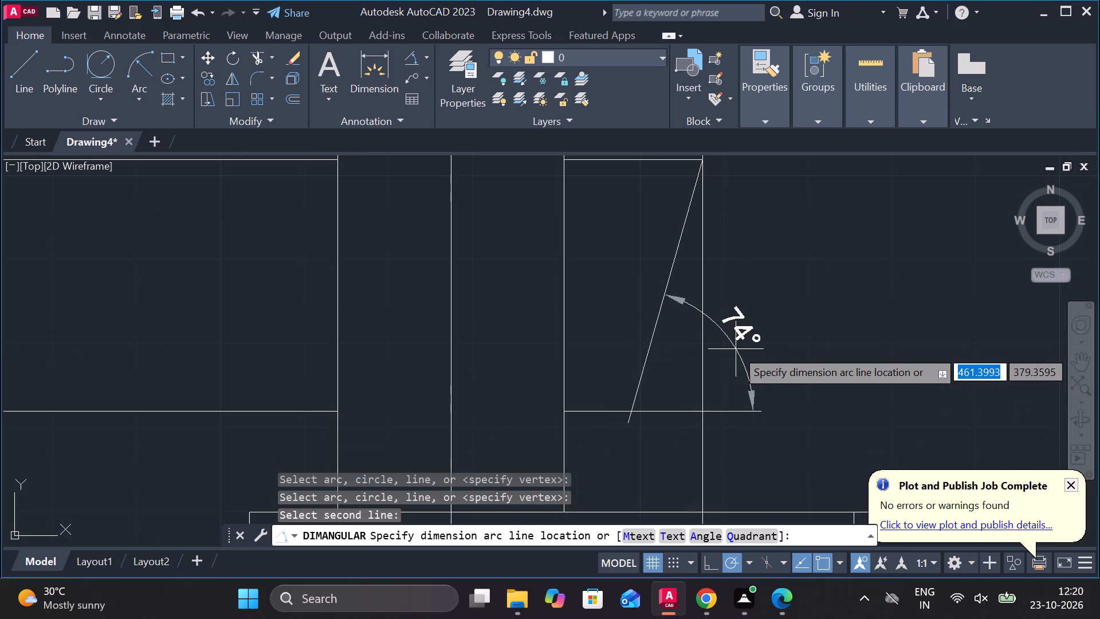
key(Escape)
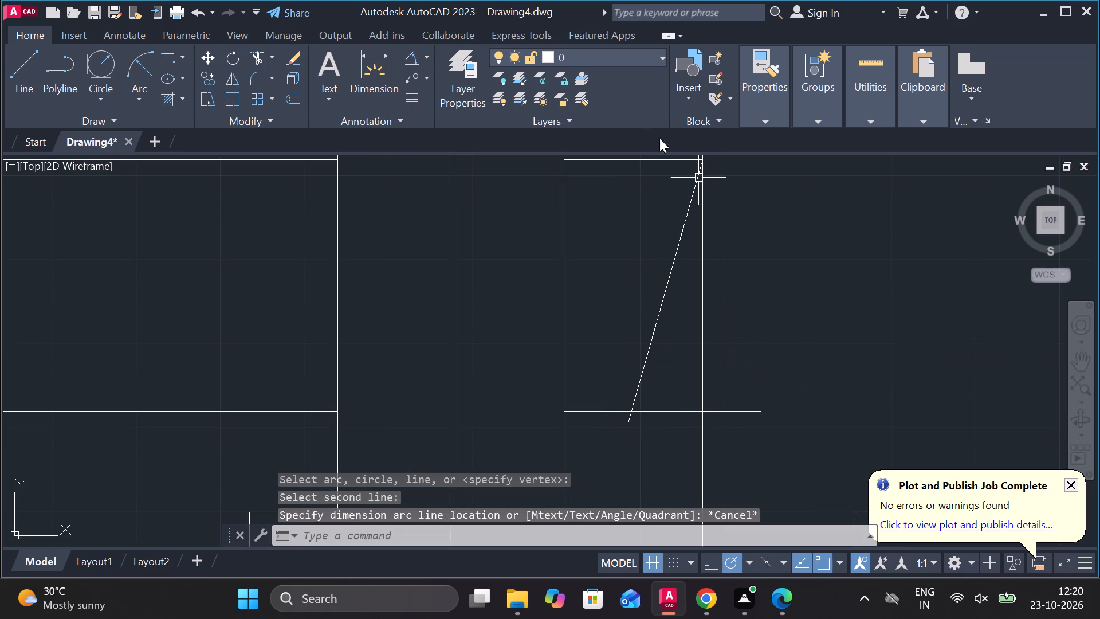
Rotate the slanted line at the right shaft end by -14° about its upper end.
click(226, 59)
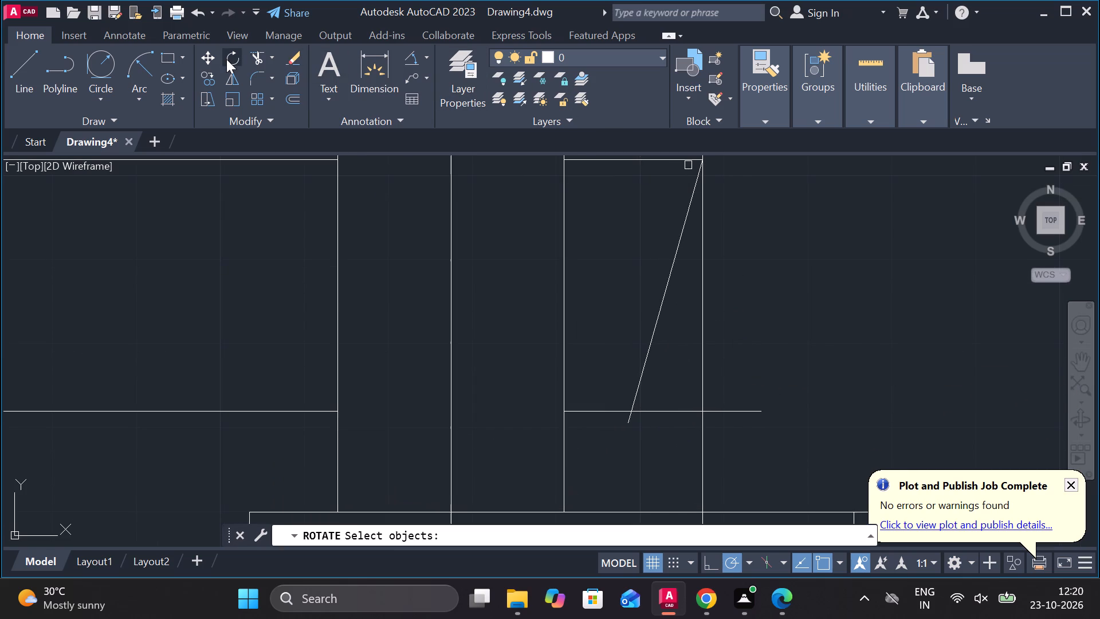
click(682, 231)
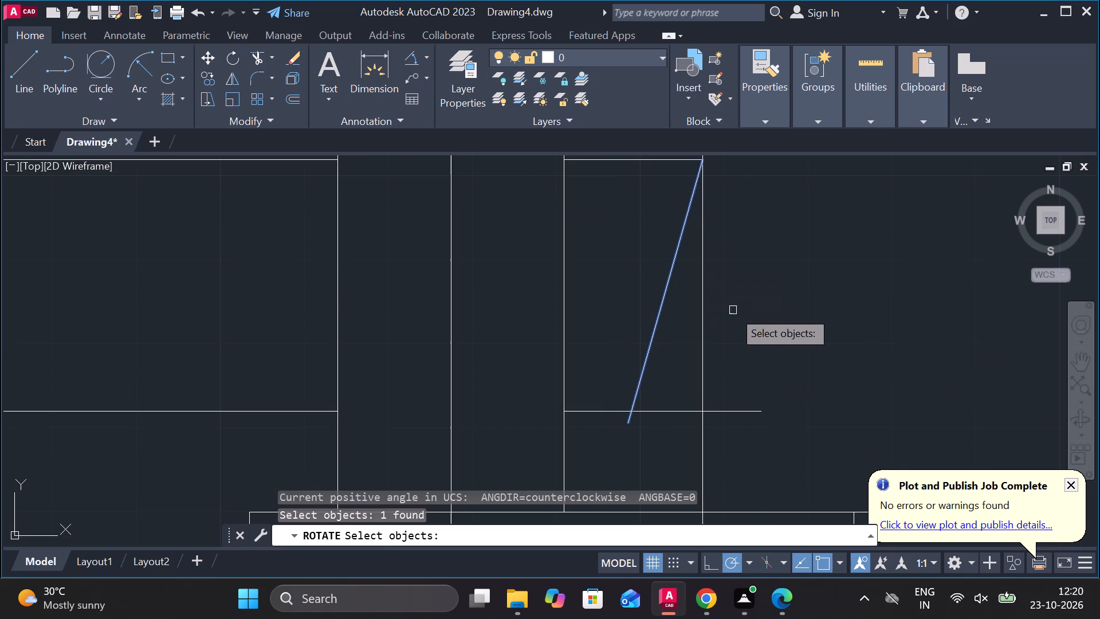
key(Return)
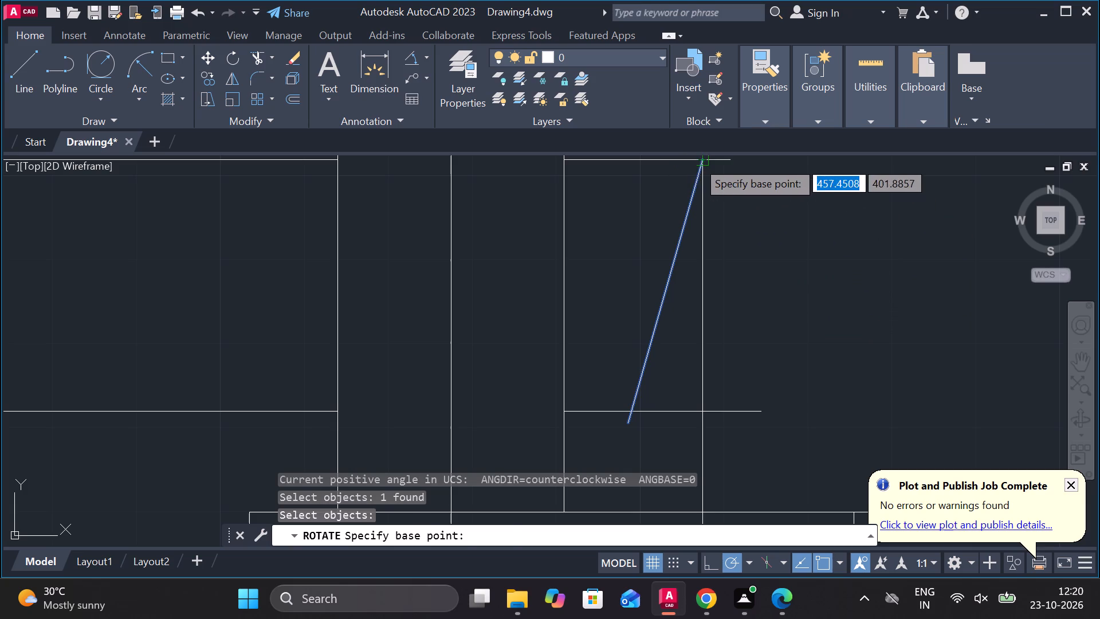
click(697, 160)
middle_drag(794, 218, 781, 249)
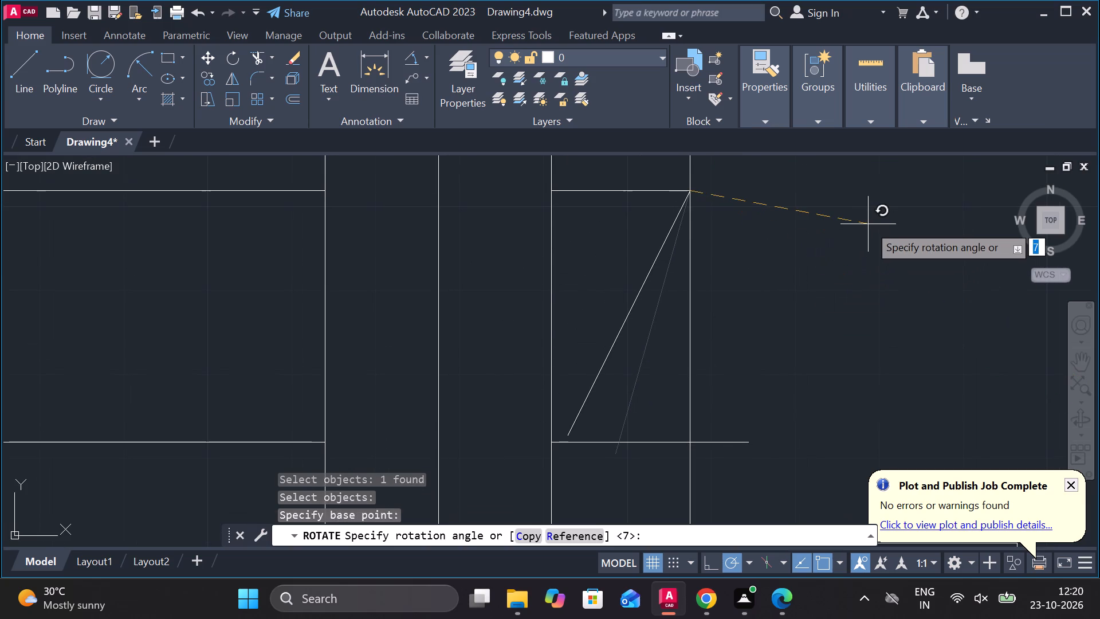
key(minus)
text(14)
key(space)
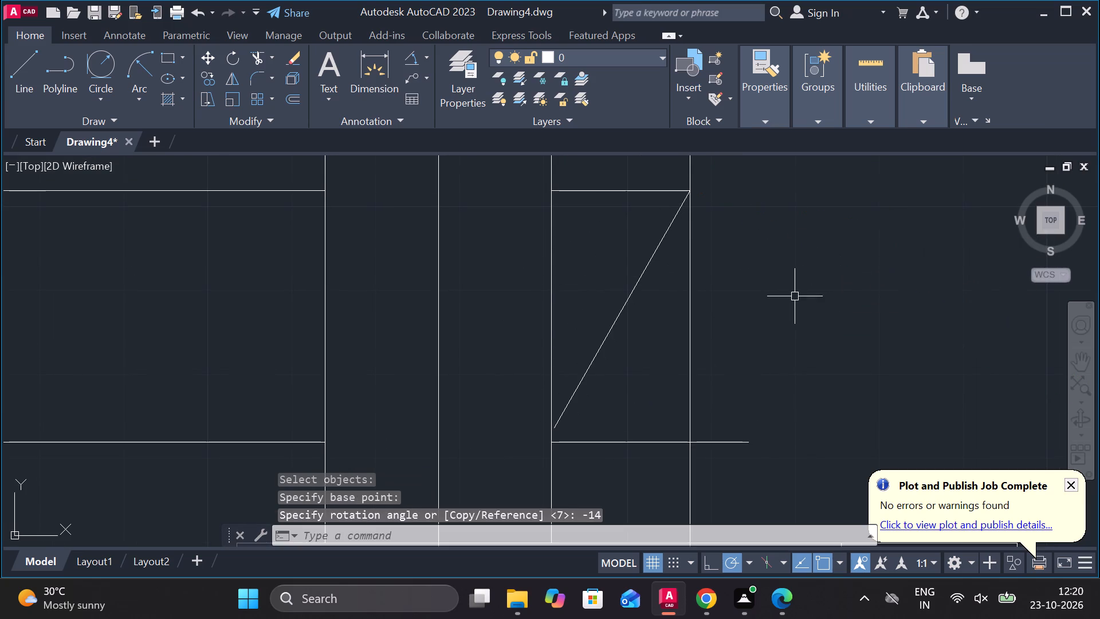
Measure the angle between the slanted line and the lower extension line without placing a dimension.
click(408, 56)
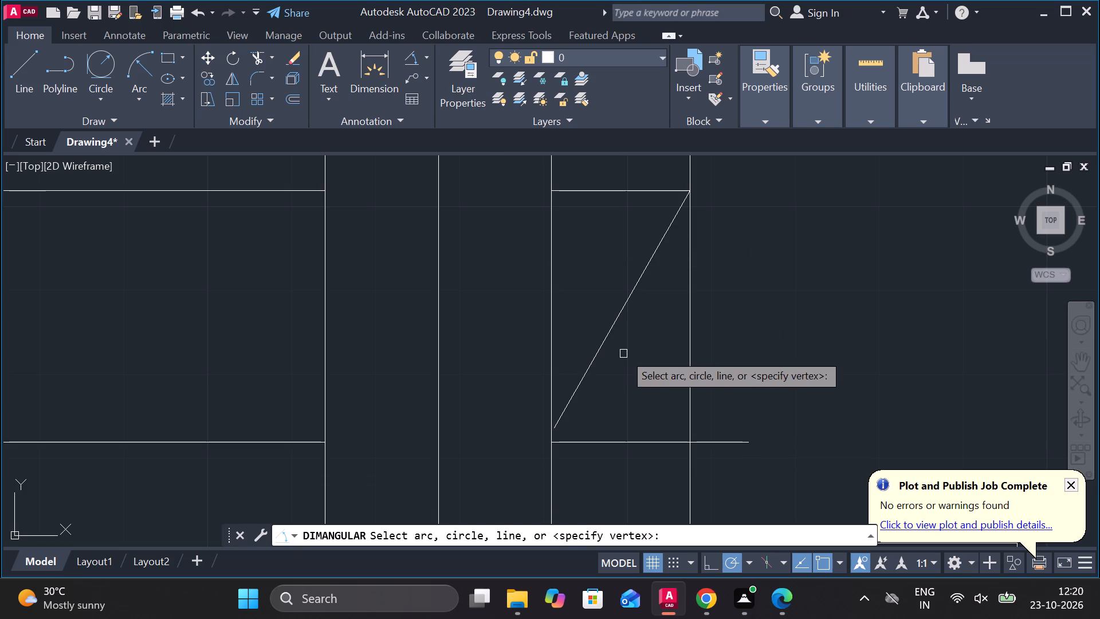
click(610, 339)
click(627, 440)
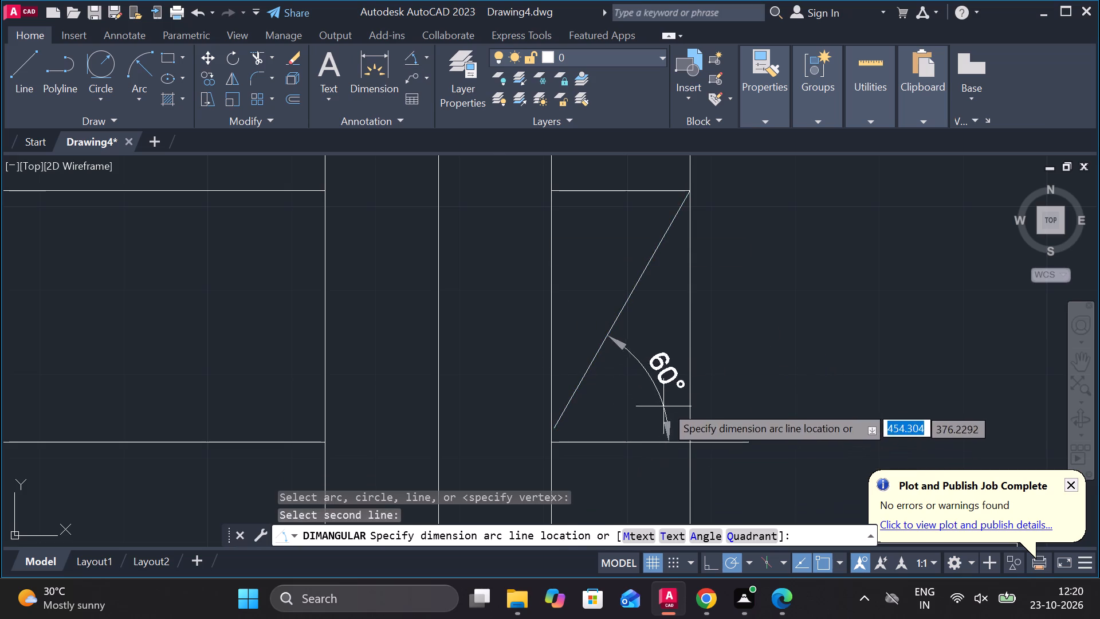
scroll(799, 380, down, 3)
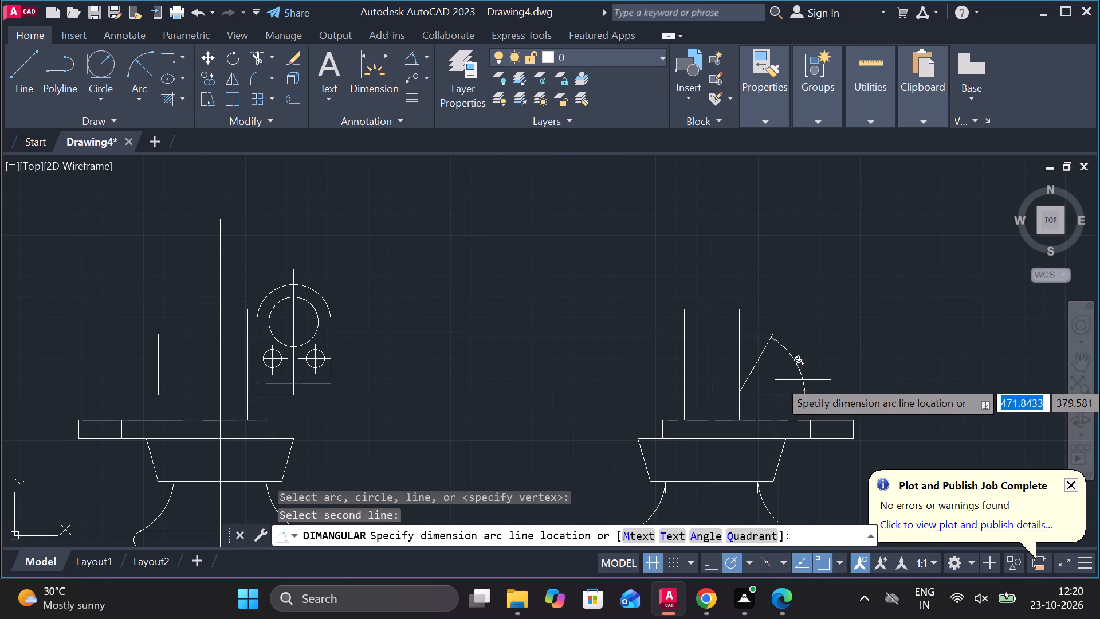
key(Escape)
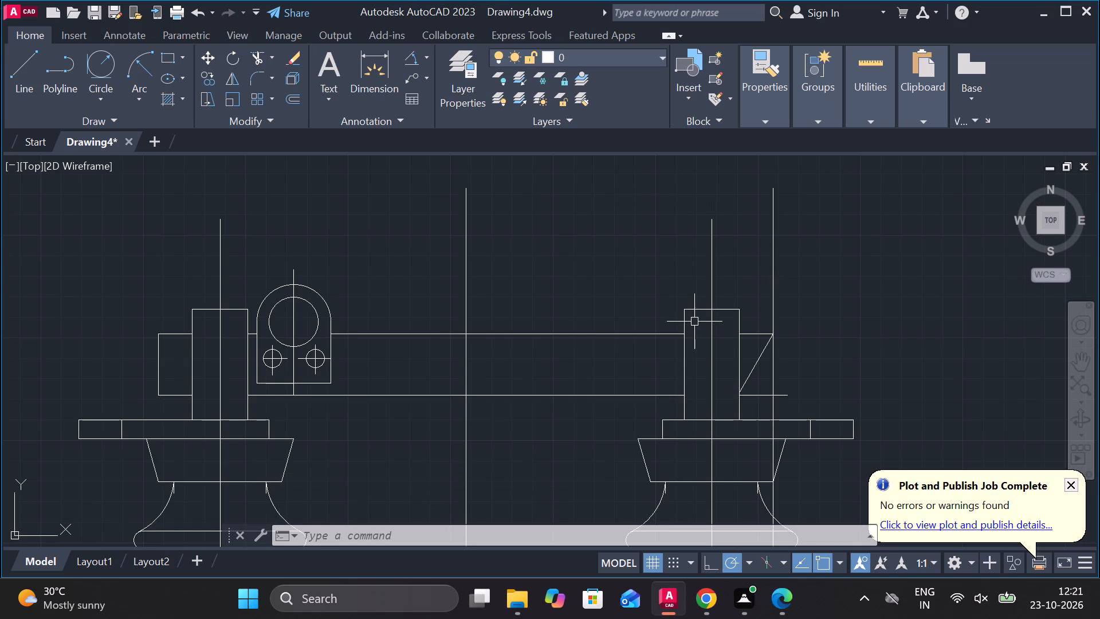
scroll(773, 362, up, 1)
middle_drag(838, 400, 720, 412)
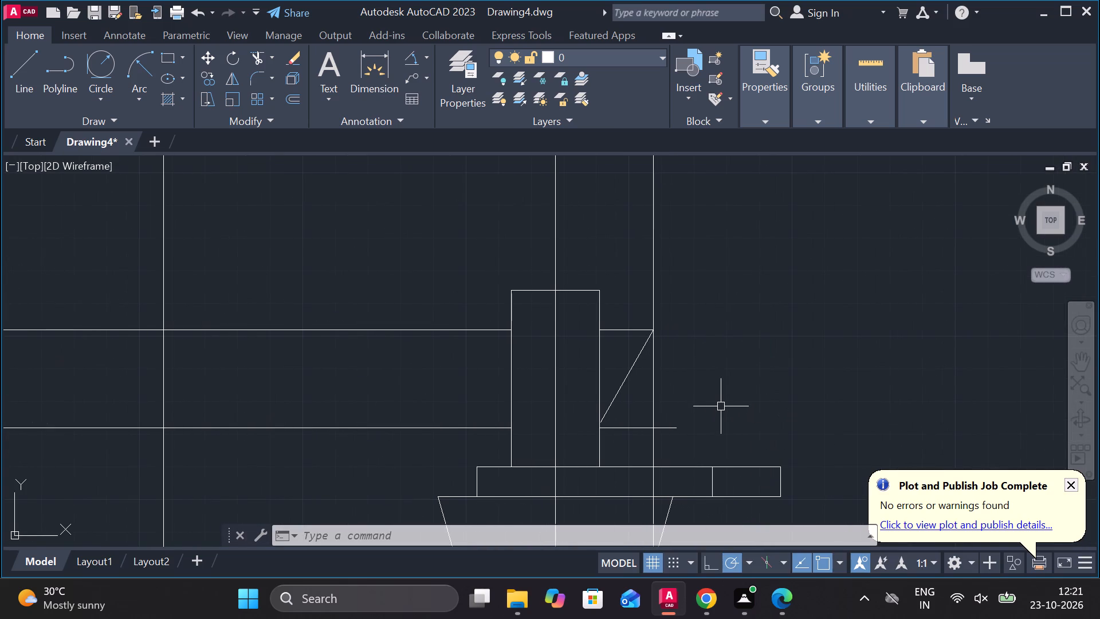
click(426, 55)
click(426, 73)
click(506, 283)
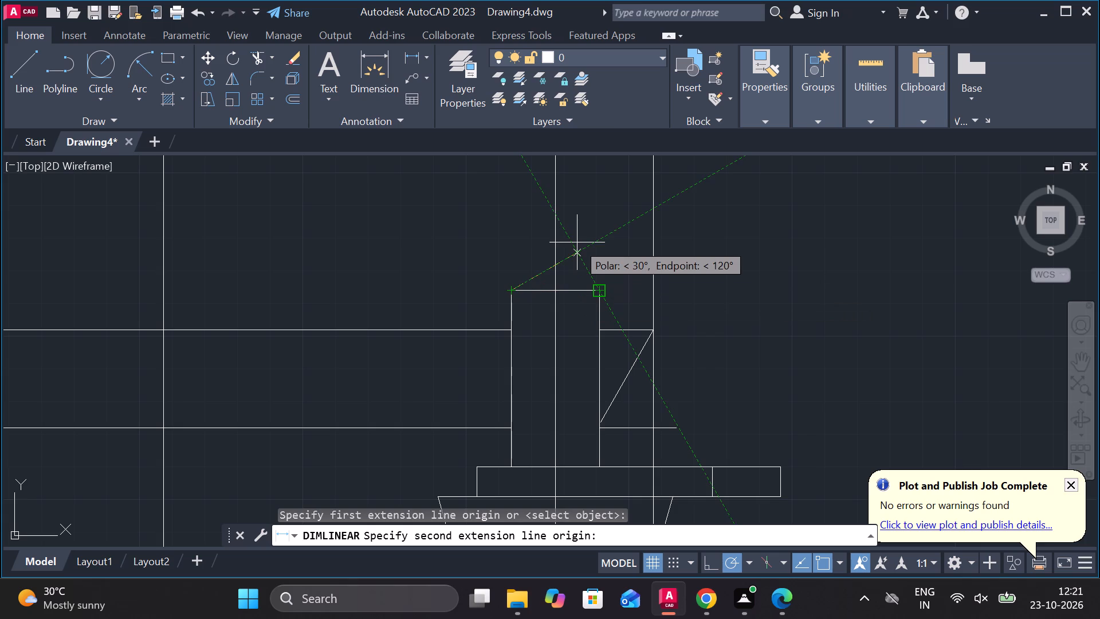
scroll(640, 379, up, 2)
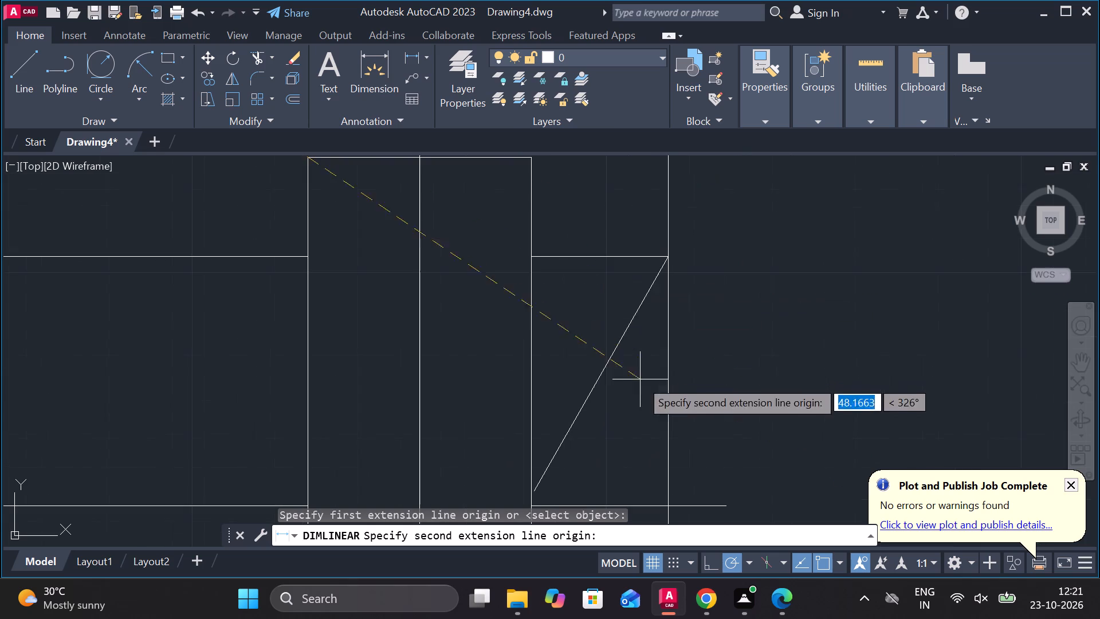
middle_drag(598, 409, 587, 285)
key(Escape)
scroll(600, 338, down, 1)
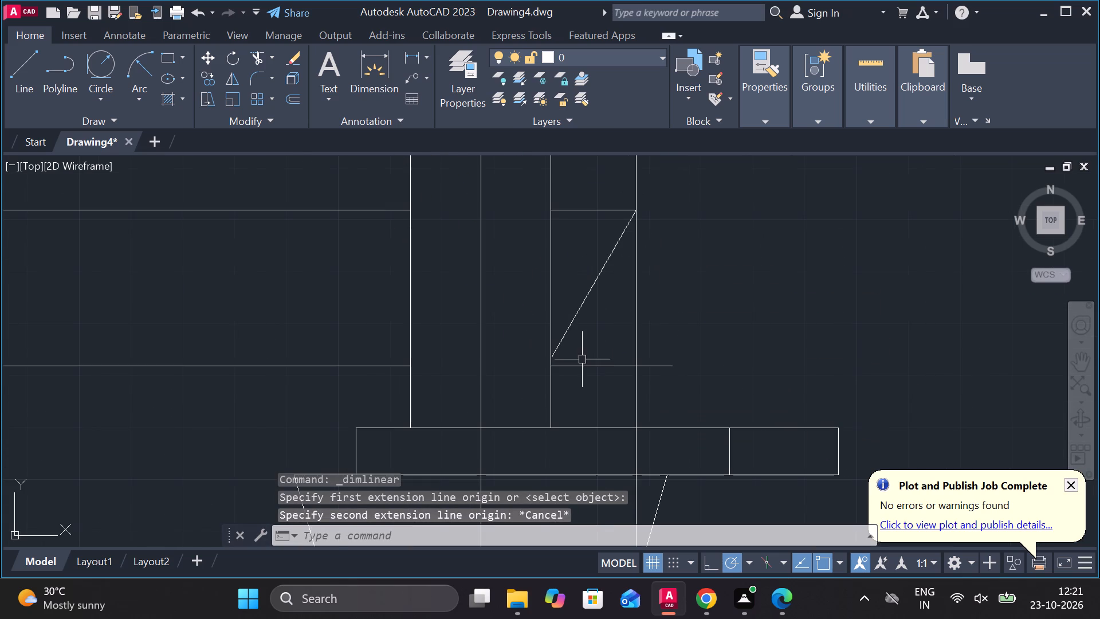
Erase the slanted line between the upper and lower extension lines beyond the right post.
click(582, 319)
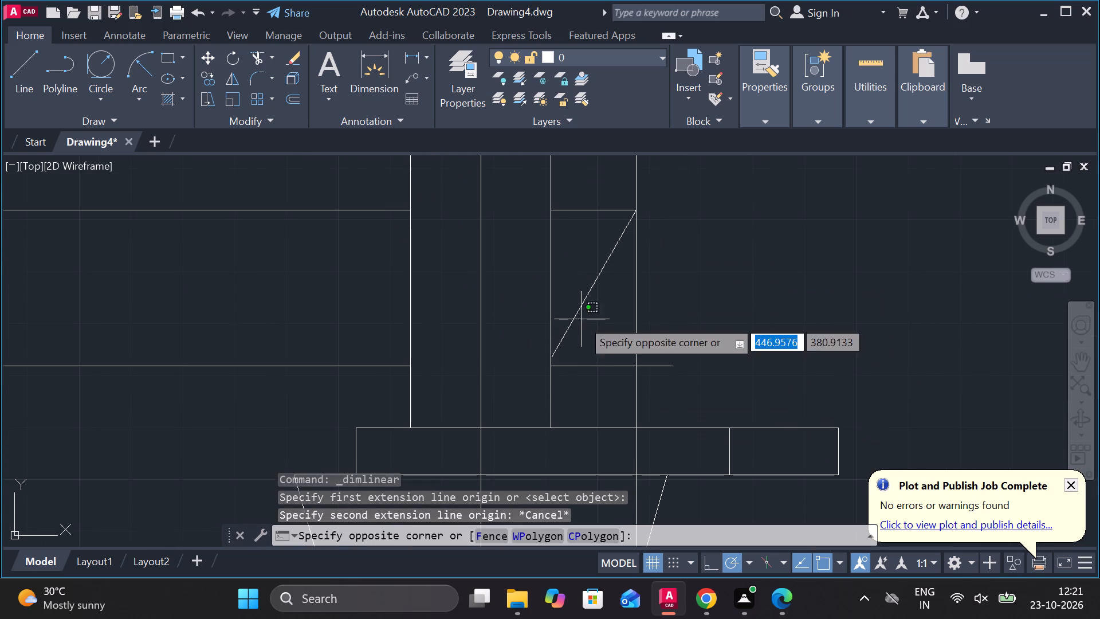
click(579, 306)
text(E)
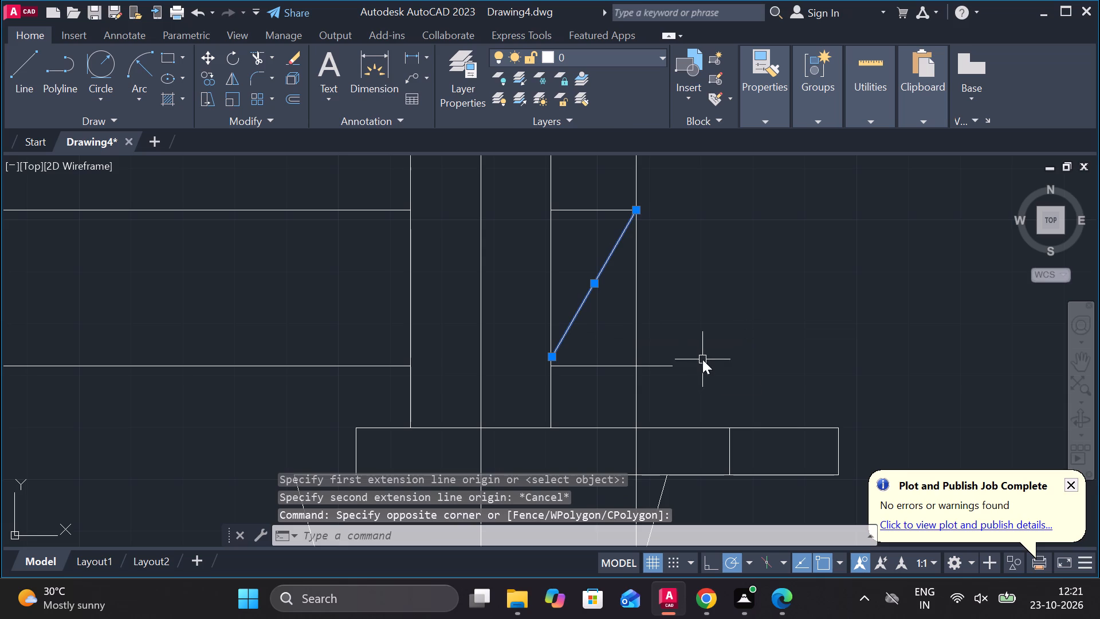
key(space)
Draw a slanted line about 32 units long from the upper extension line's outer end down-left to the lower extension line.
key(l)
key(Return)
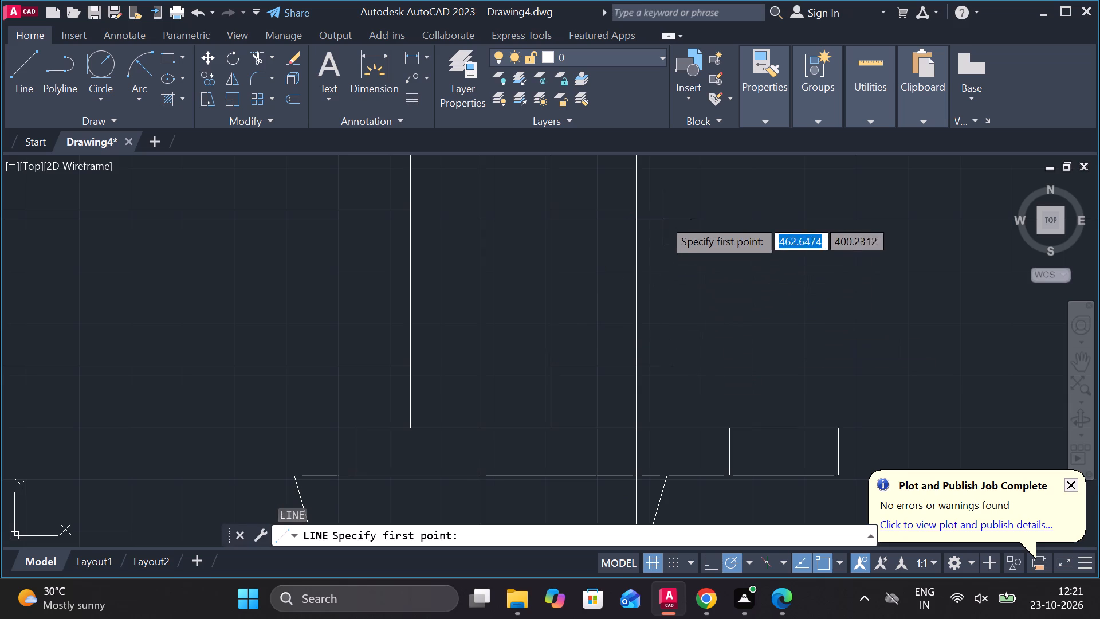
click(643, 213)
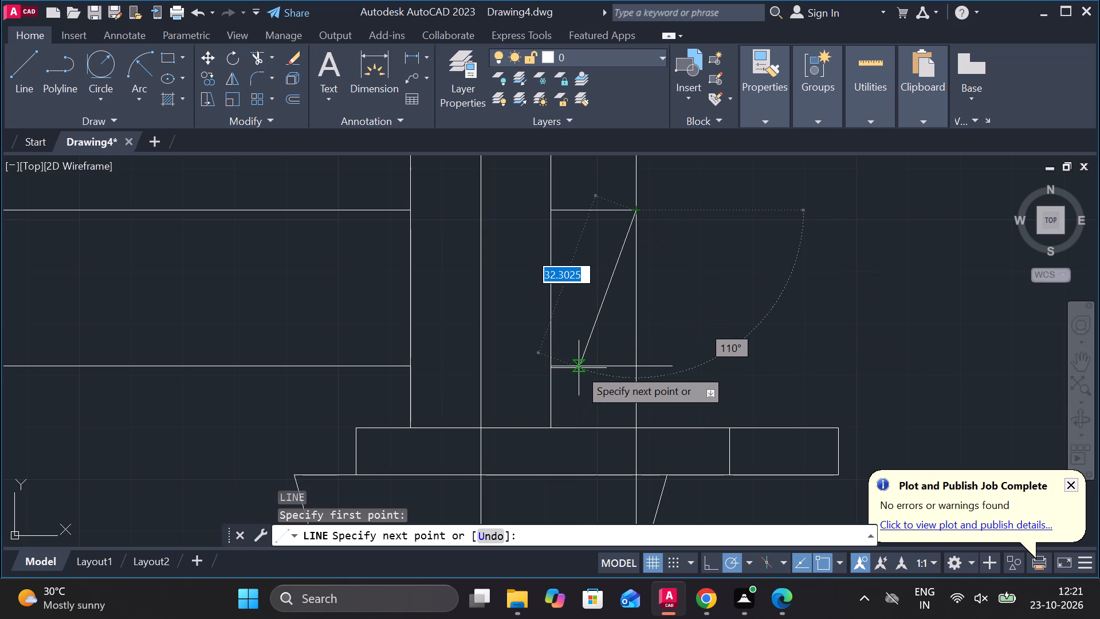
click(579, 368)
key(Escape)
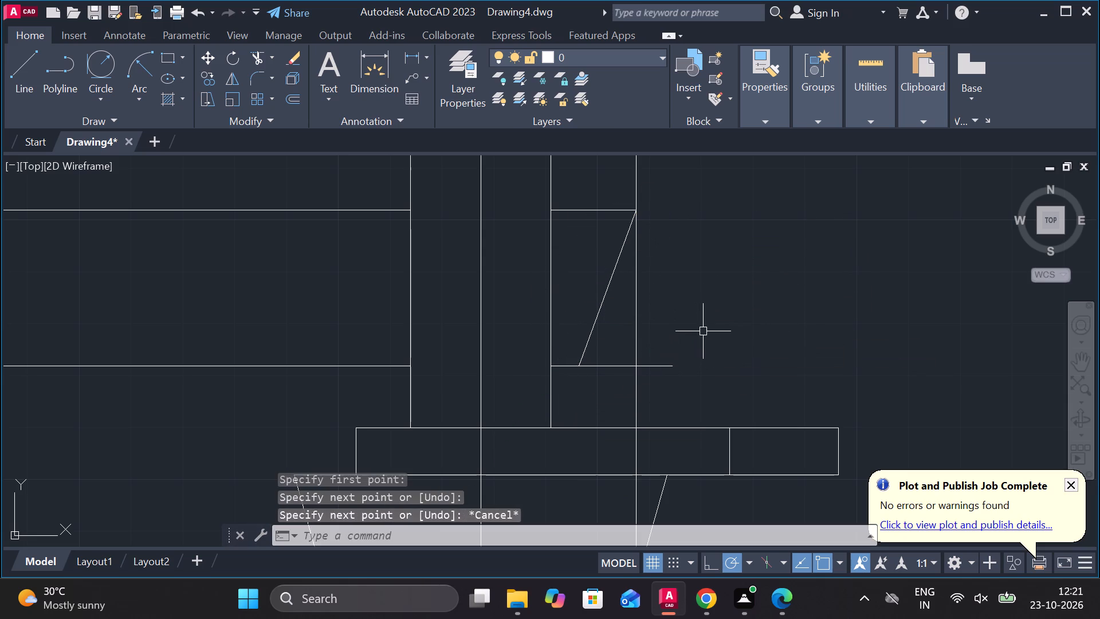
Trim away the parts of the lower extension line that lie beyond the new slanted line.
text(TR)
key(space)
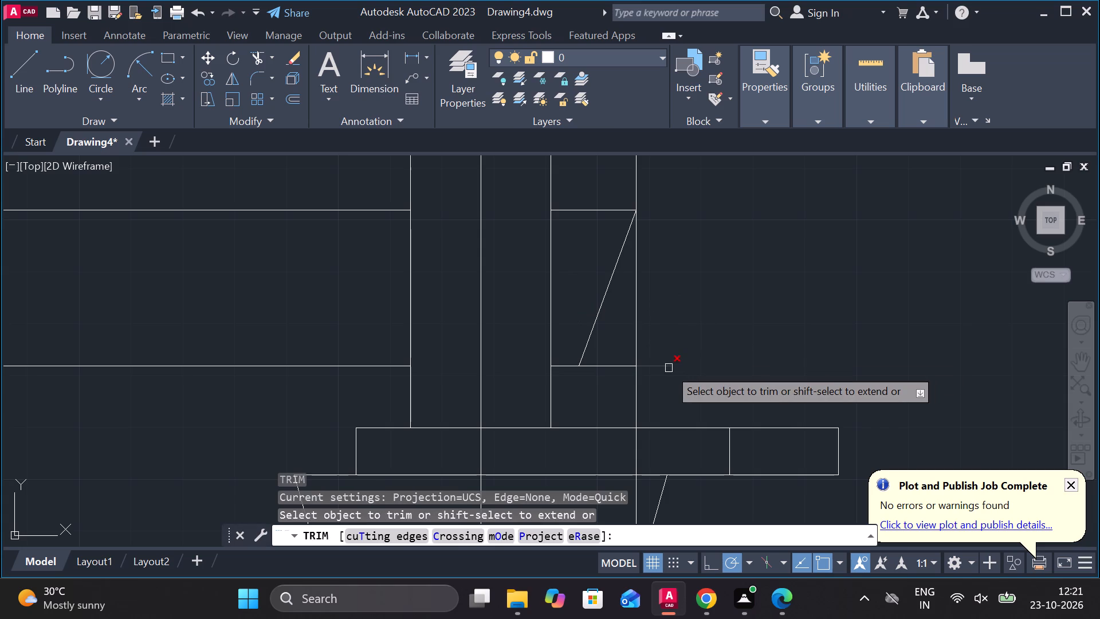
scroll(685, 366, down, 2)
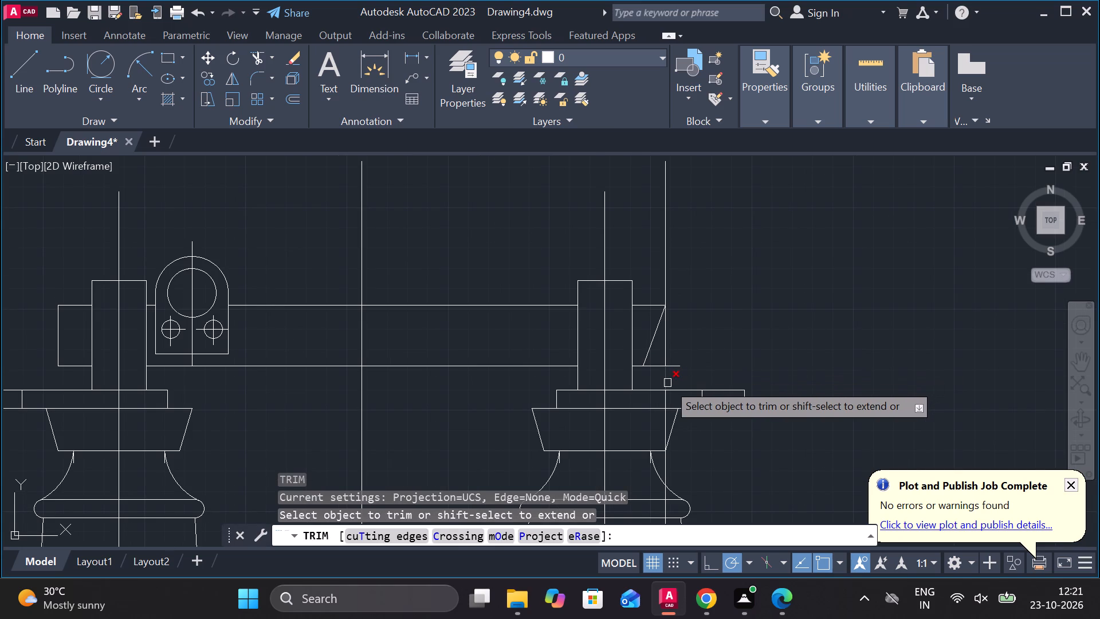
scroll(667, 383, up, 3)
click(596, 318)
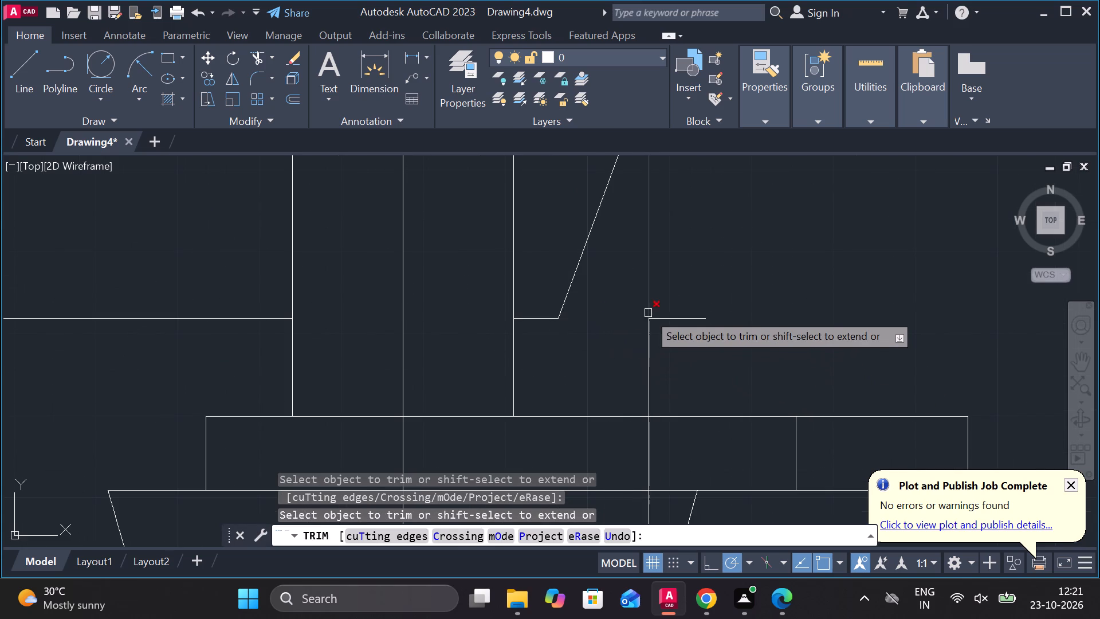
click(662, 321)
scroll(673, 320, down, 3)
key(Escape)
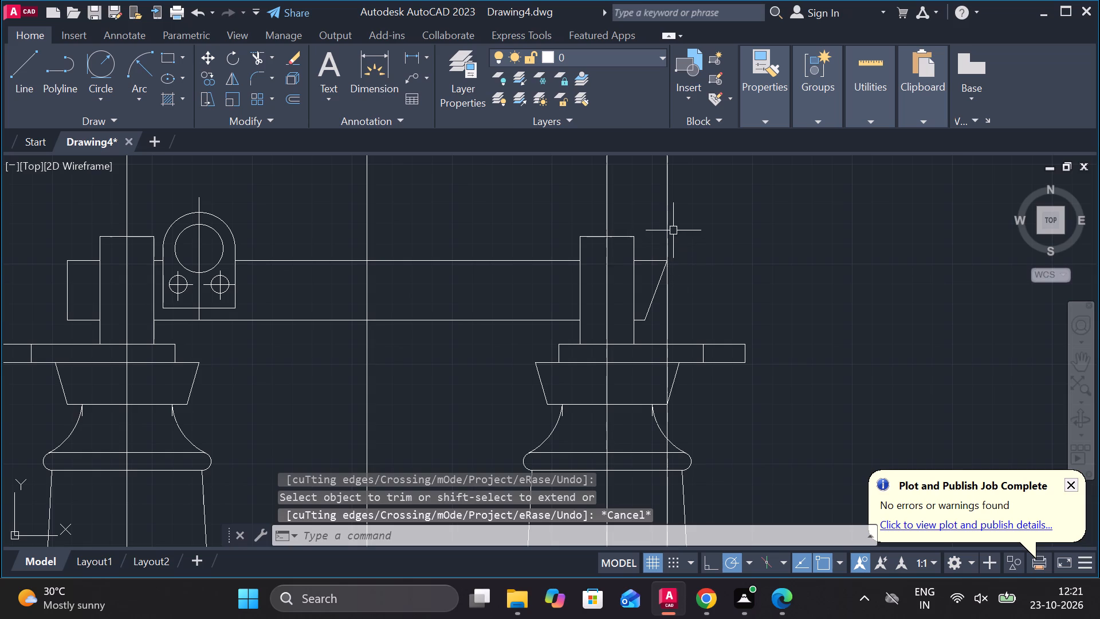
Erase the long vertical construction line passing through the upper corner of the angled shaft end.
click(662, 212)
click(676, 203)
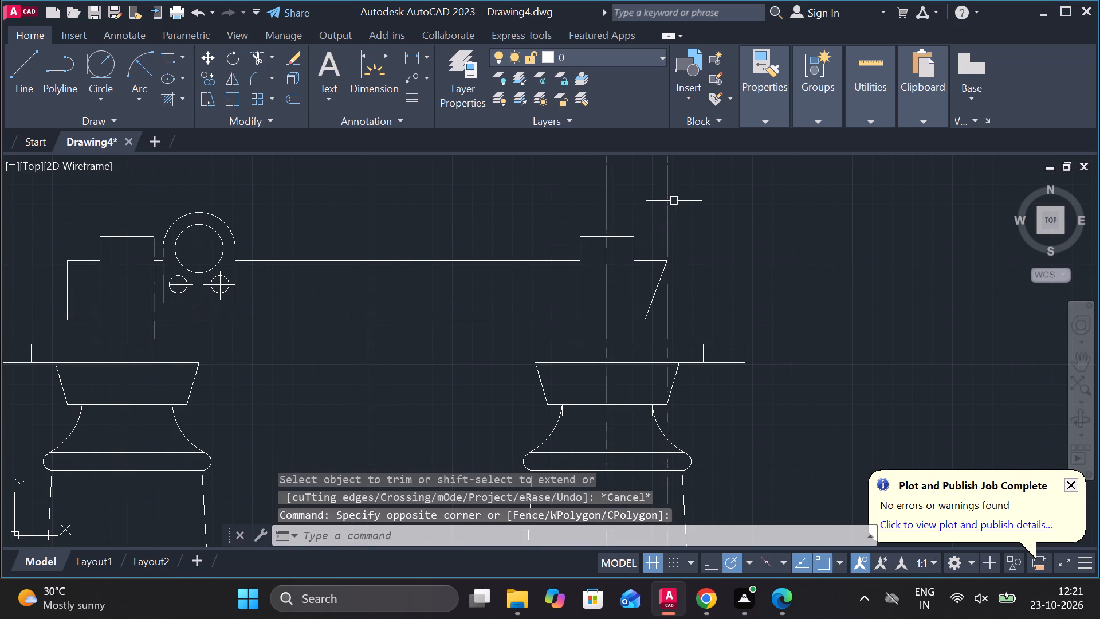
click(669, 193)
text(E)
key(space)
Join the stacked vertical centerline segments of each of the two columns into one polyline per column.
scroll(718, 291, down, 2)
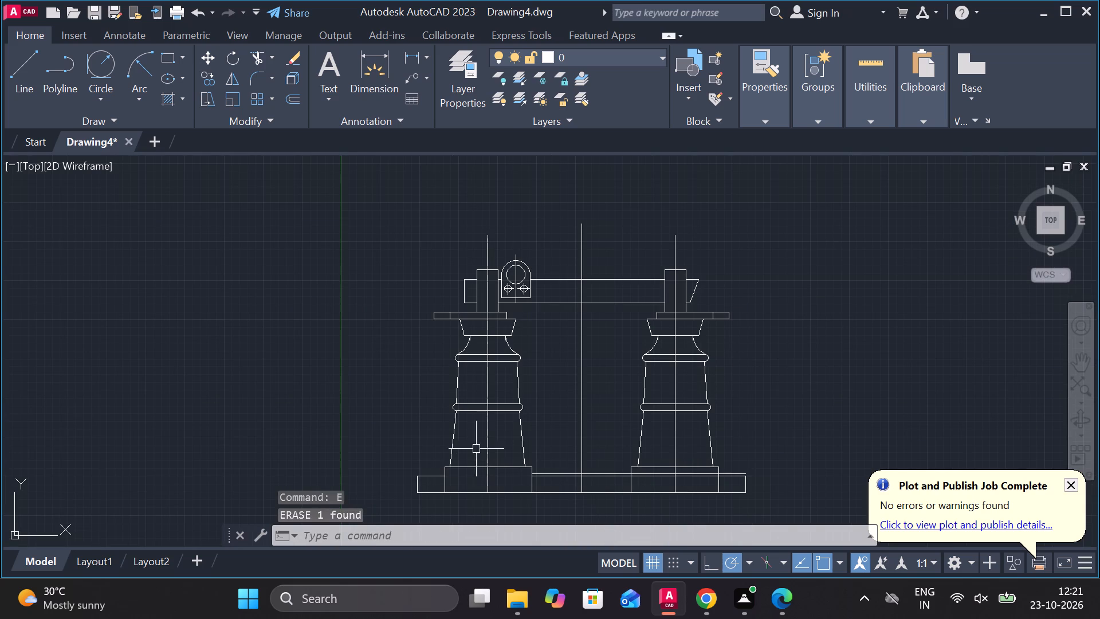
click(489, 439)
click(486, 395)
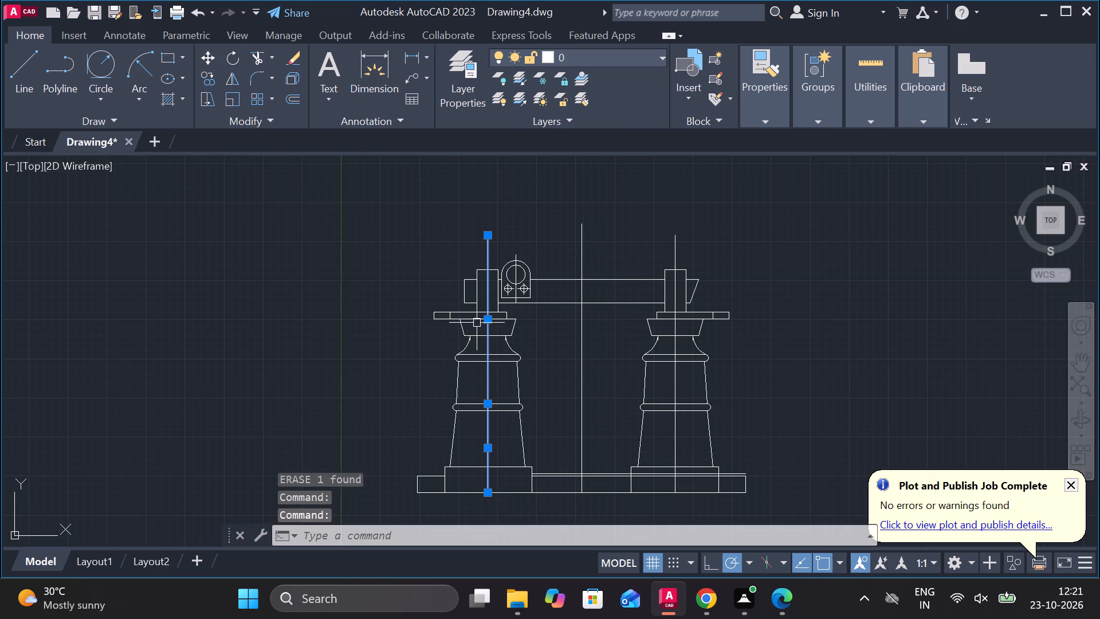
click(673, 245)
click(675, 445)
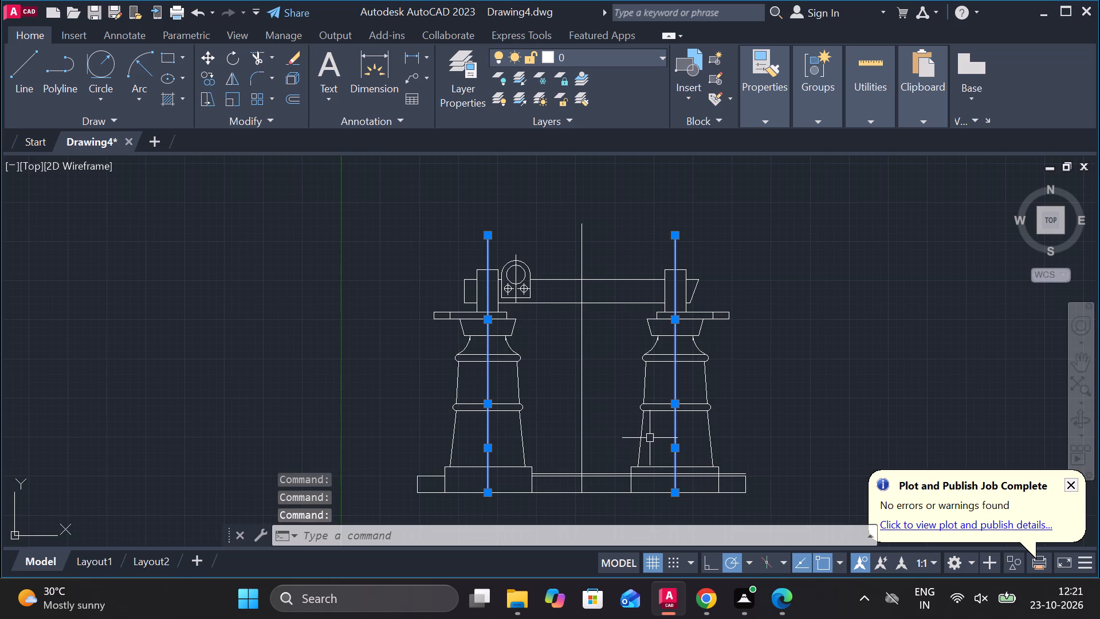
key(j)
key(Return)
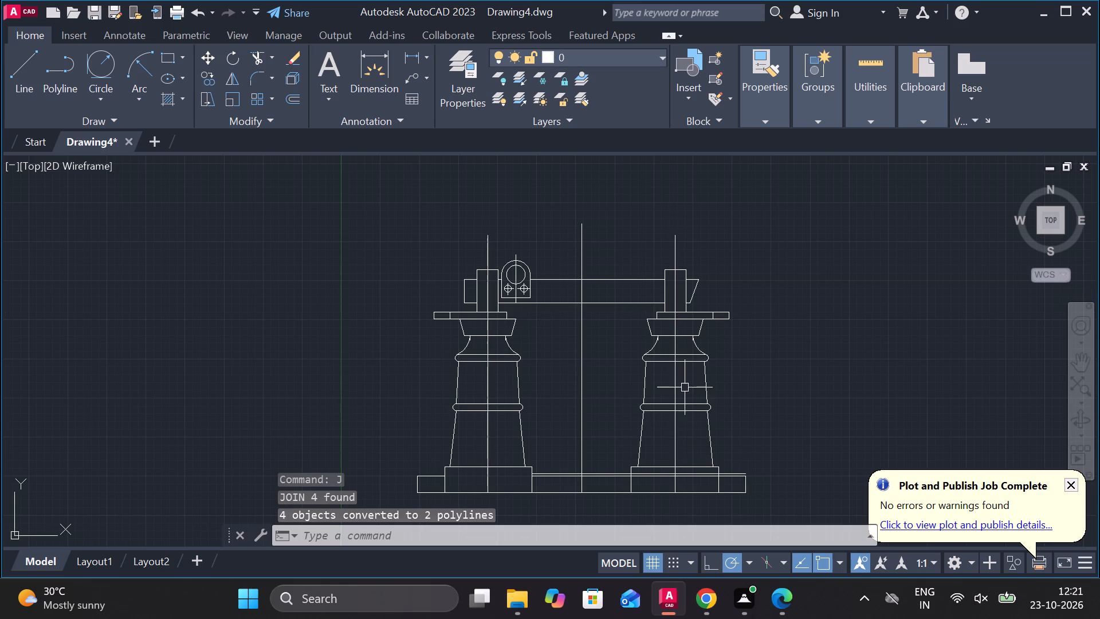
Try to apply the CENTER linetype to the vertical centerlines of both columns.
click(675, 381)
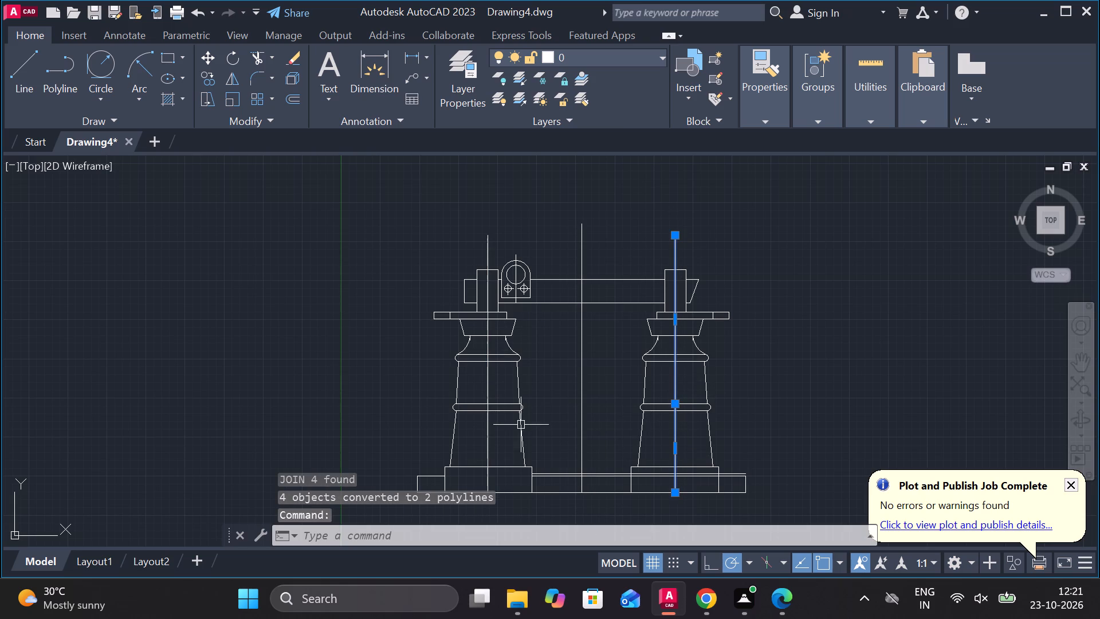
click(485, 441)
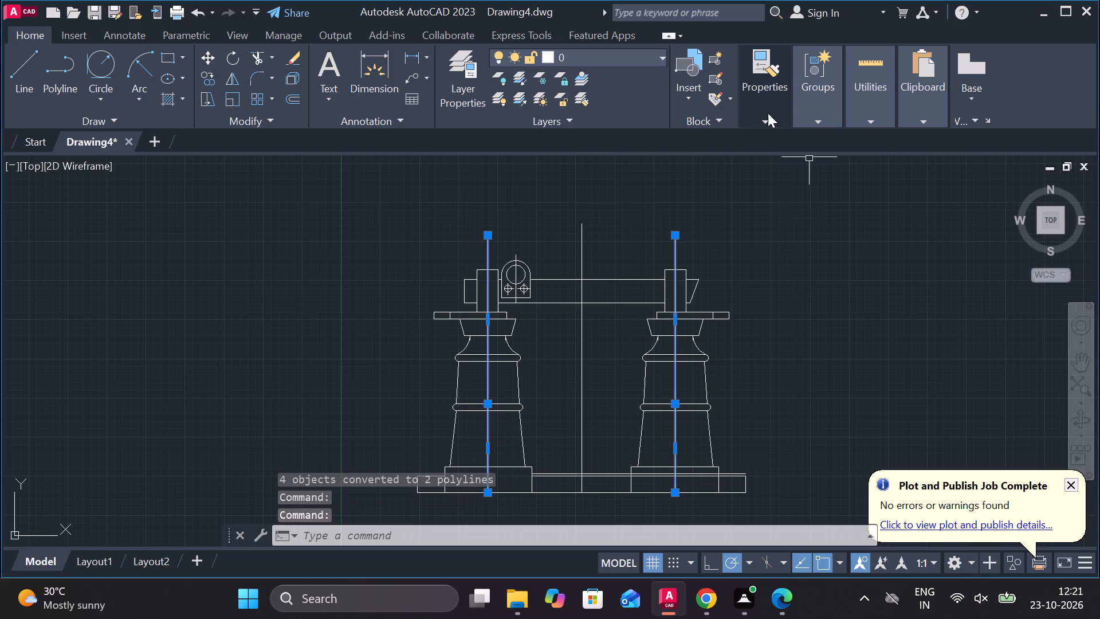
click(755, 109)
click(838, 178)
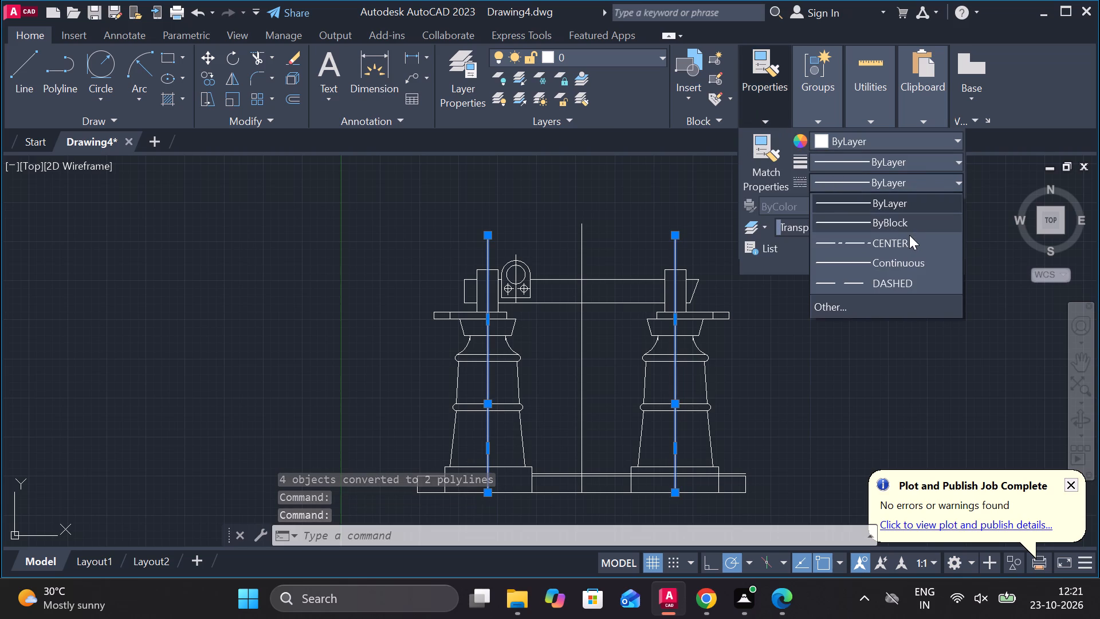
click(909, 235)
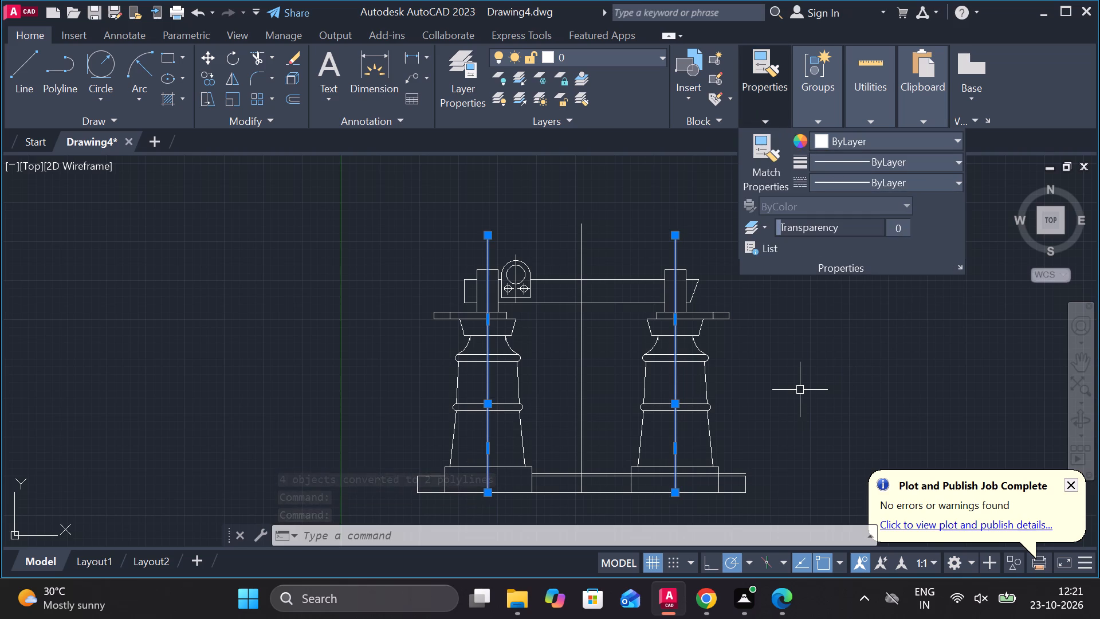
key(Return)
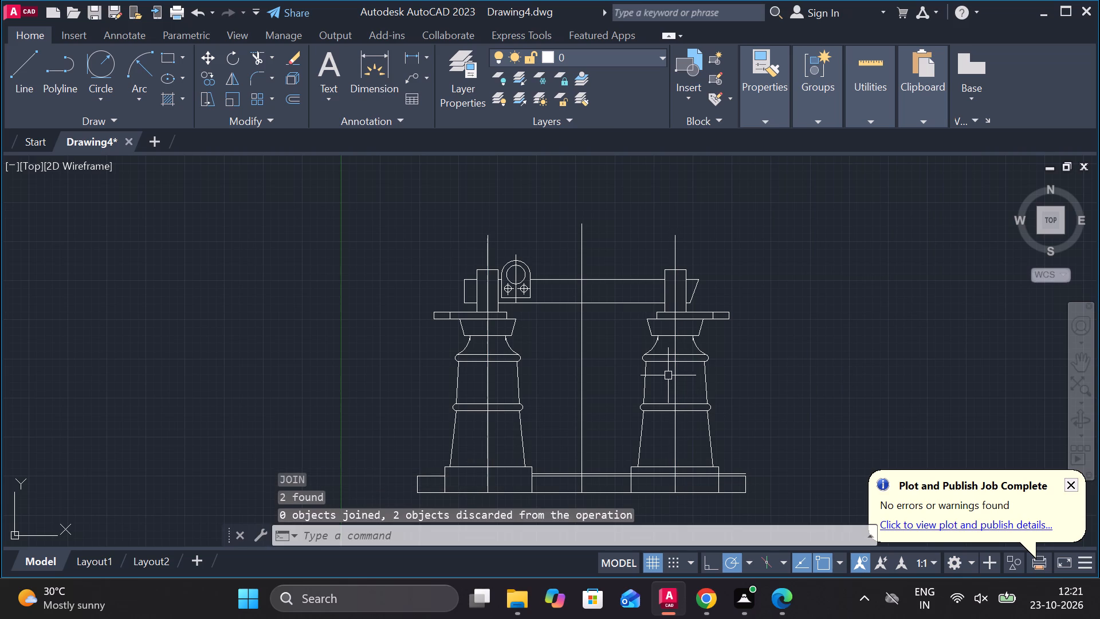
Apply the CENTER linetype to the right column's vertical centerline.
click(671, 377)
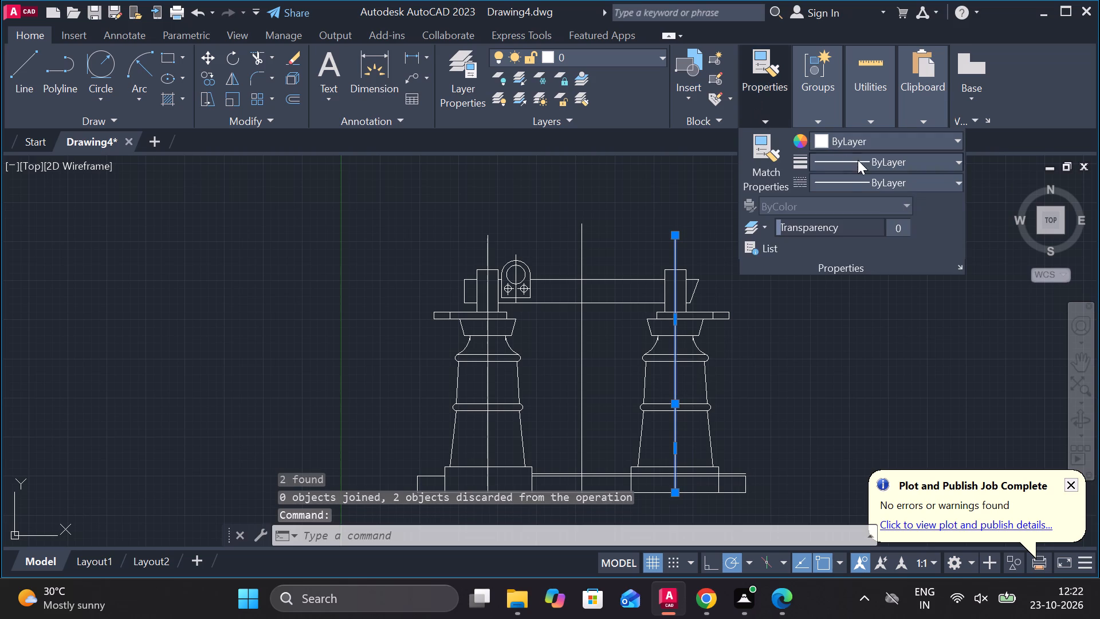
click(862, 178)
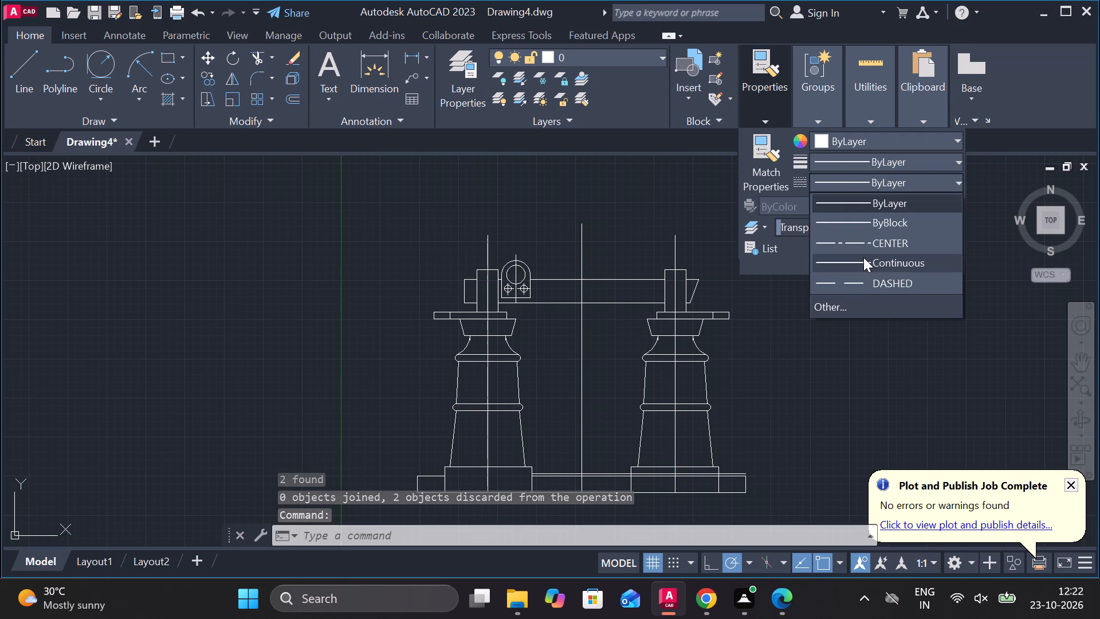
click(853, 245)
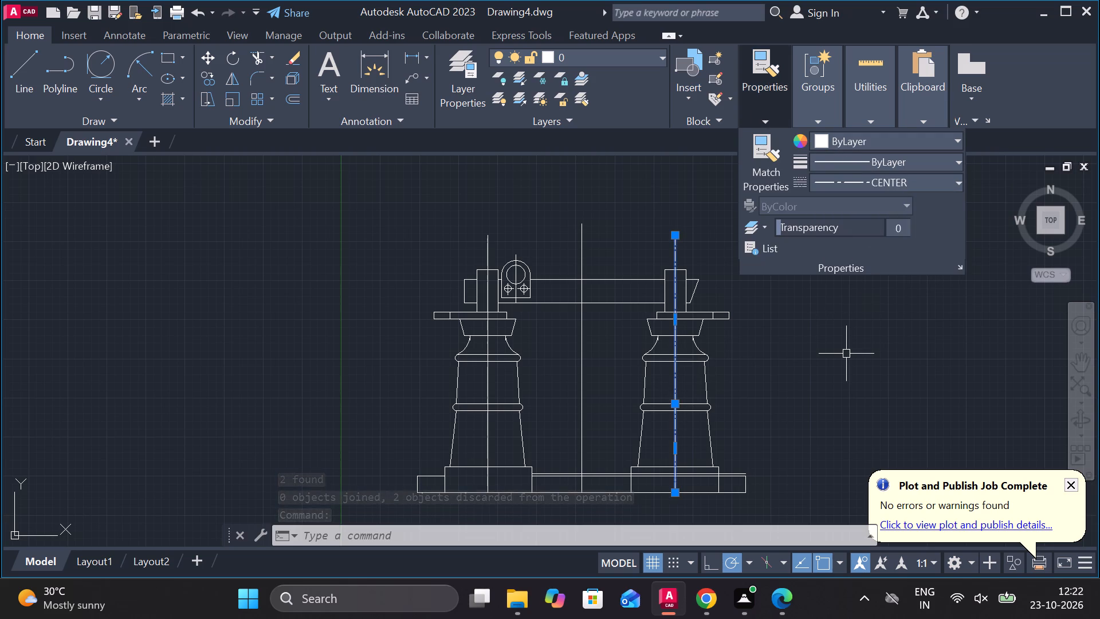
key(Escape)
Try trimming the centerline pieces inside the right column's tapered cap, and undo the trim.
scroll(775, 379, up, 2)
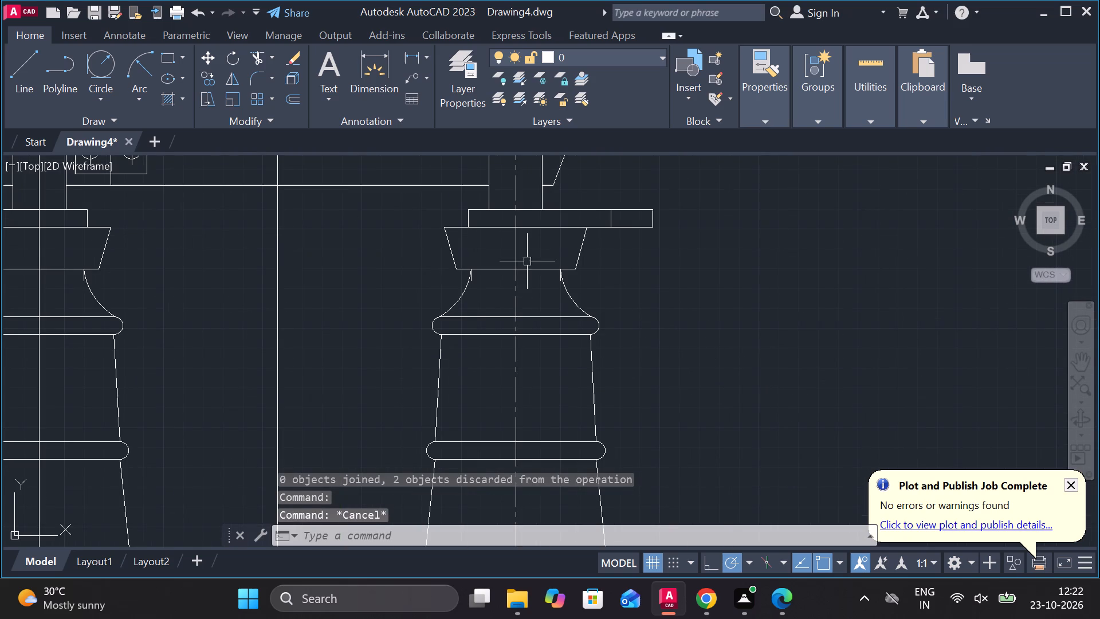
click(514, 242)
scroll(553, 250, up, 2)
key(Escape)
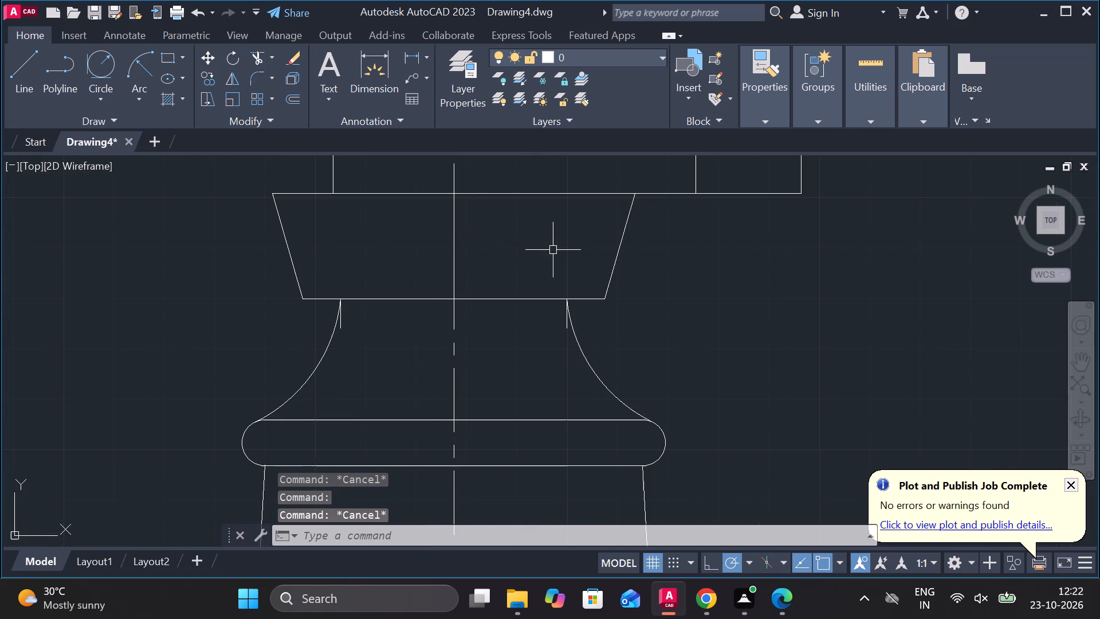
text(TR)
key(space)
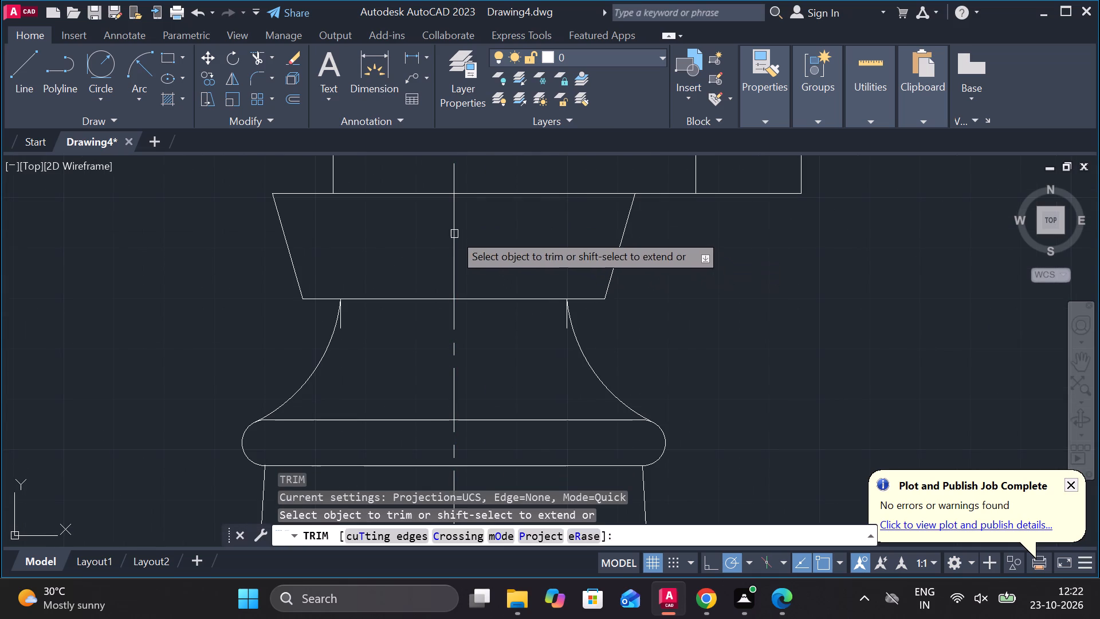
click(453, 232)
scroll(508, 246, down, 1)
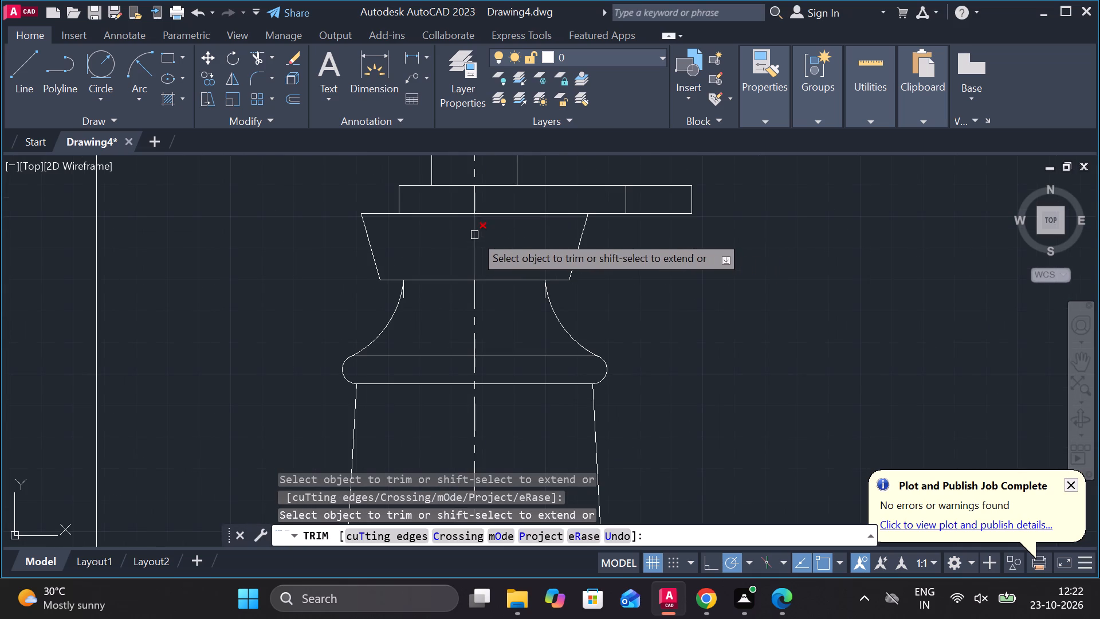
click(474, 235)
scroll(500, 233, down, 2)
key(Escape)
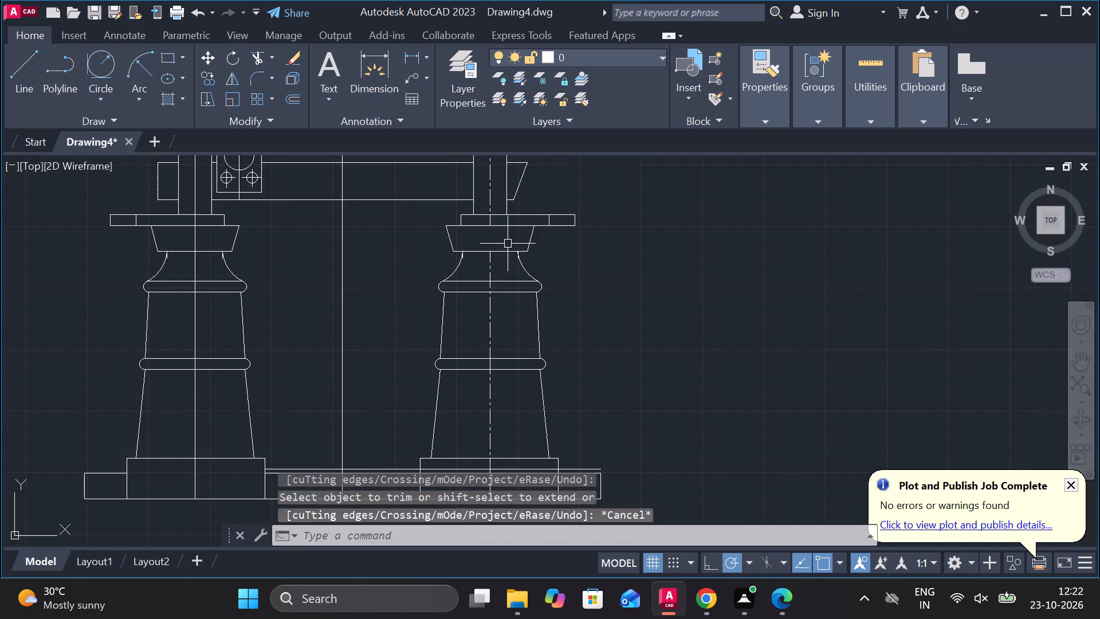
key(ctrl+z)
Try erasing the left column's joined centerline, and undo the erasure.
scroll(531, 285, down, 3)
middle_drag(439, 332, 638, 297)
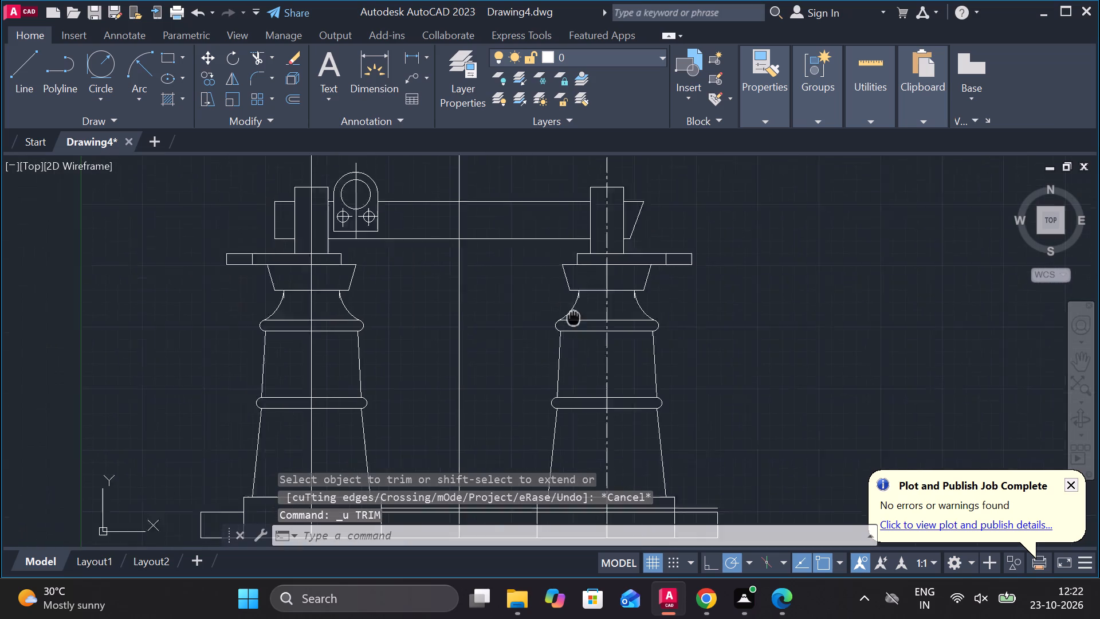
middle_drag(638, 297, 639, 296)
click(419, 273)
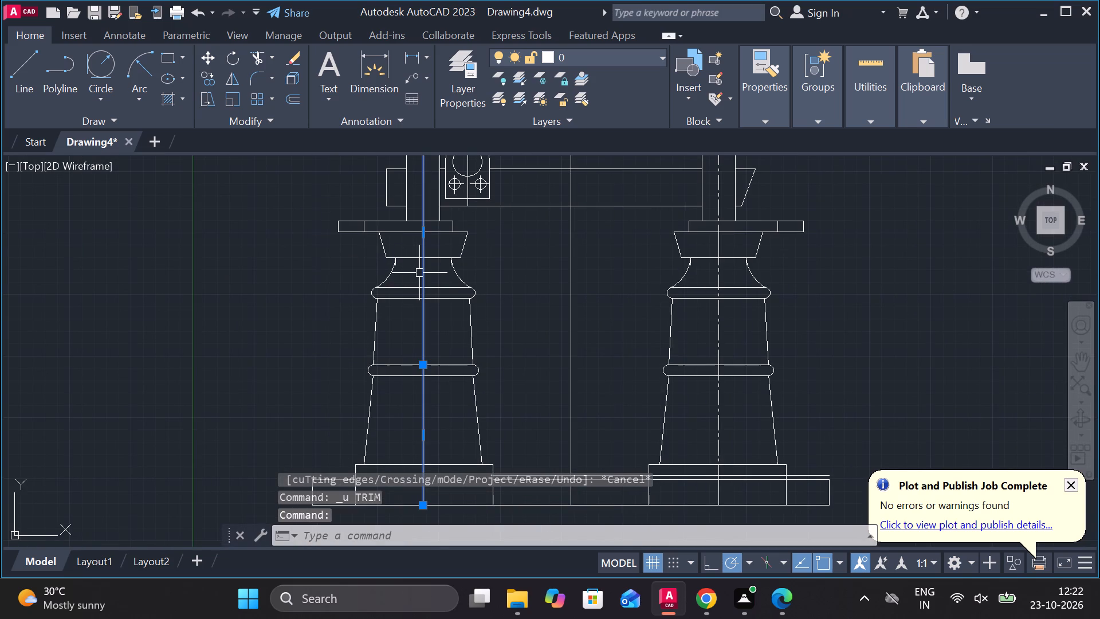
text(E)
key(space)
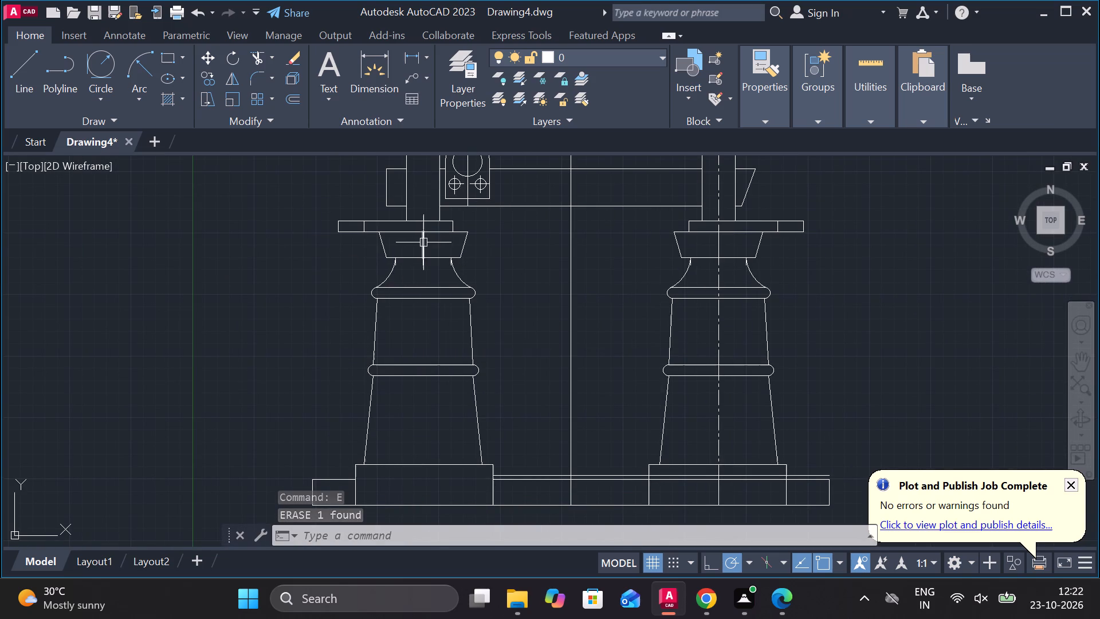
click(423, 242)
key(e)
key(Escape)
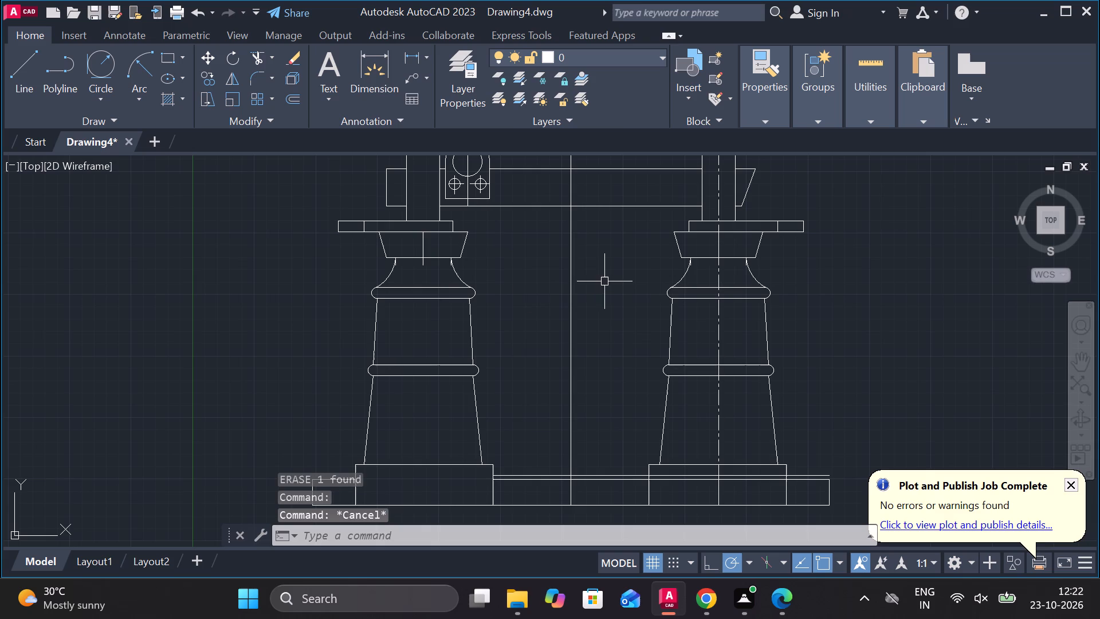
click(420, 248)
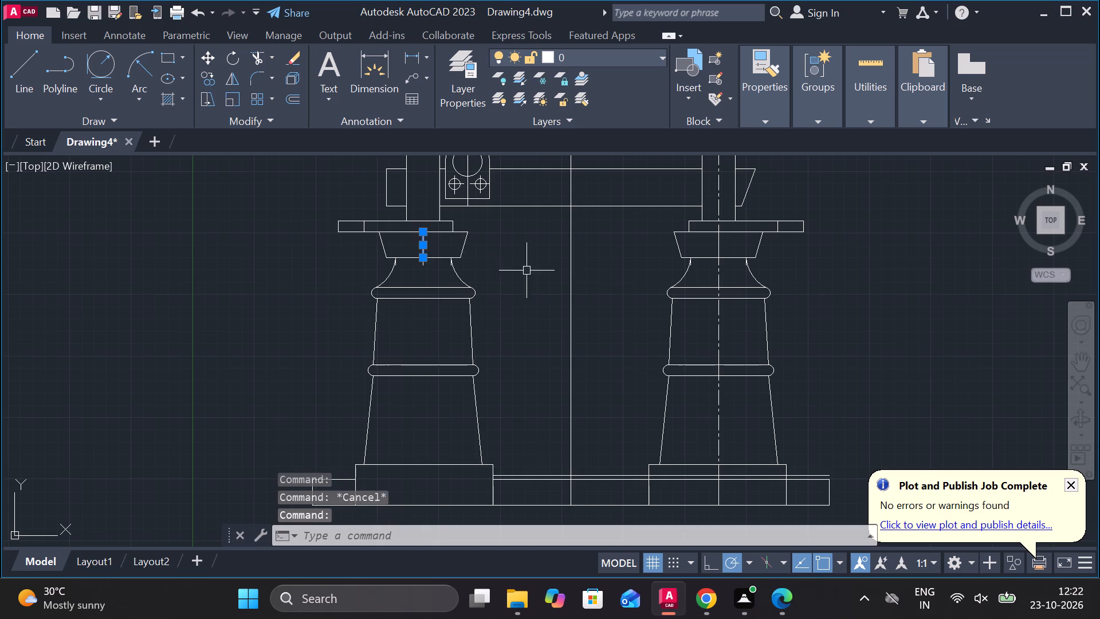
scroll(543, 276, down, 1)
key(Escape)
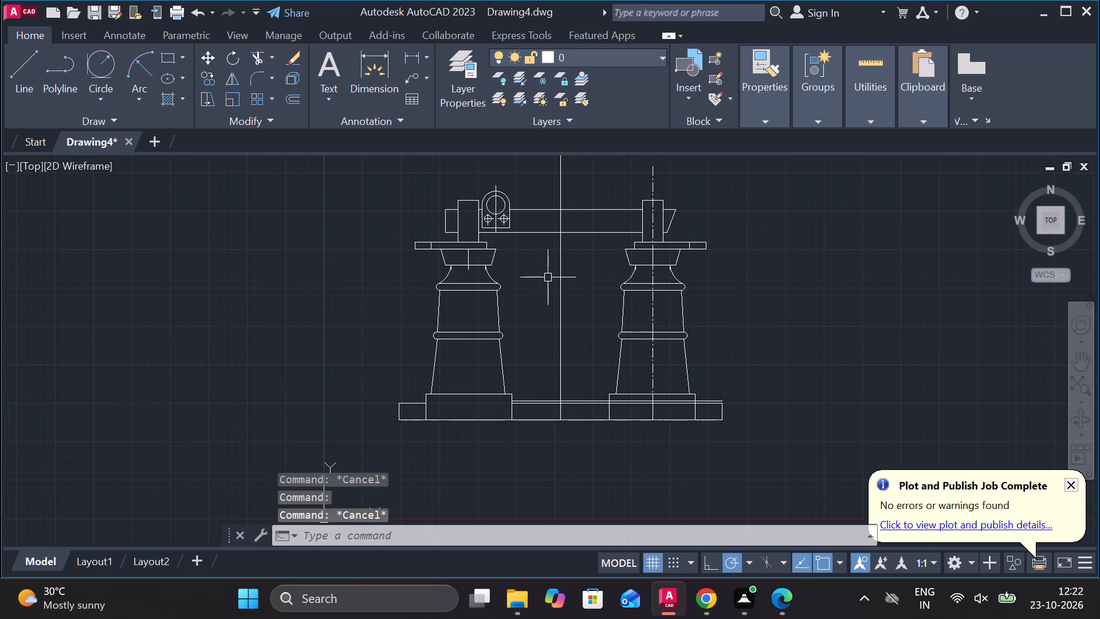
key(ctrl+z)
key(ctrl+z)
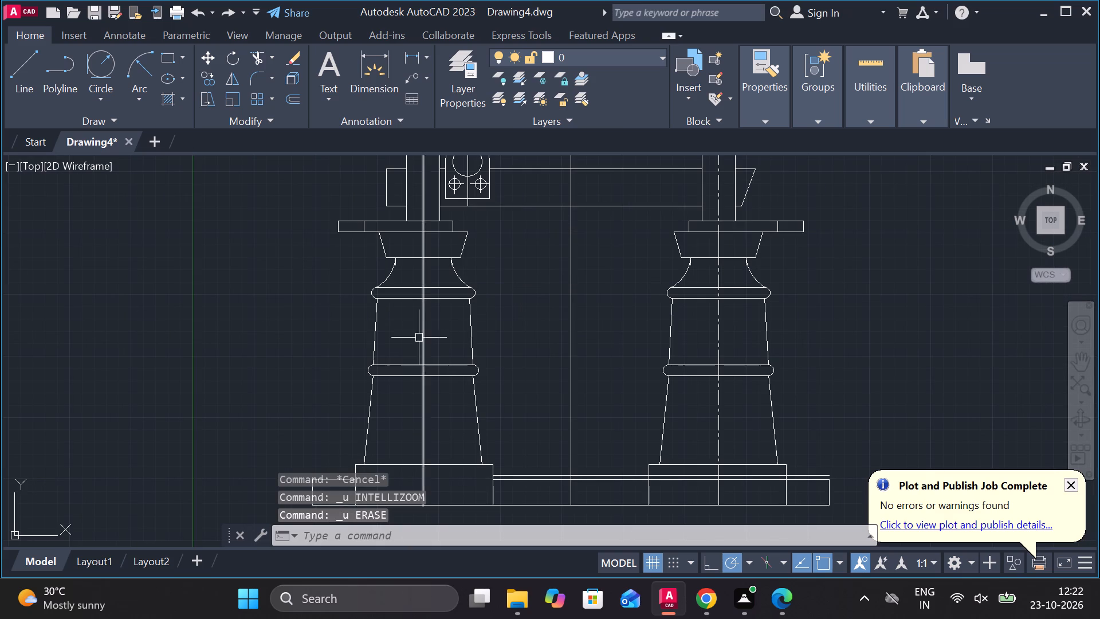
Apply the CENTER linetype to the left column's vertical centerline.
click(418, 338)
click(445, 328)
click(424, 327)
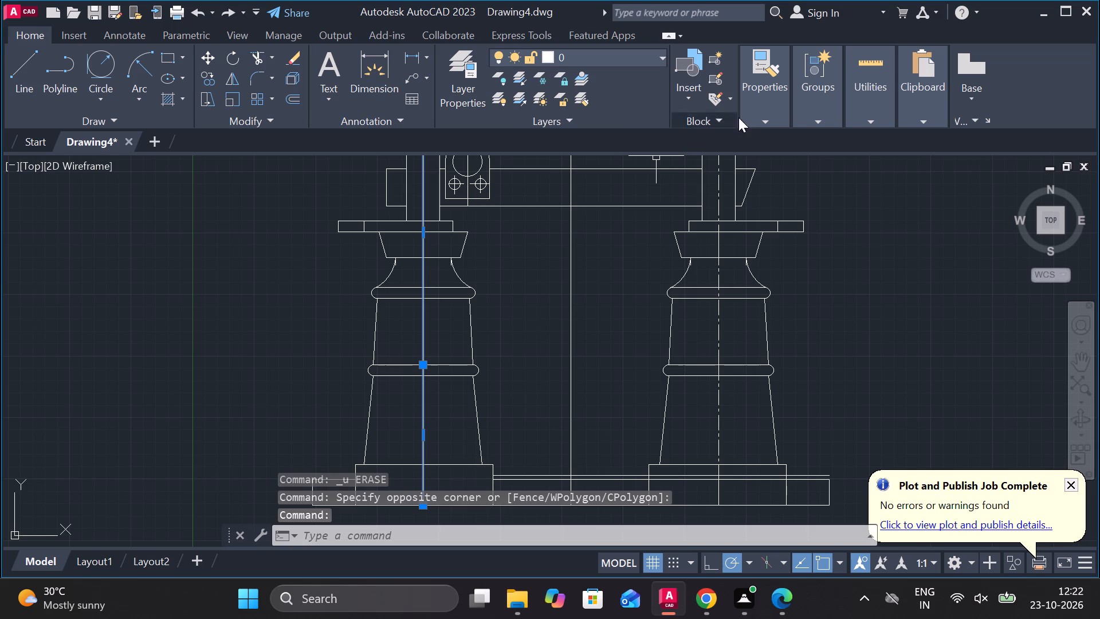
click(747, 116)
click(891, 184)
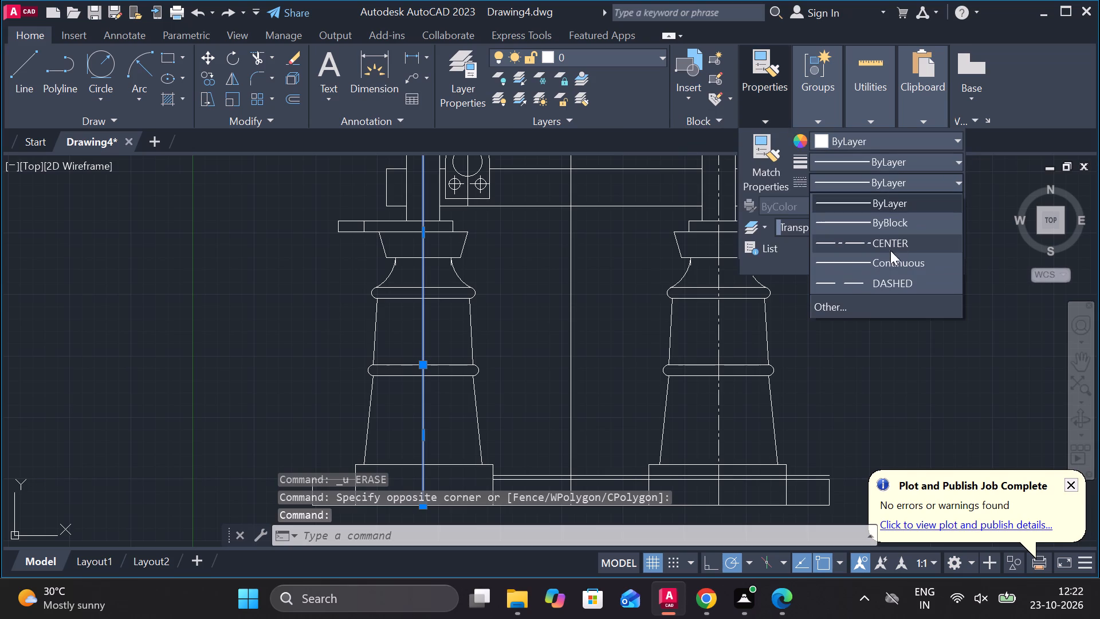
click(887, 246)
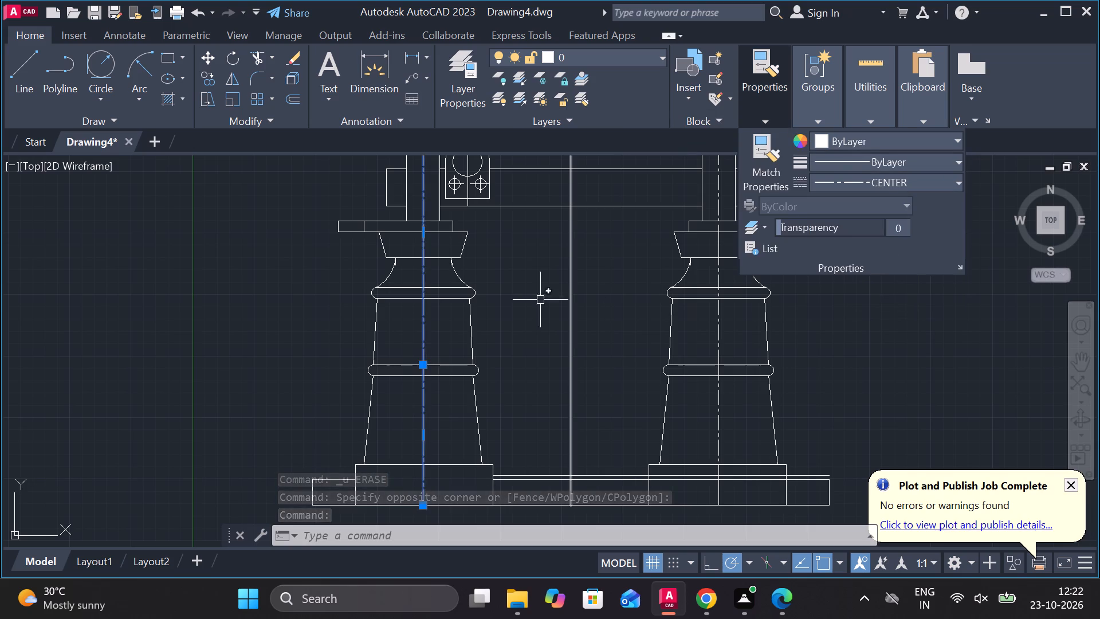
key(Escape)
click(426, 239)
key(Escape)
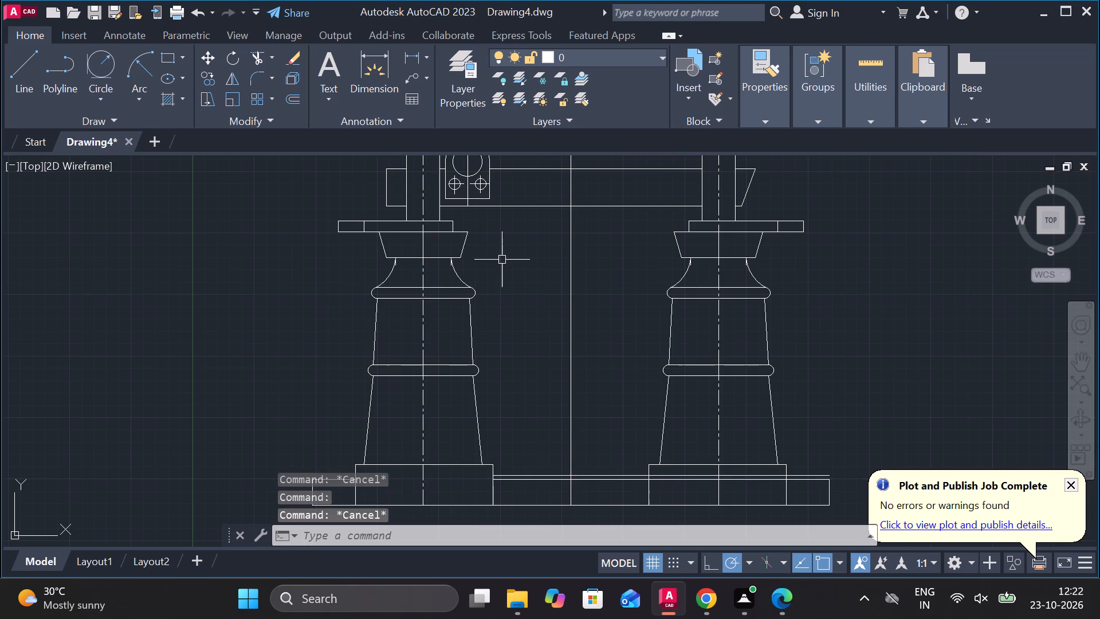
Trim the vertical centerline pieces that lie inside the tapered caps below the top plates of both columns.
text(TR)
key(space)
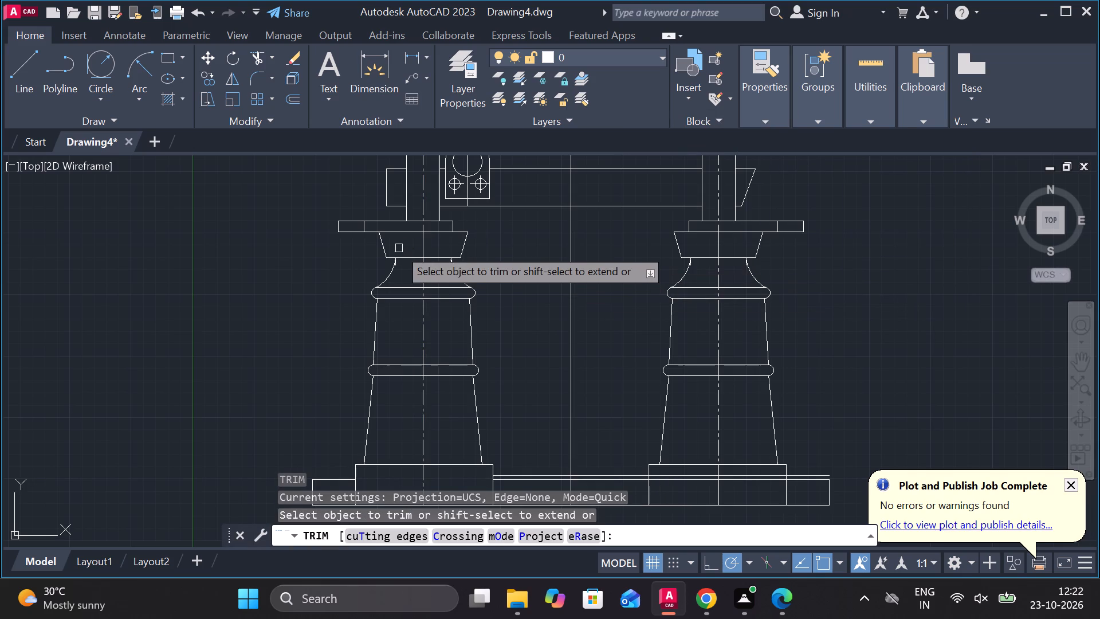
click(426, 241)
click(424, 246)
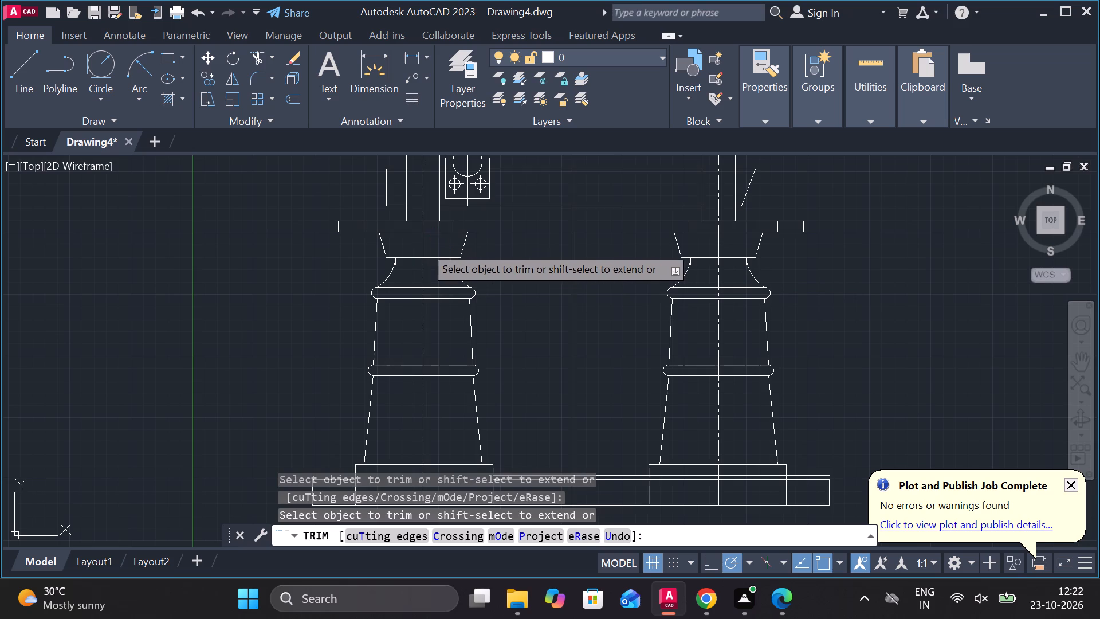
click(713, 248)
click(716, 246)
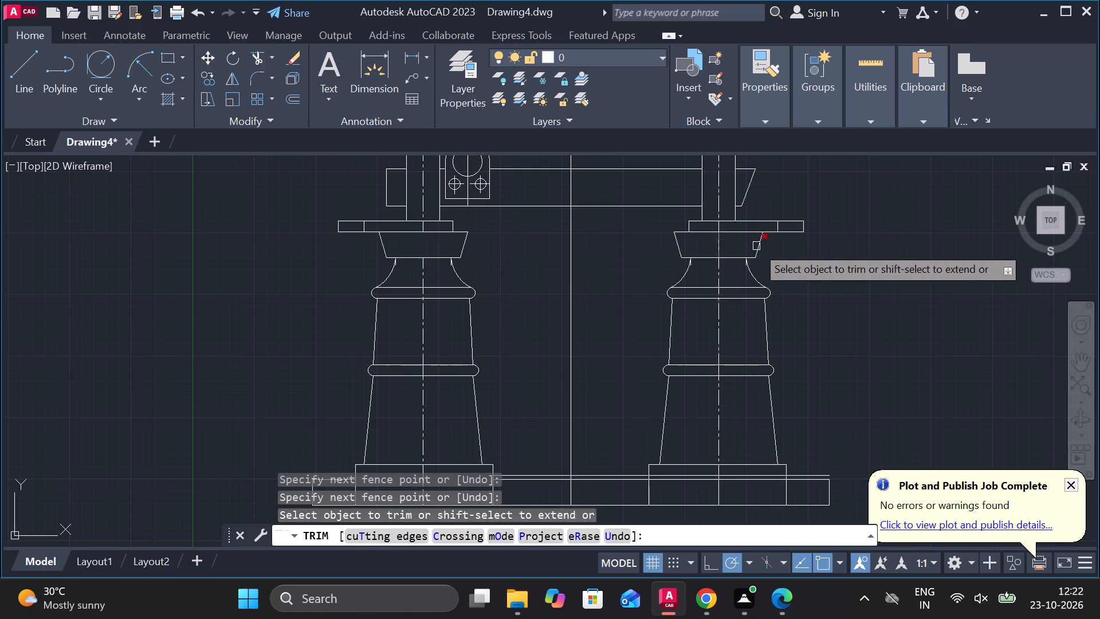
double_click(721, 248)
click(720, 242)
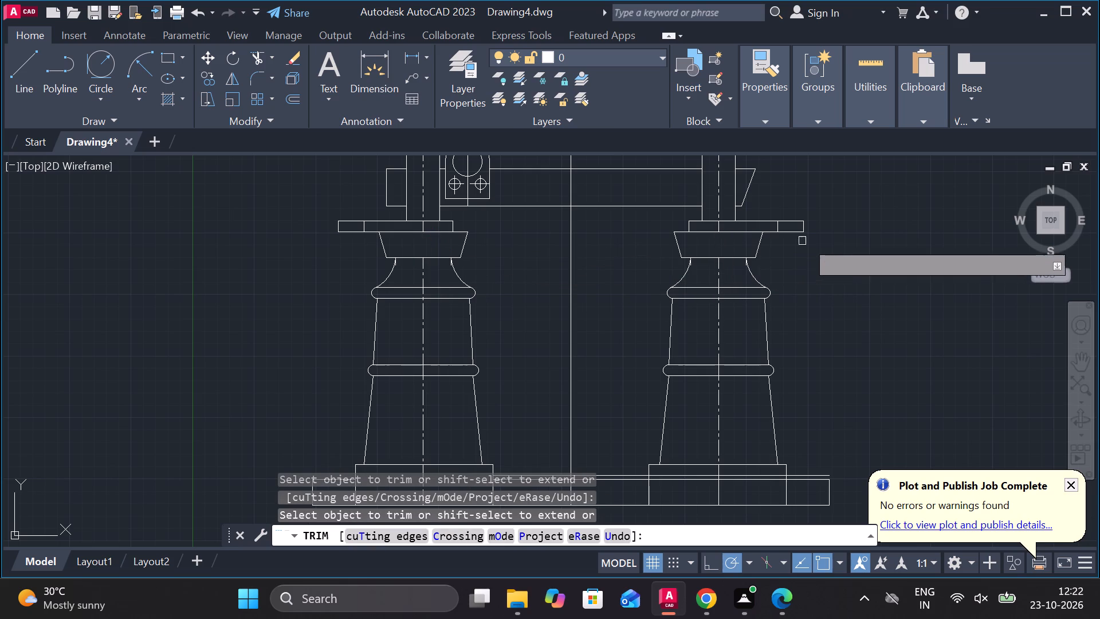
key(Escape)
scroll(736, 240, up, 2)
text(TR)
key(space)
click(682, 205)
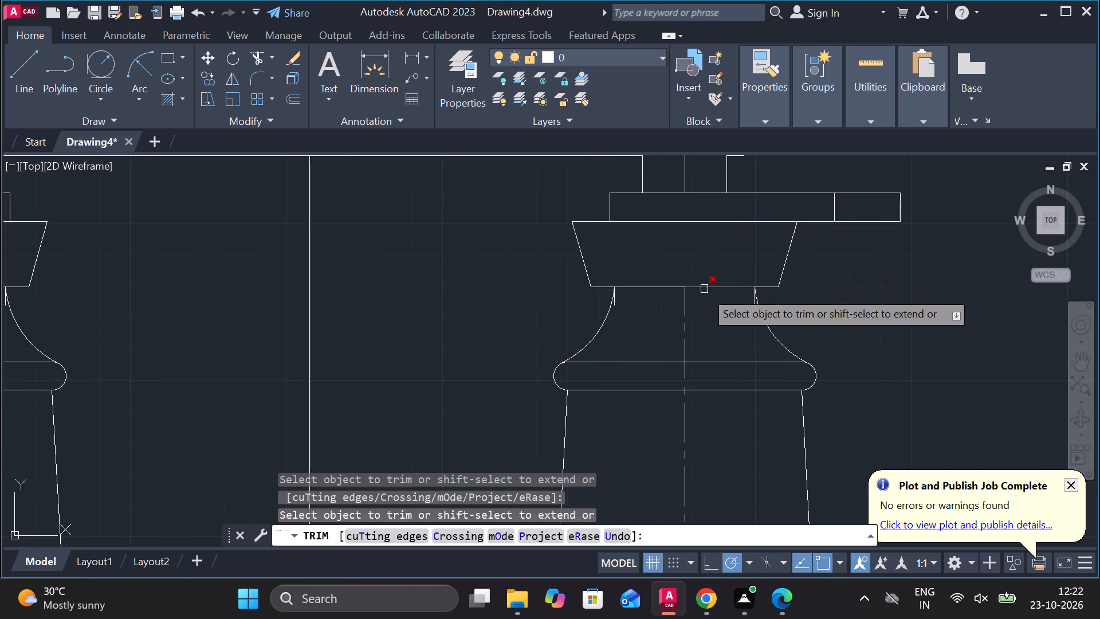
scroll(689, 252, down, 3)
key(Escape)
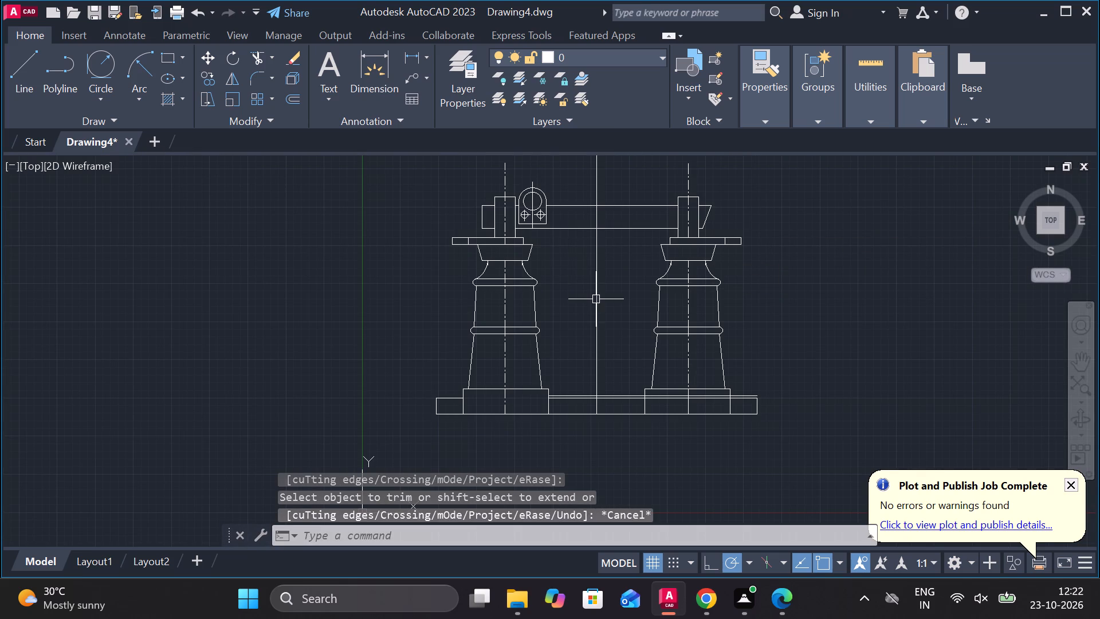
Extend the upper centerline pieces of both columns down through their tapered caps.
text(EX)
key(space)
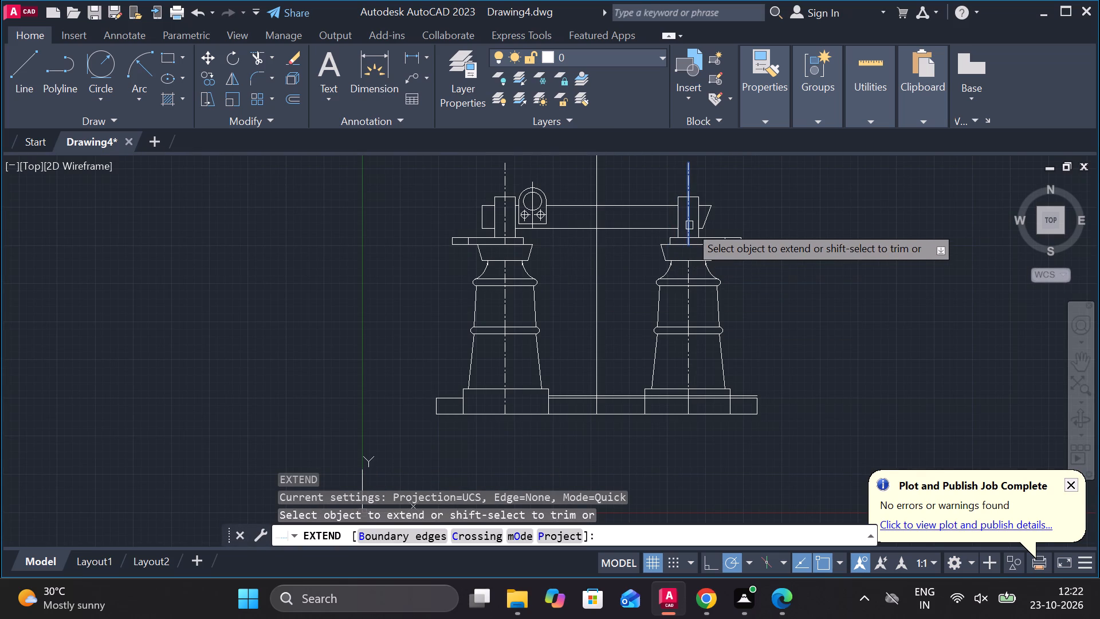
click(689, 225)
click(692, 233)
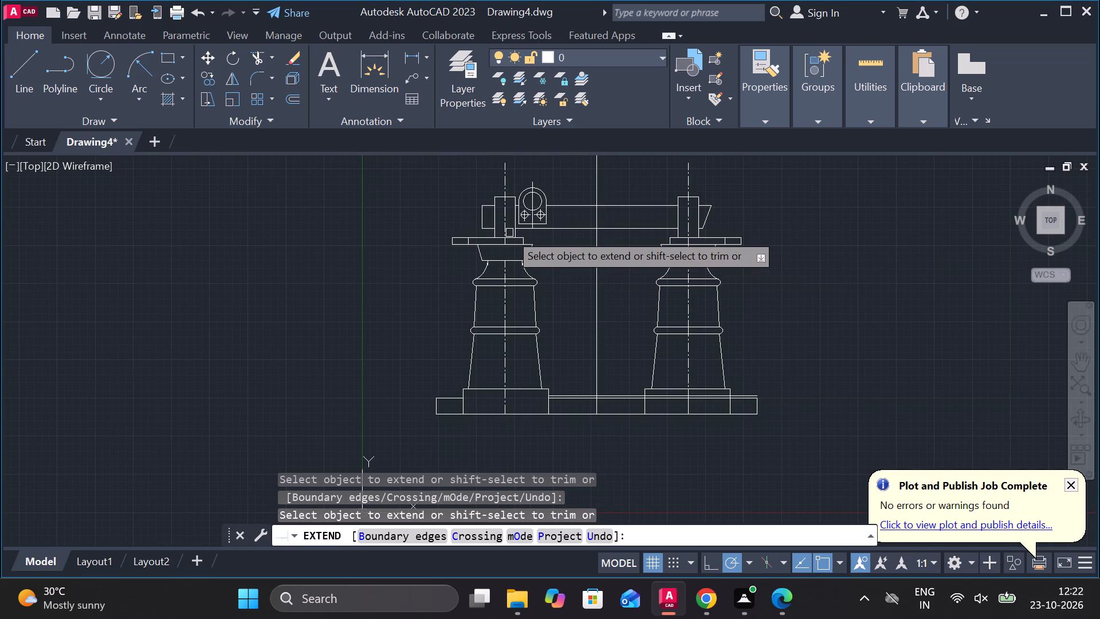
click(505, 228)
scroll(767, 264, down, 1)
key(grave)
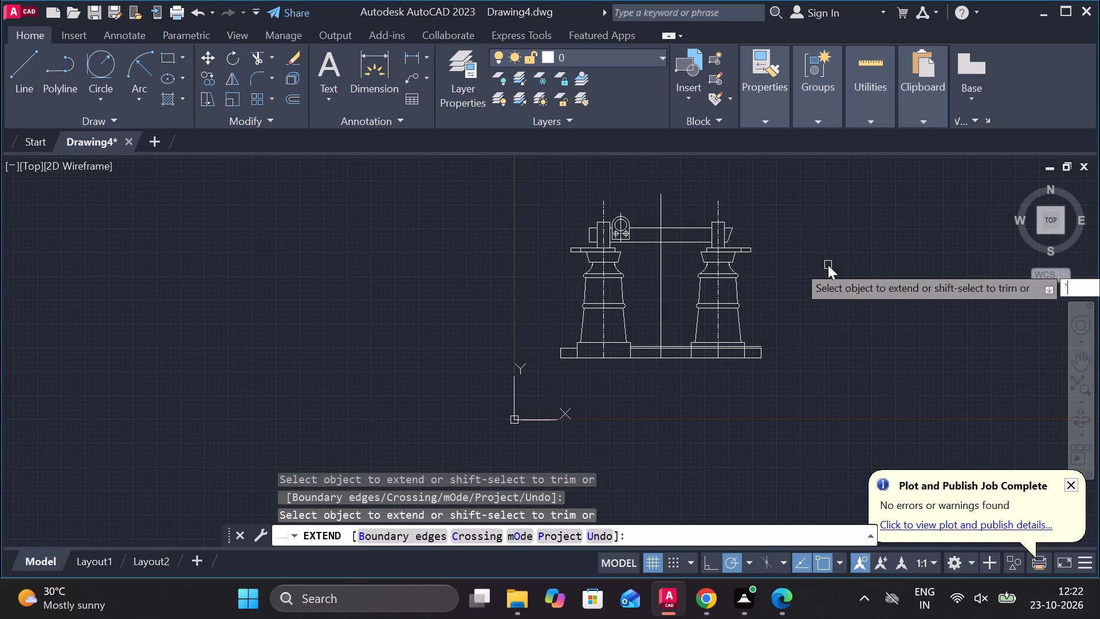
scroll(831, 265, up, 2)
middle_drag(784, 305, 865, 229)
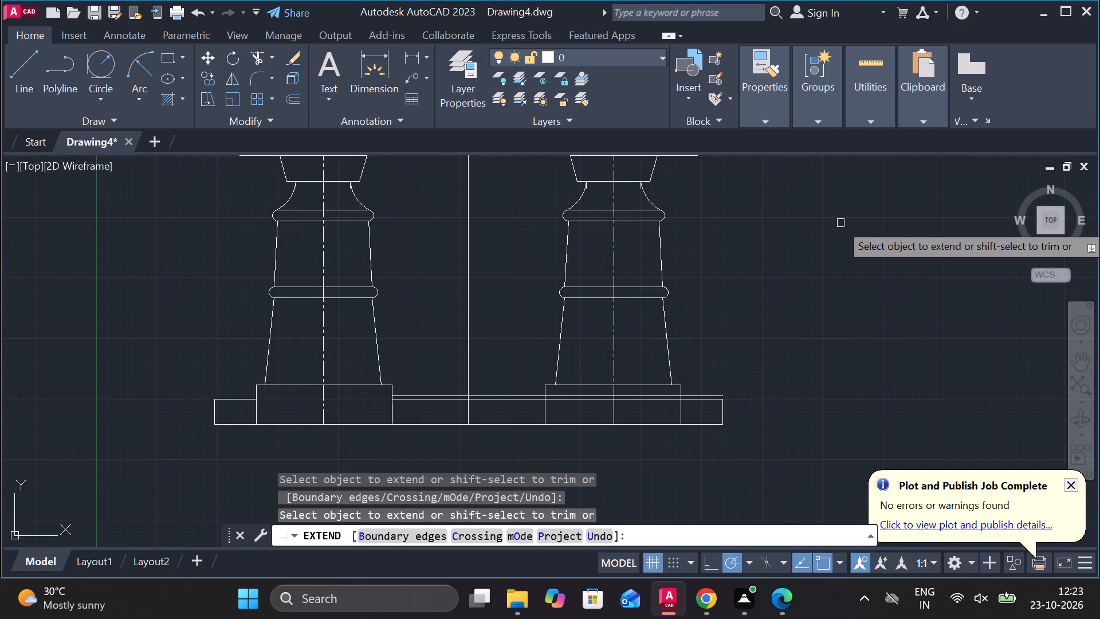
scroll(842, 236, down, 2)
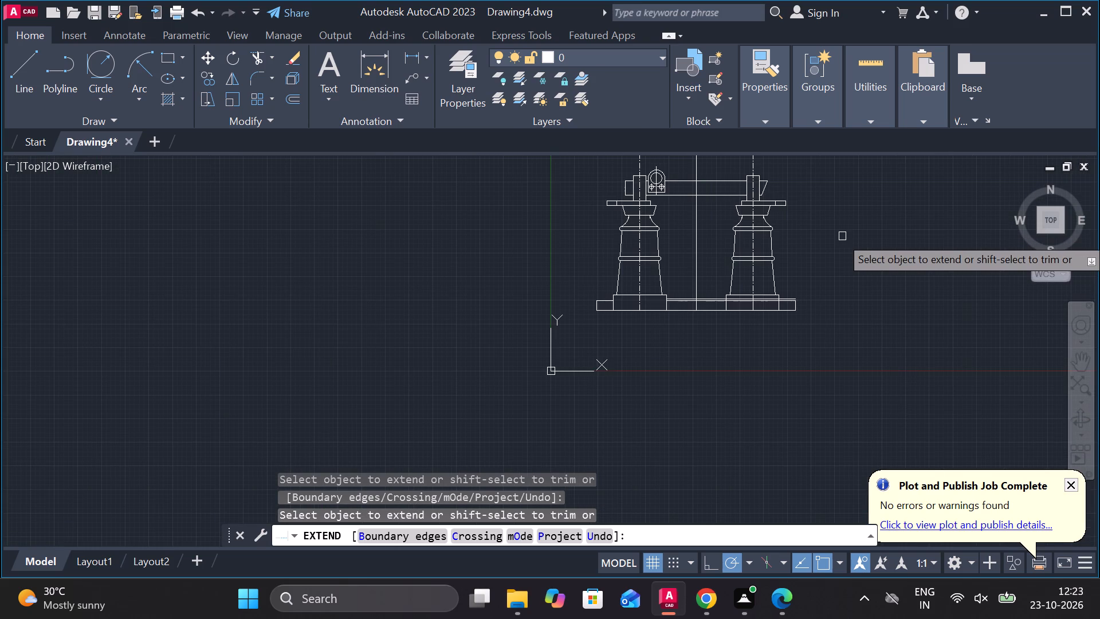
middle_drag(803, 246, 811, 299)
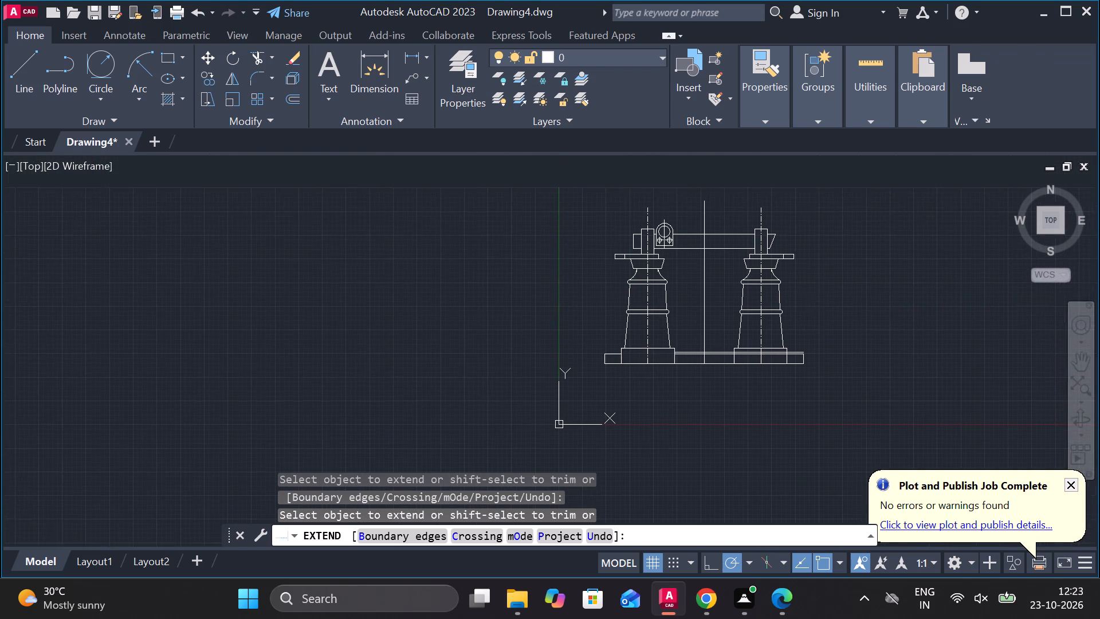
scroll(808, 299, up, 1)
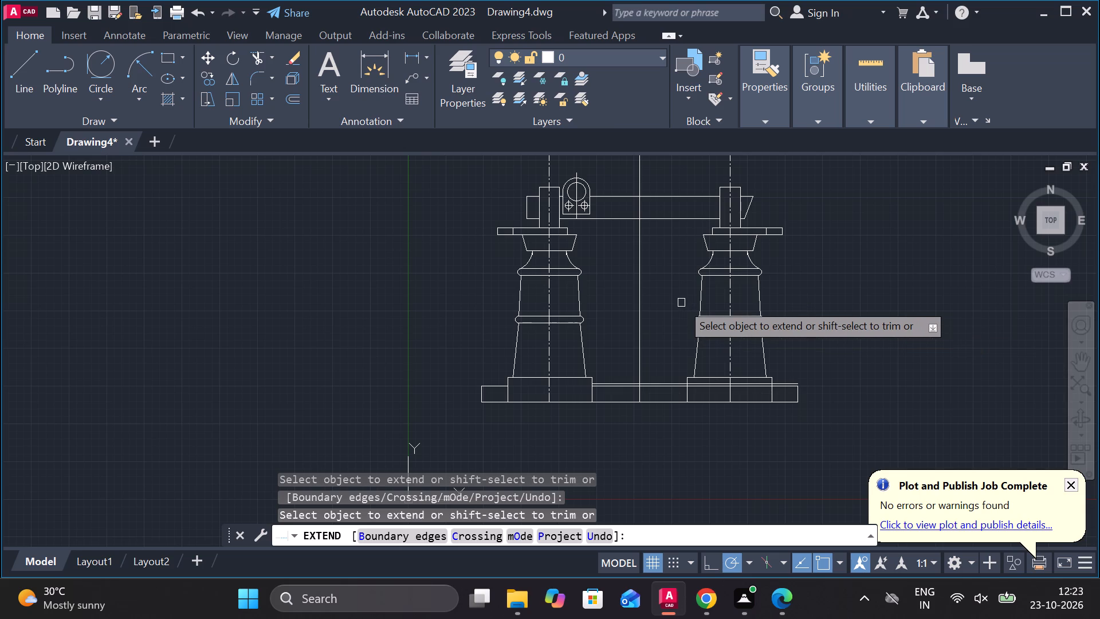
key(Escape)
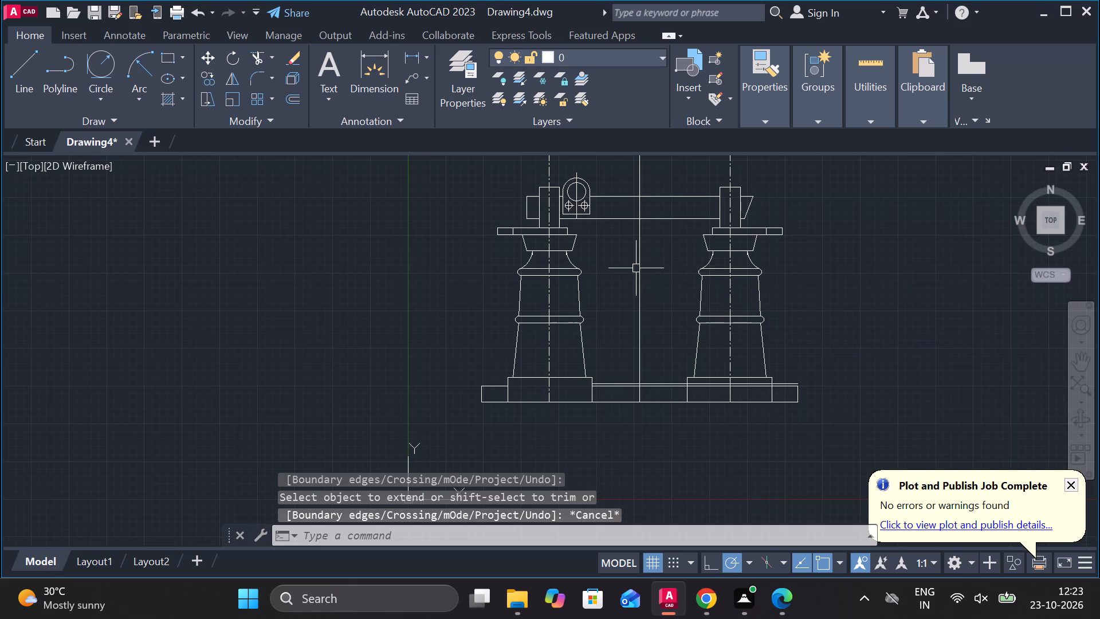
Apply the CENTER linetype to the vertical line midway between the two columns.
click(638, 264)
click(763, 119)
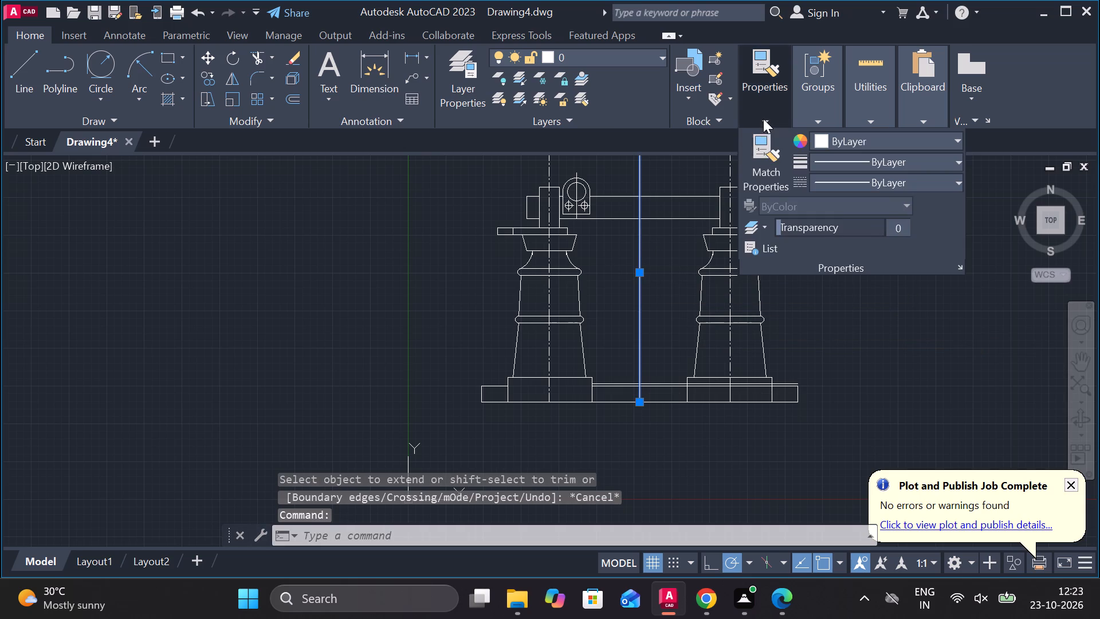
click(883, 185)
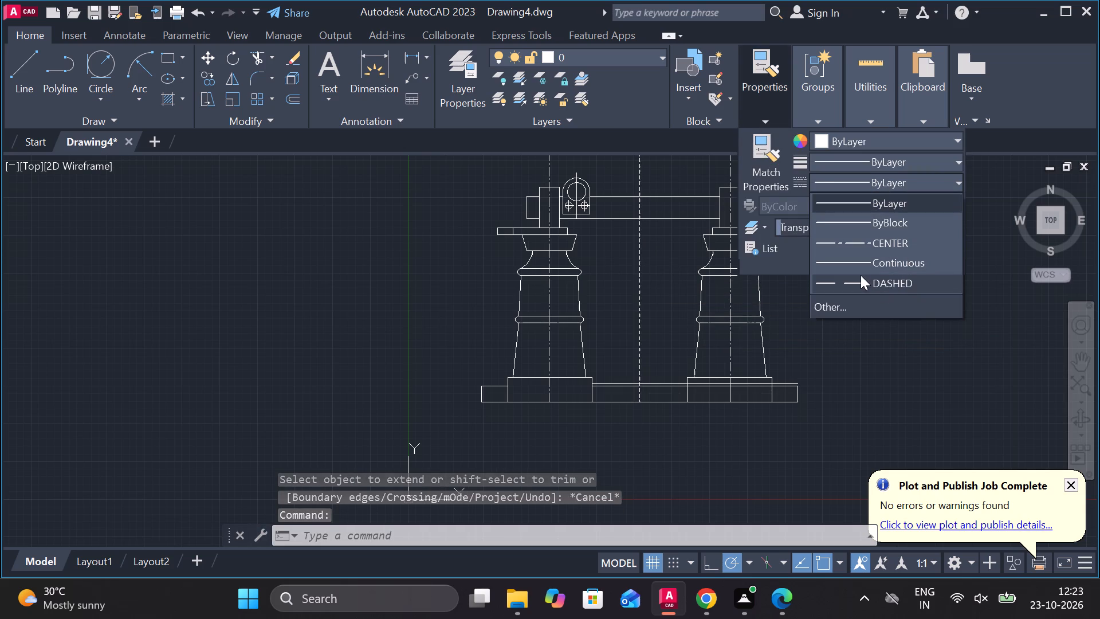
click(862, 242)
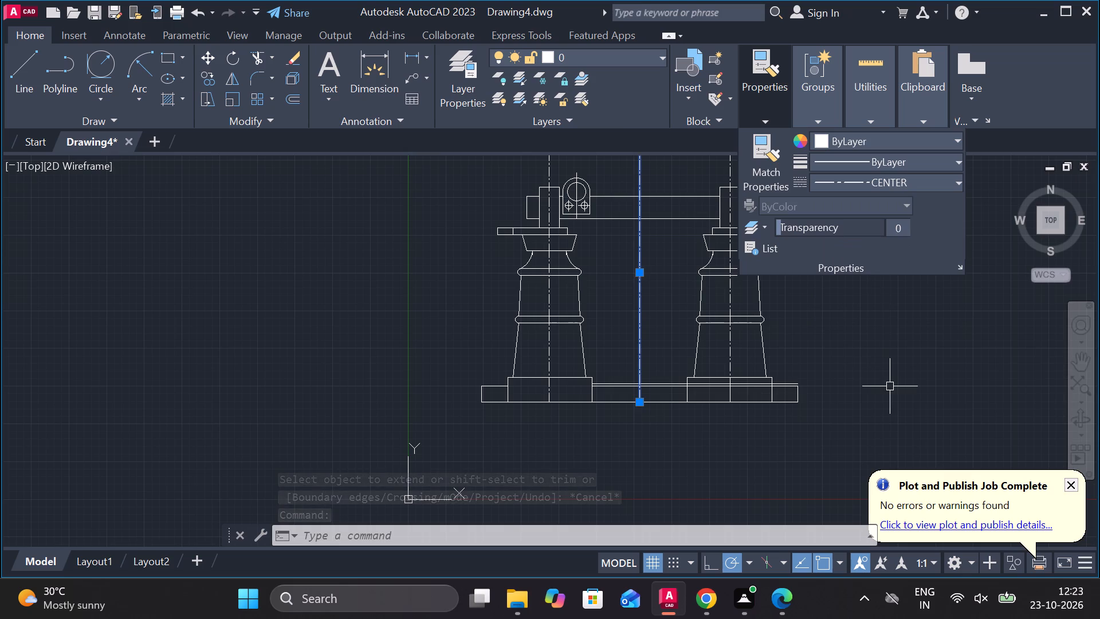
key(Escape)
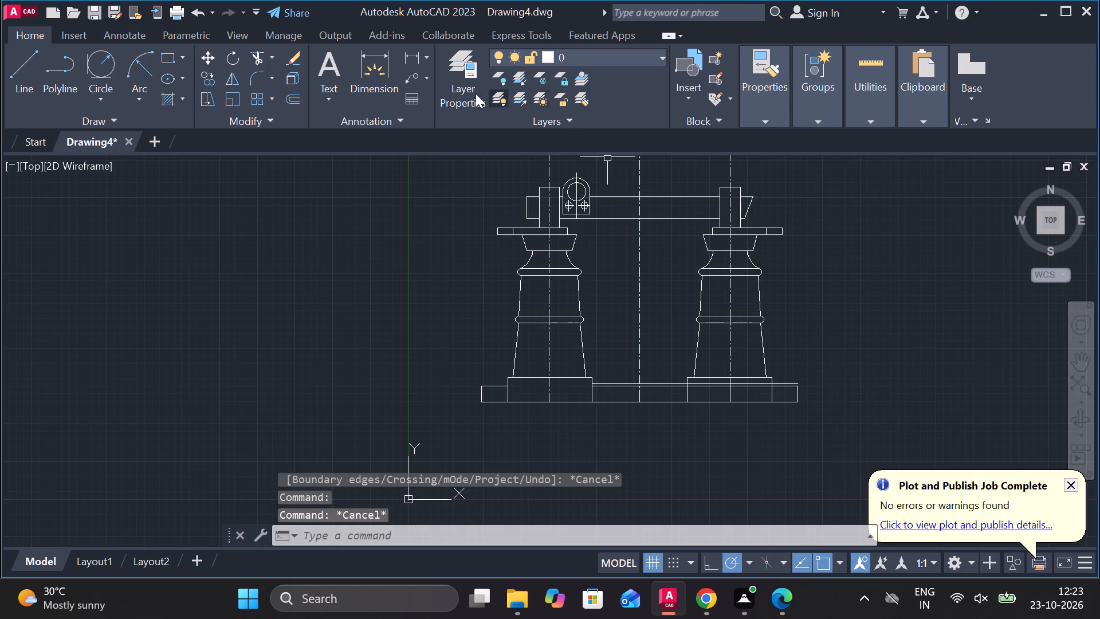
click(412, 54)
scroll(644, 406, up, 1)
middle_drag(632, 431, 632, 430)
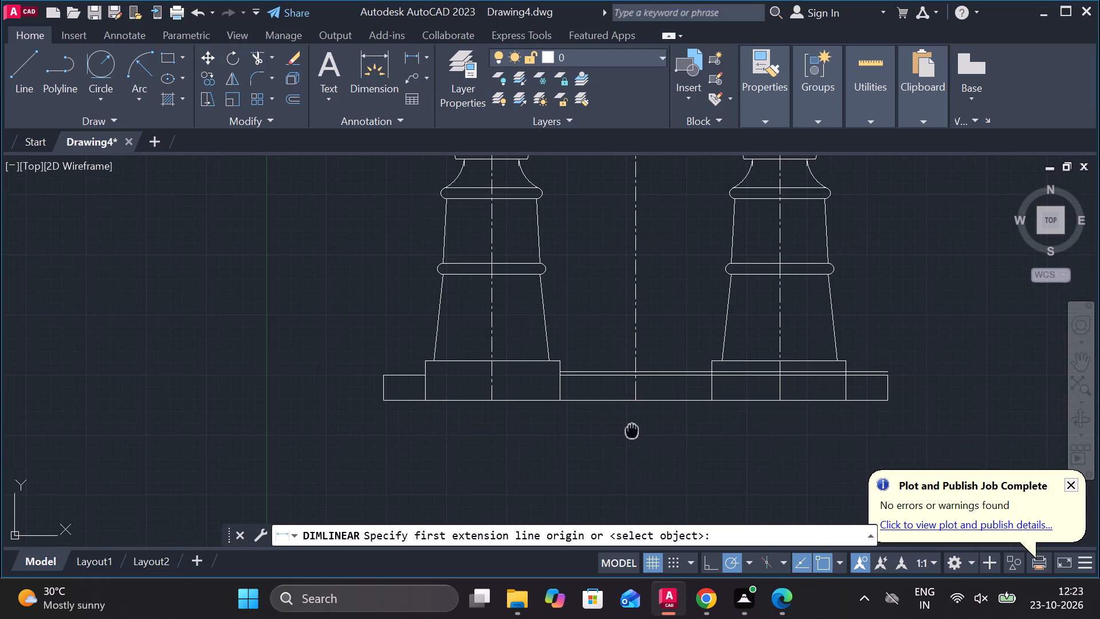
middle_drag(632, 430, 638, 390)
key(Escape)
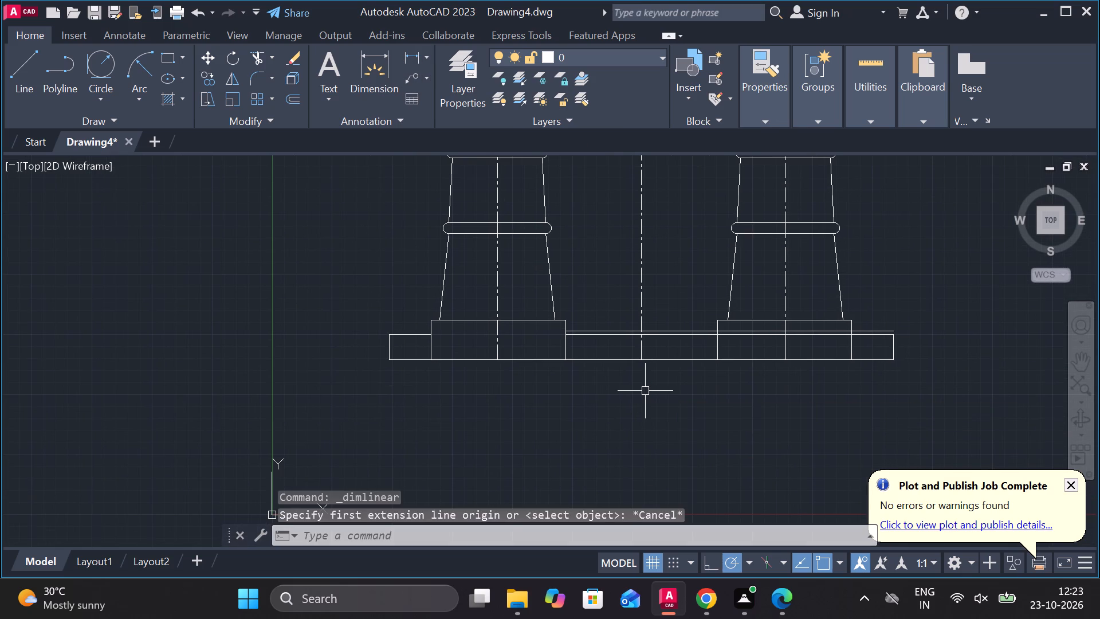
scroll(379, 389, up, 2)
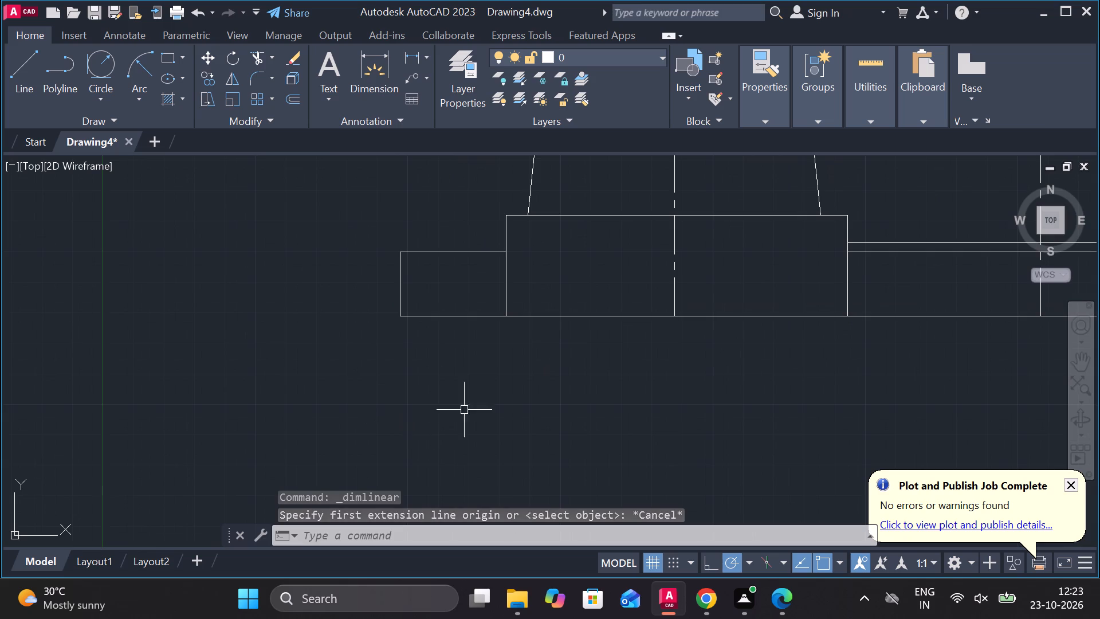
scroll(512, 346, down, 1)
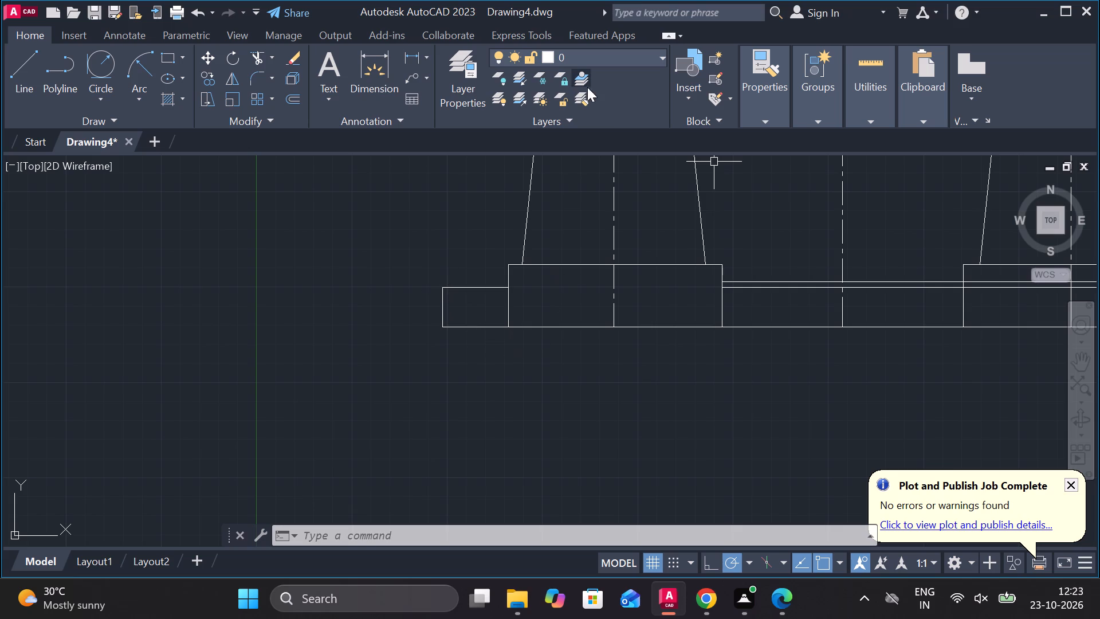
Check the height from the upper horizontal line between the columns down to the base's bottom edge with a linear dimension.
click(422, 59)
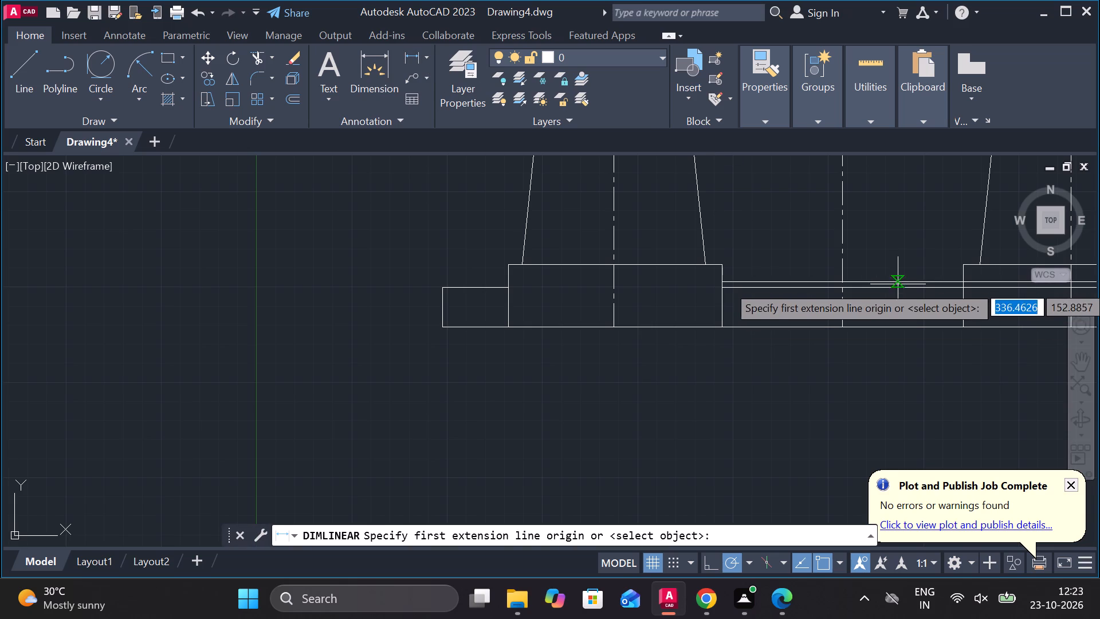
click(852, 276)
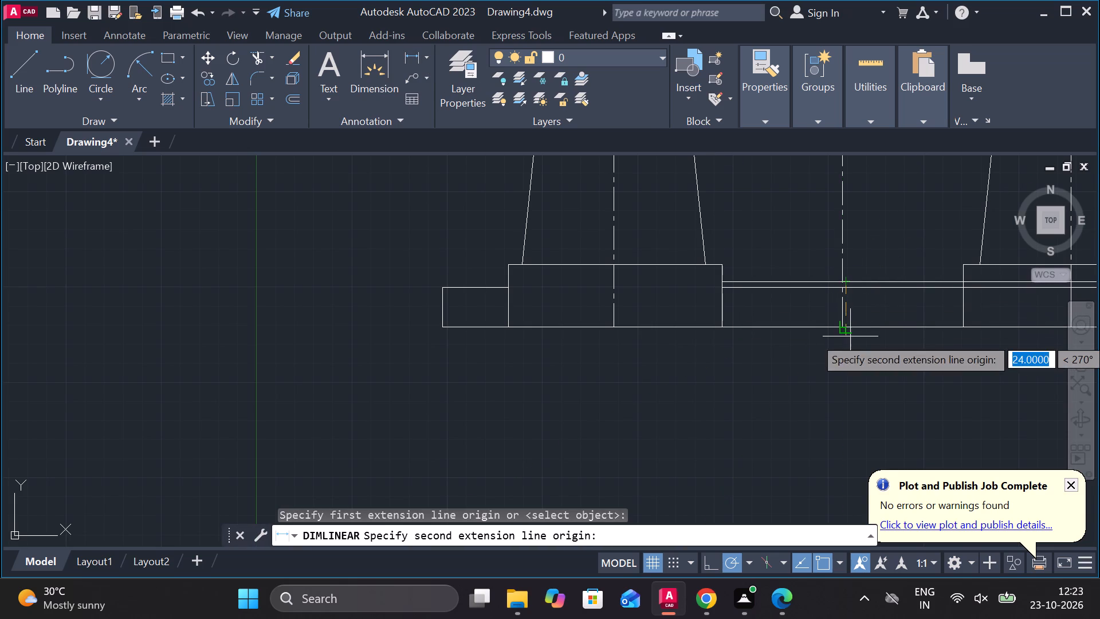
key(Escape)
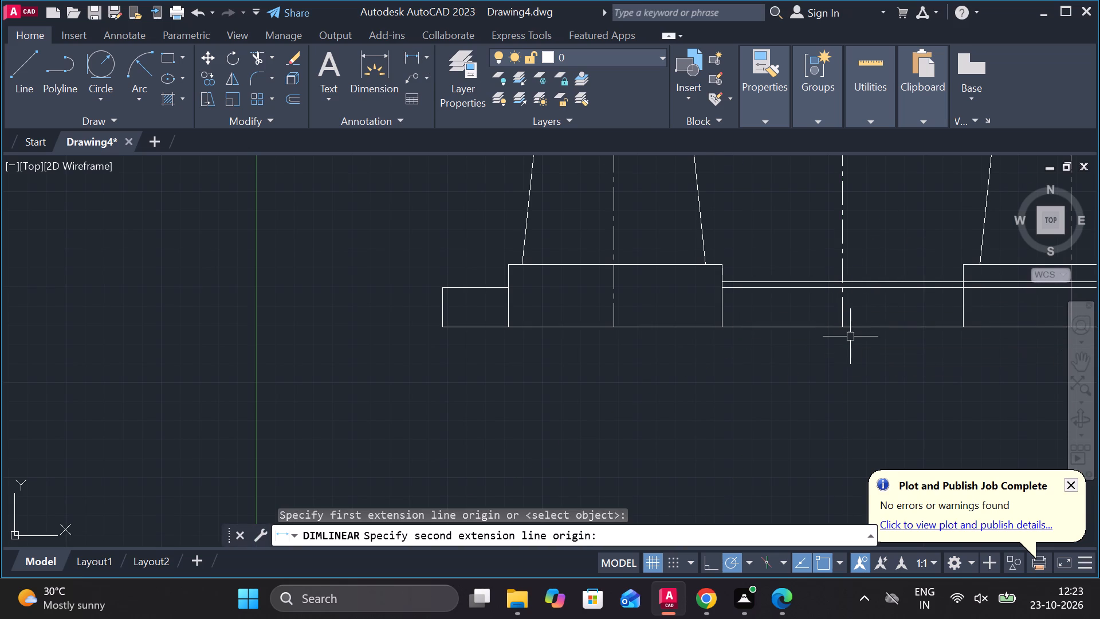
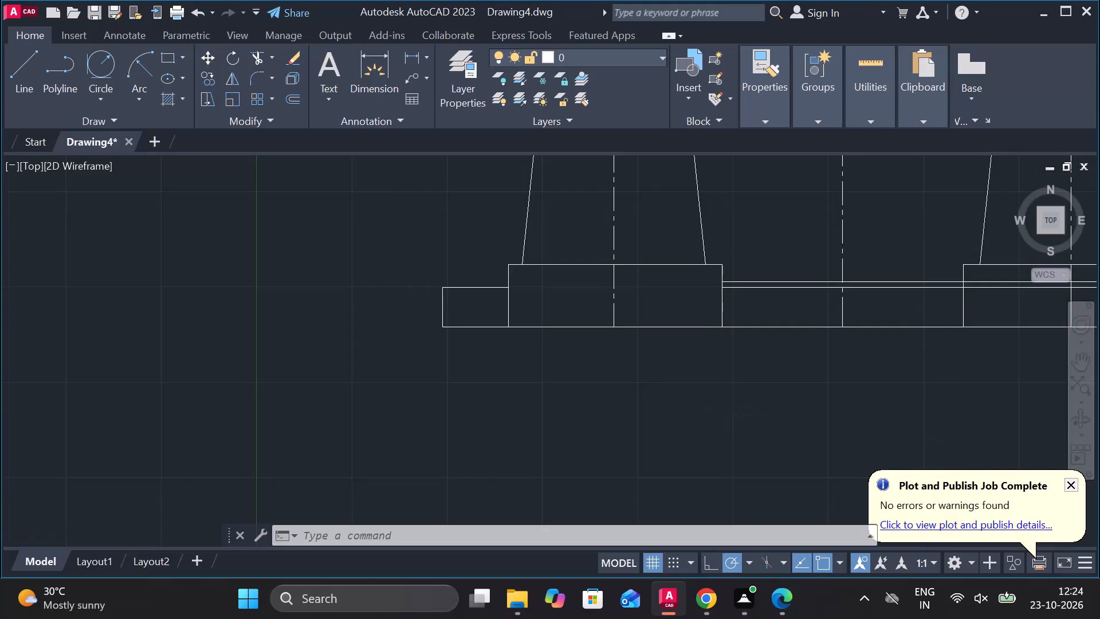
Add a vertical linear dimension for the height of the horizontal shaft between the two columns.
middle_drag(724, 411, 579, 460)
middle_drag(592, 377, 547, 491)
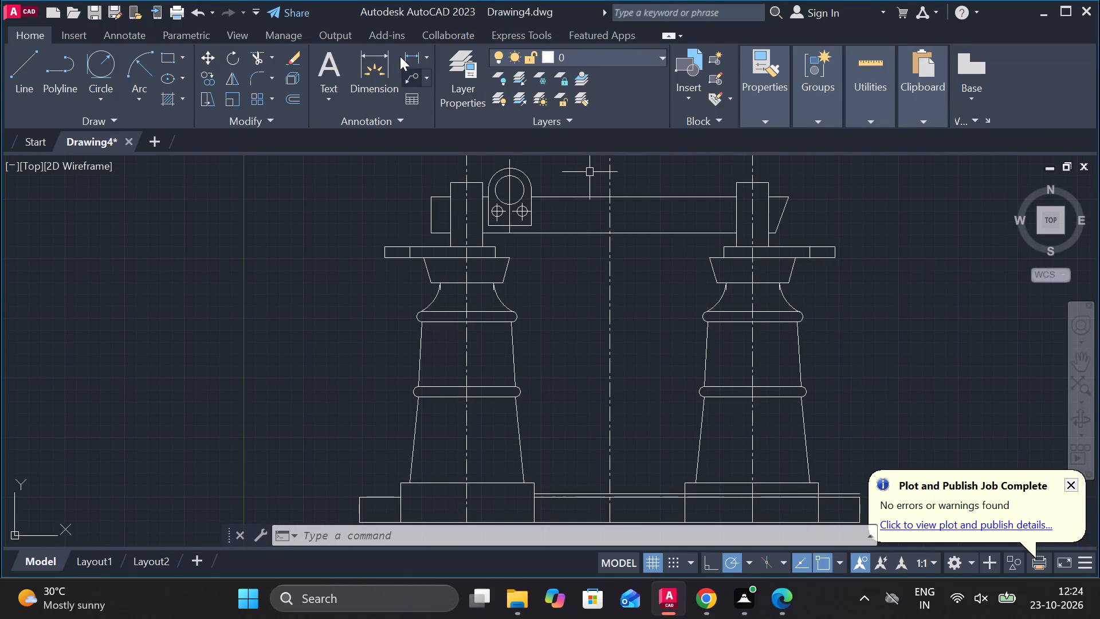
click(419, 56)
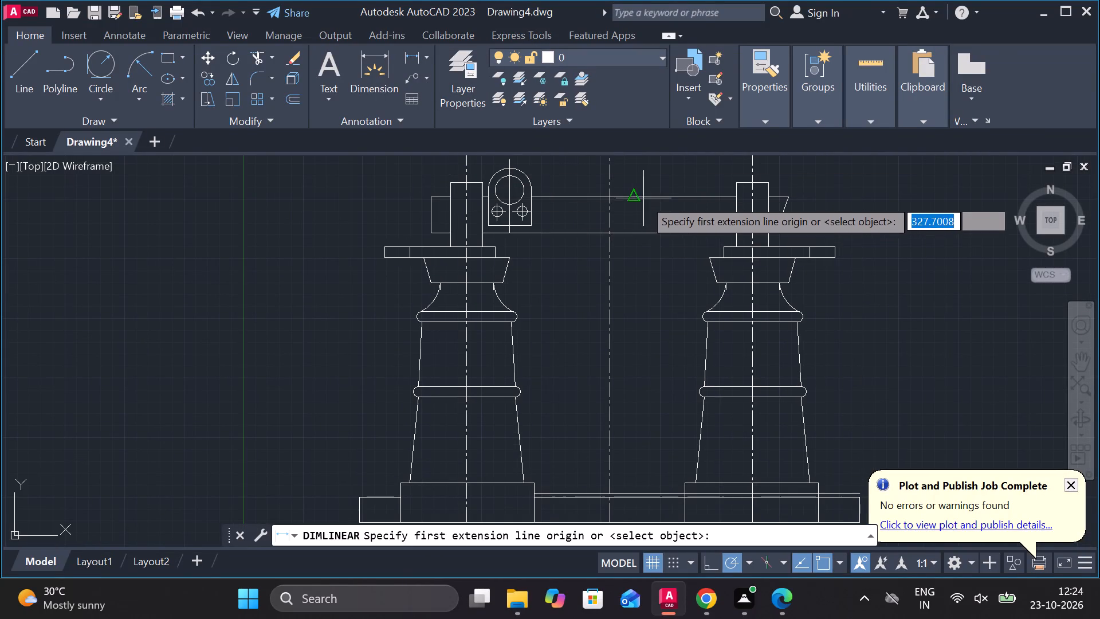
click(643, 198)
click(635, 238)
scroll(638, 217, up, 1)
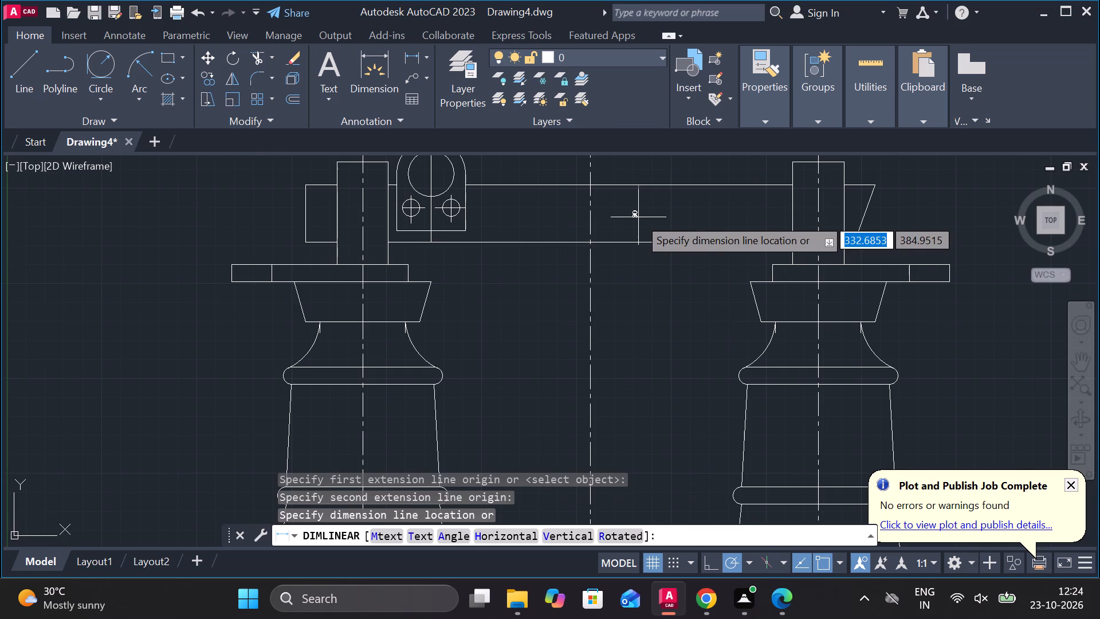
click(638, 217)
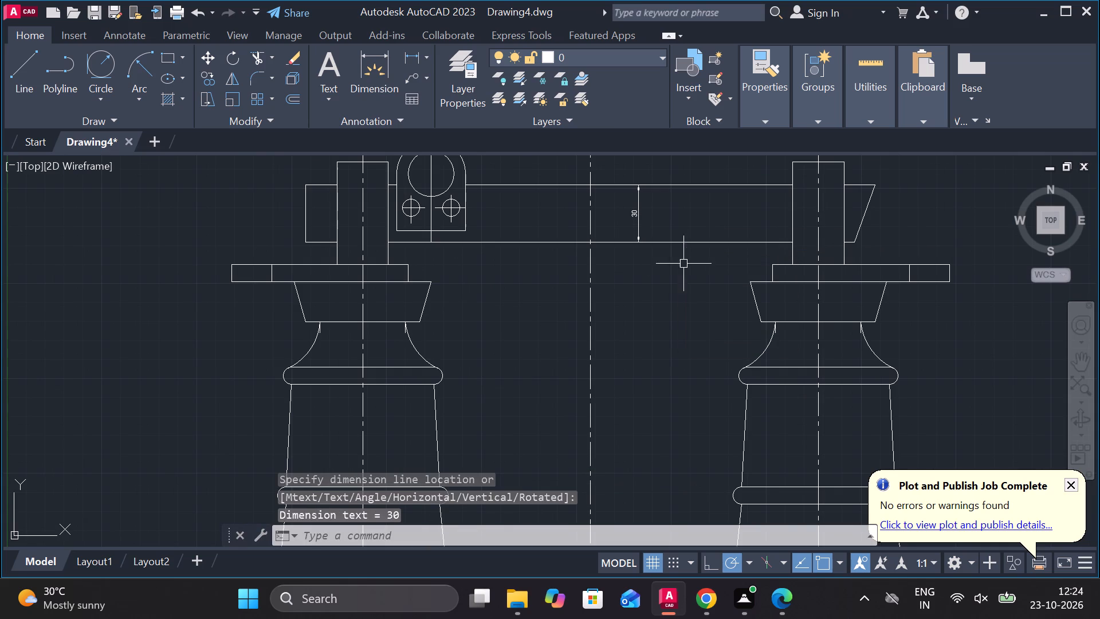
Modify the ISO-25 dimension style with arrow size 4, text height 5 and ISO standard text alignment.
text(D)
key(space)
click(749, 250)
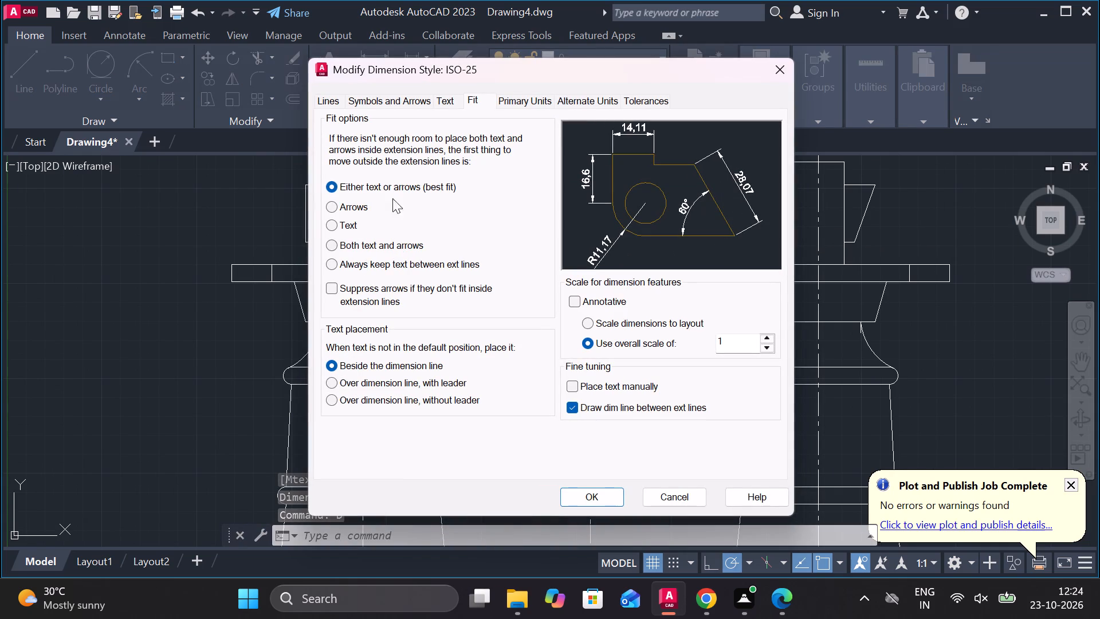
click(366, 101)
drag(363, 270, 298, 275)
key(4)
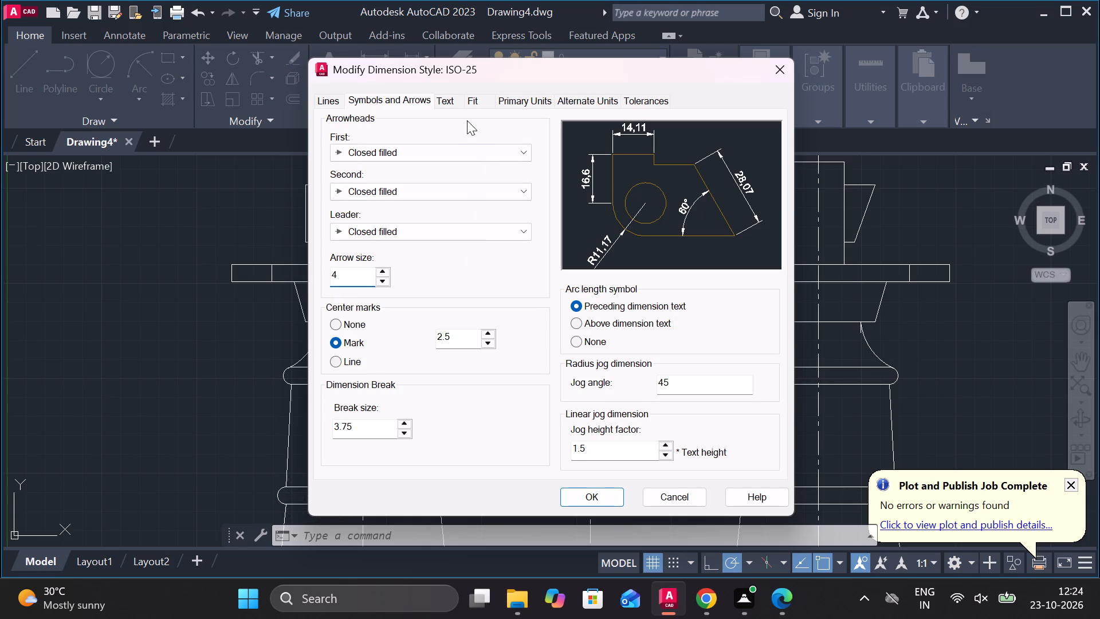
click(449, 99)
drag(503, 223, 462, 224)
key(5)
click(575, 418)
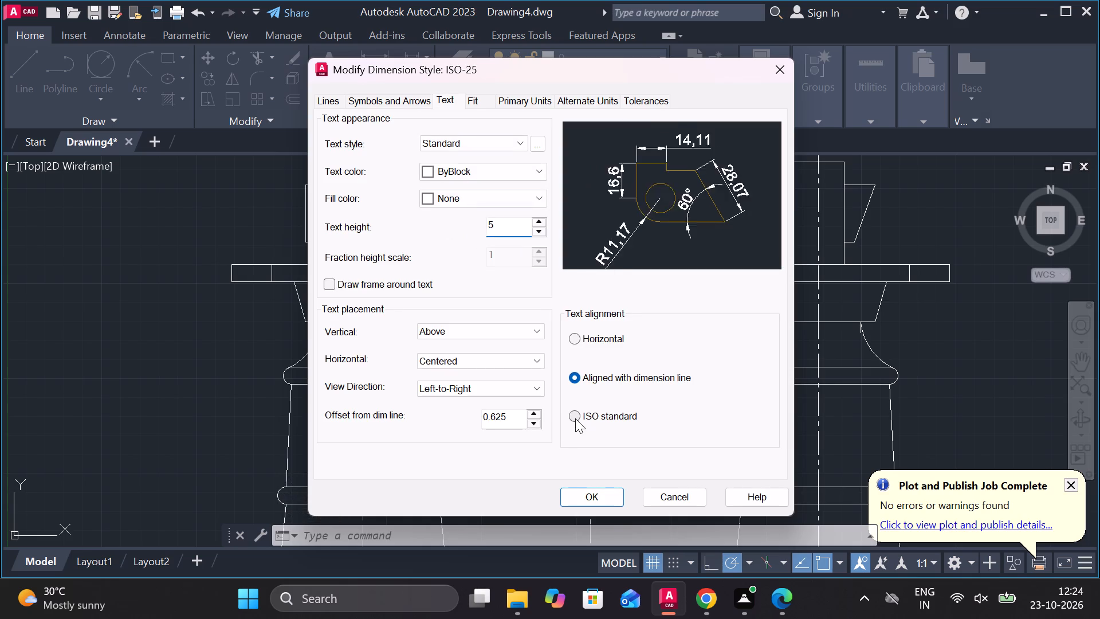
click(578, 379)
click(576, 420)
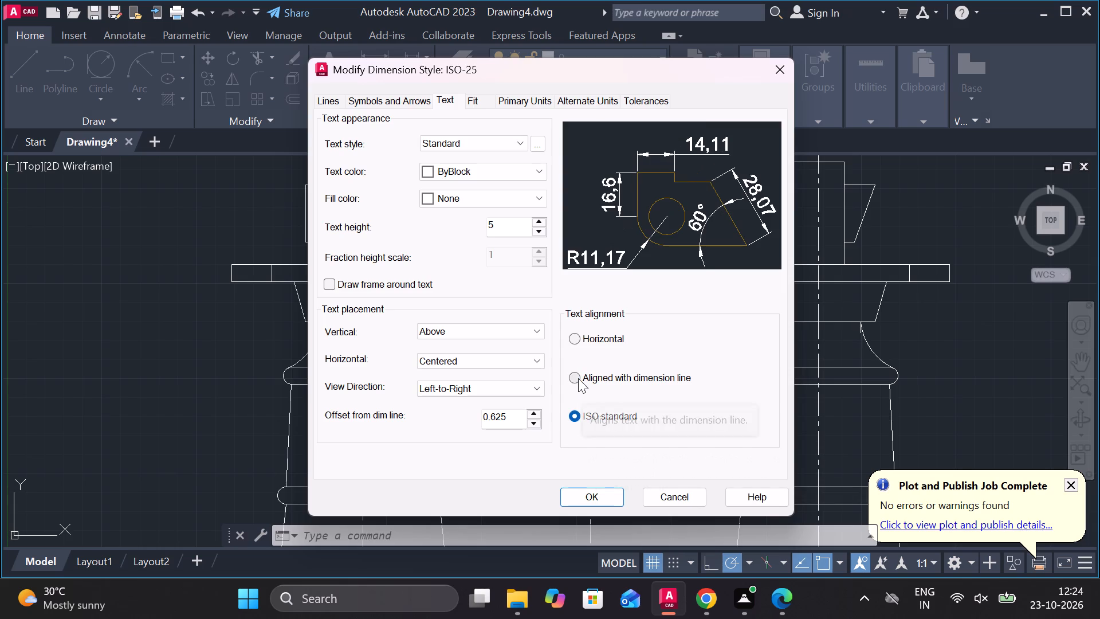
click(578, 378)
click(573, 413)
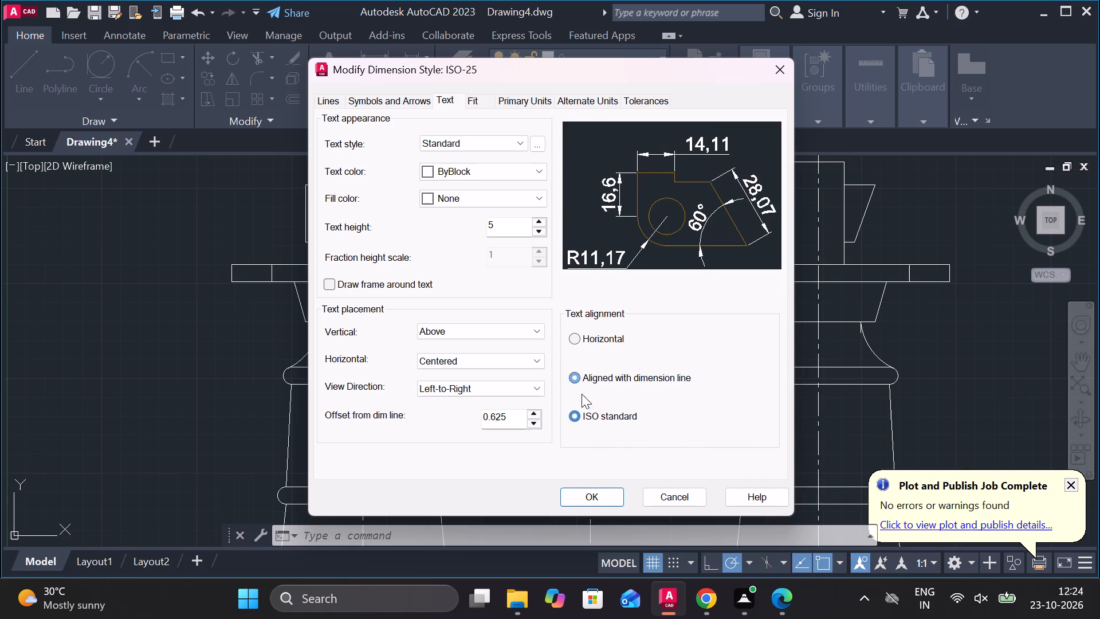
Set the ISO-25 style's linear dimension precision to 0 and make the style current.
click(501, 99)
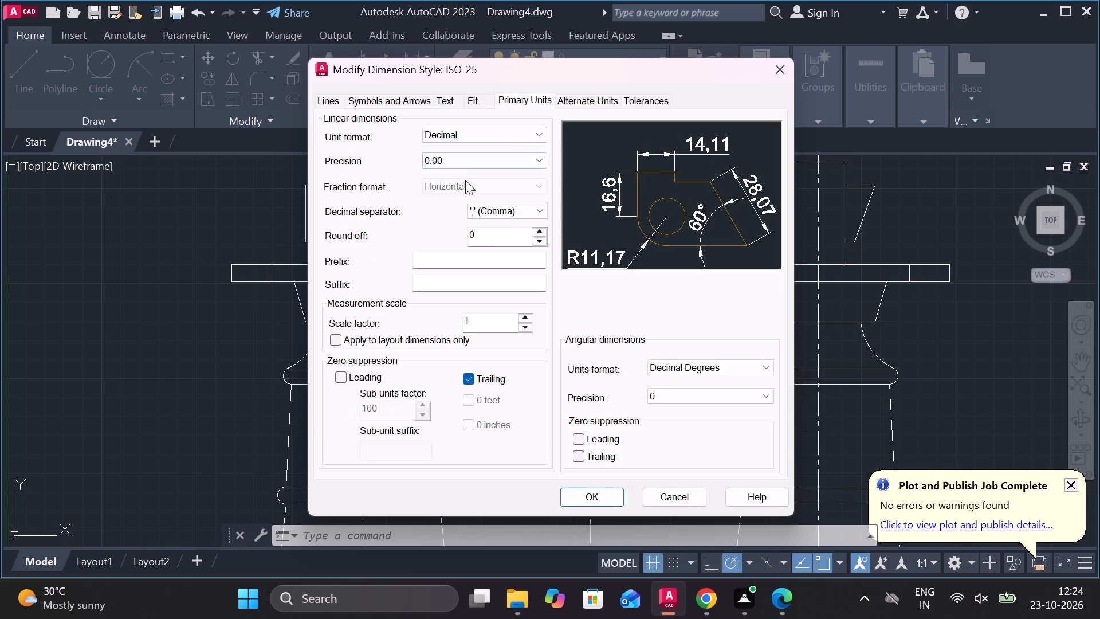
click(465, 162)
click(432, 169)
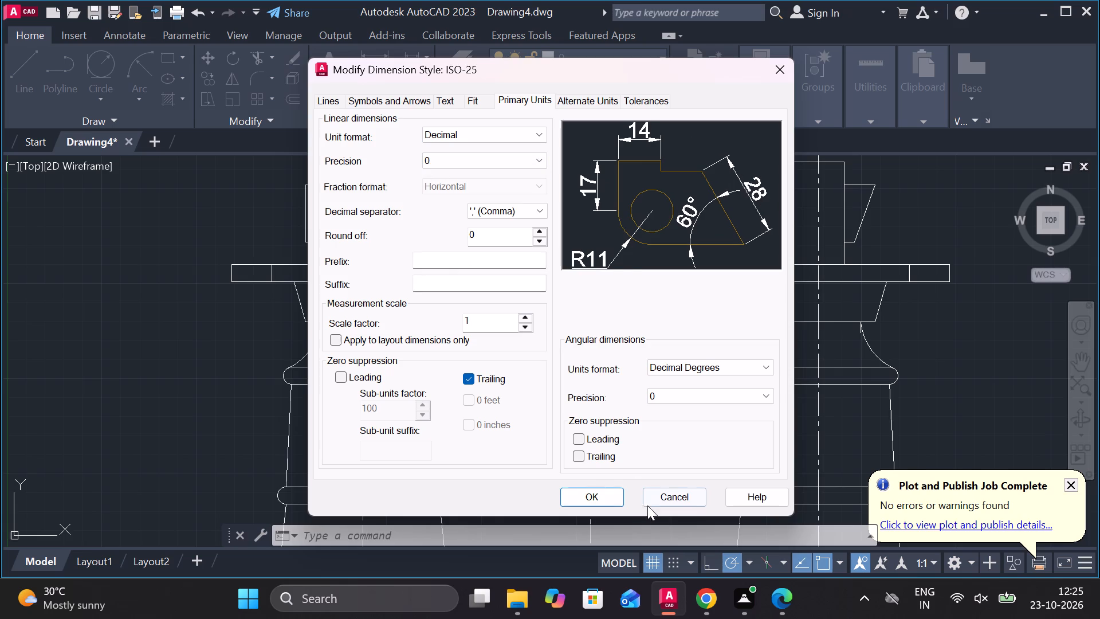
click(608, 498)
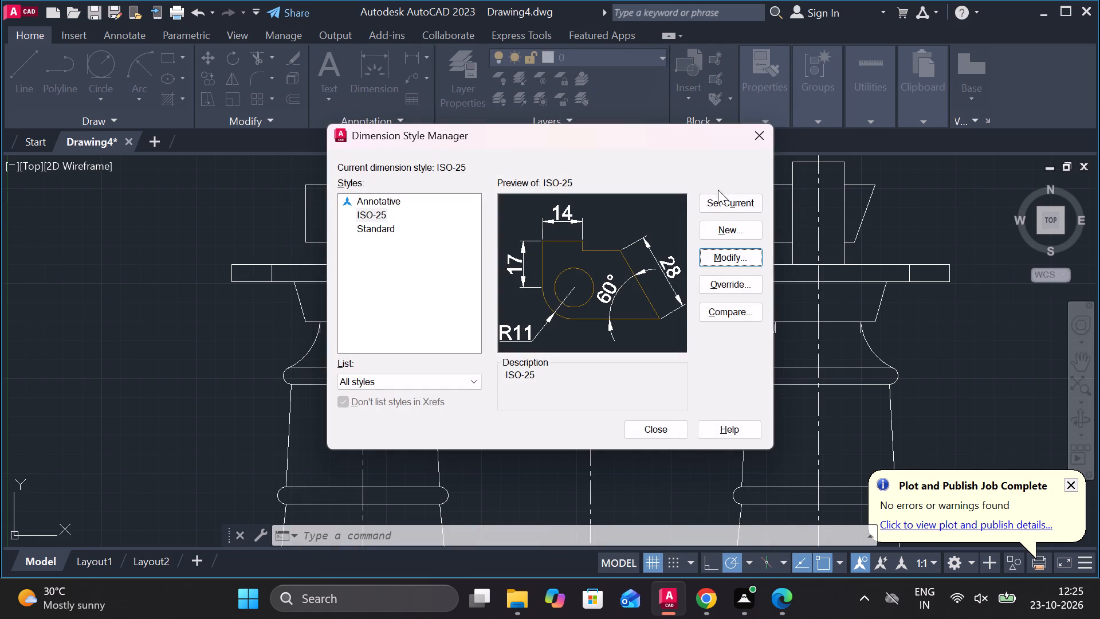
click(720, 197)
click(666, 426)
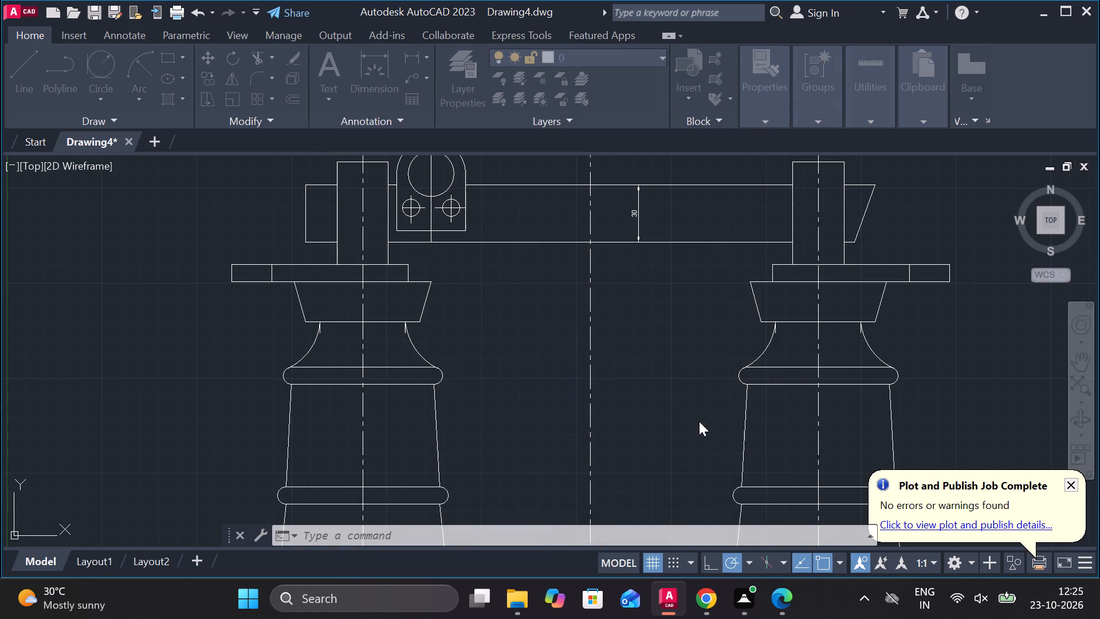
Set the ISO-25 dimension style's text height to 7 and arrow size to 5, and make it current.
middle_drag(655, 381, 586, 326)
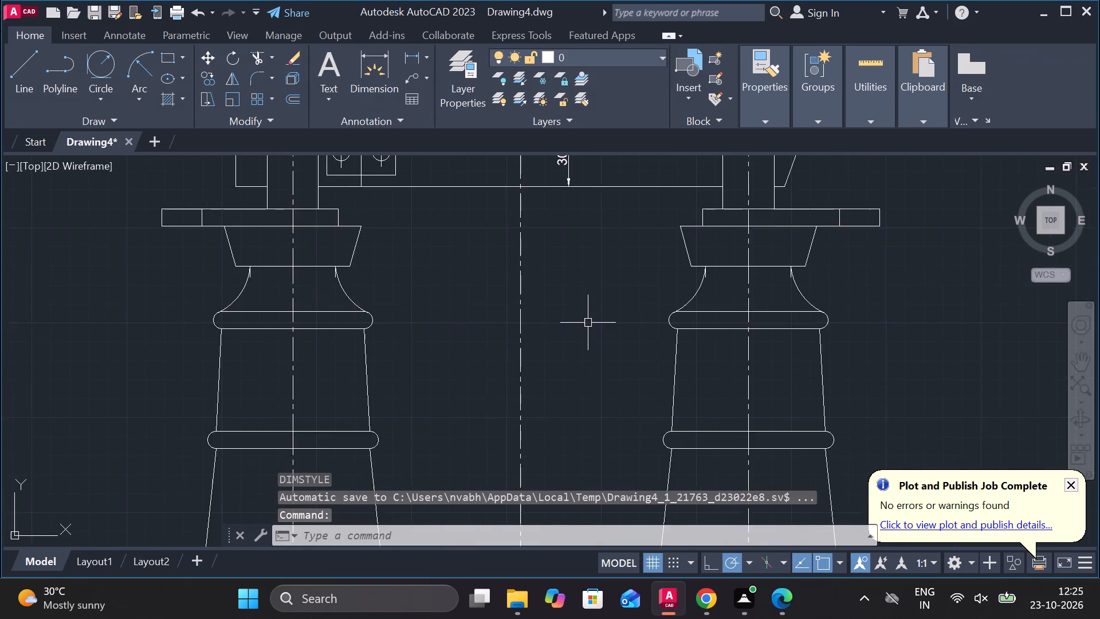
scroll(590, 322, down, 1)
middle_drag(590, 322, 569, 318)
text(D)
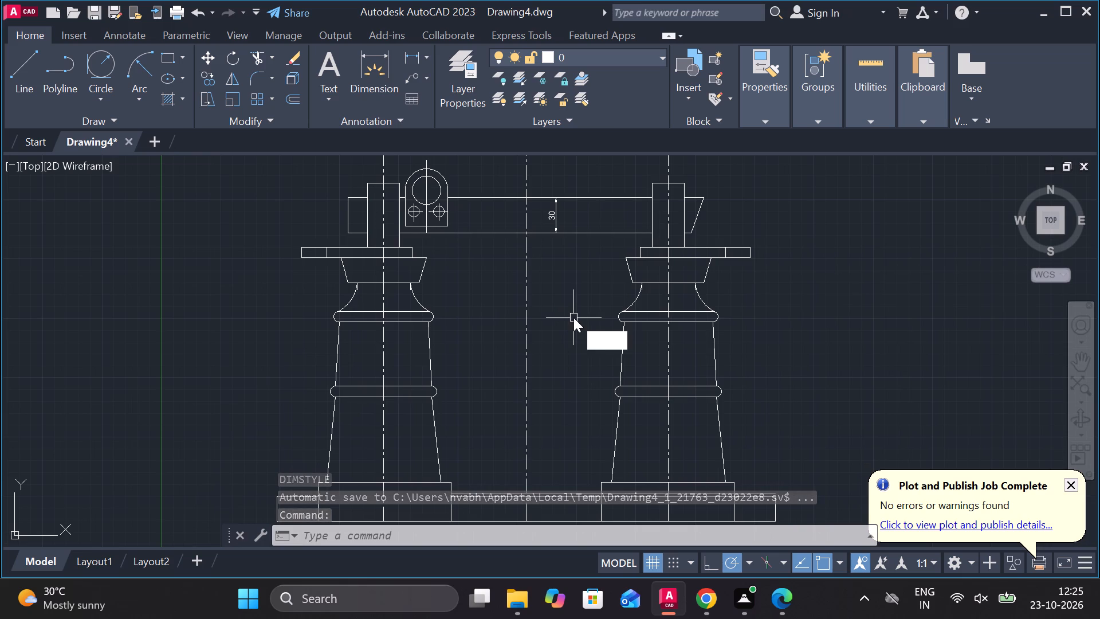
key(space)
click(717, 253)
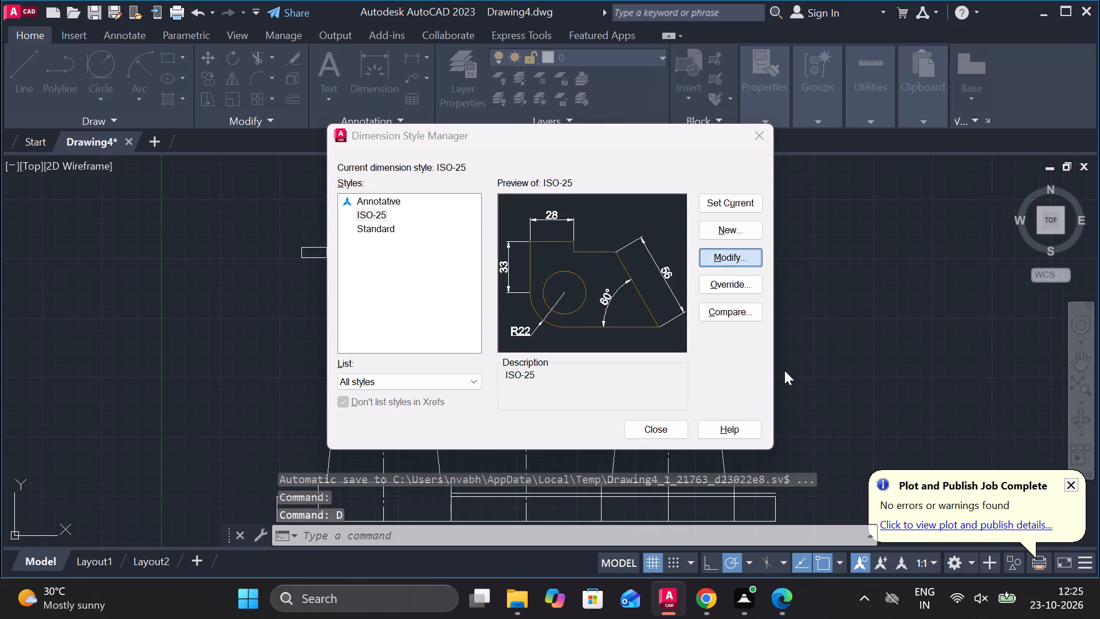
click(442, 104)
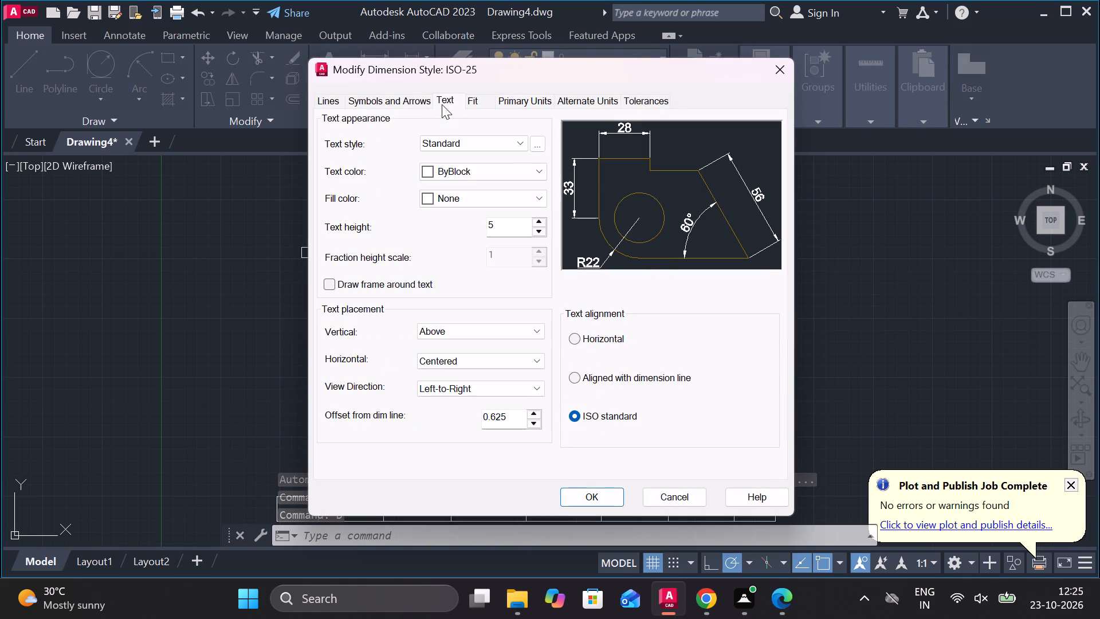
drag(495, 225, 452, 226)
key(7)
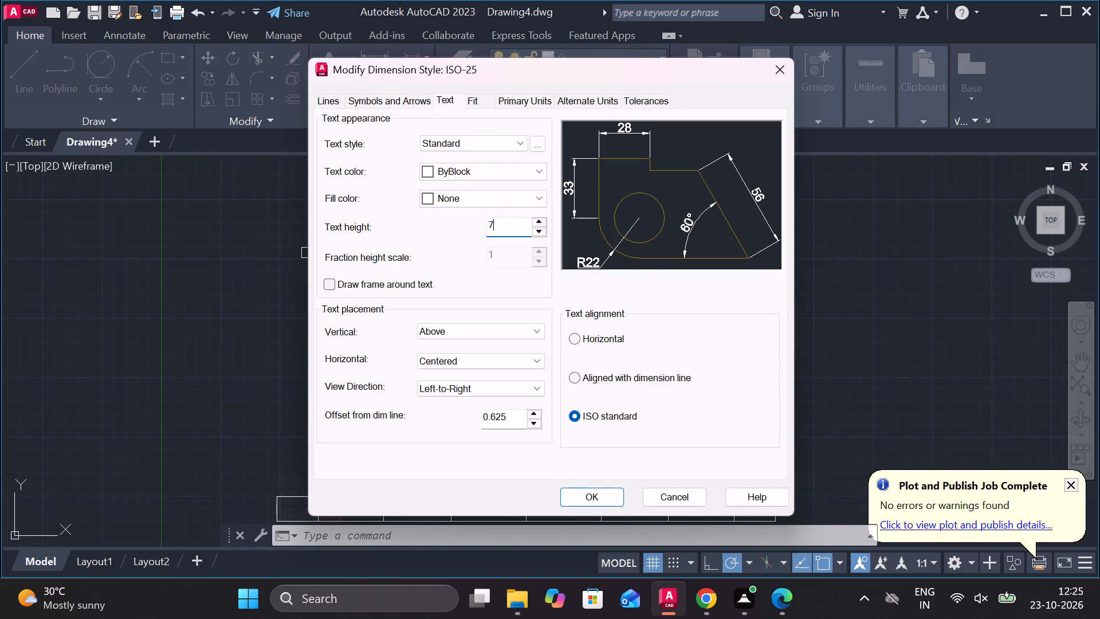
click(400, 106)
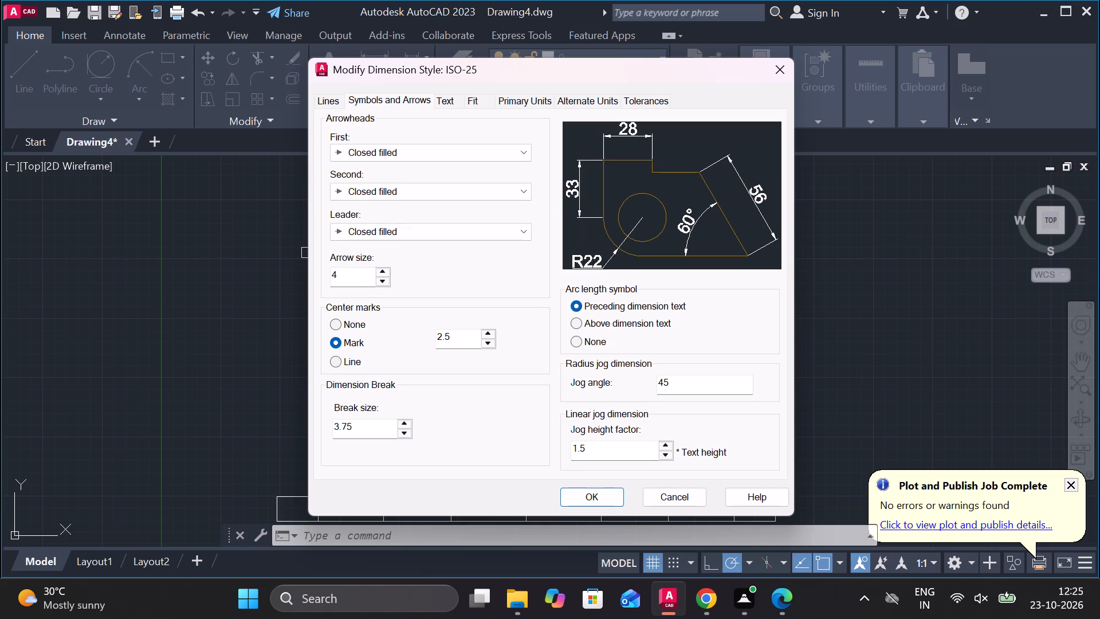
drag(344, 279, 285, 279)
key(5)
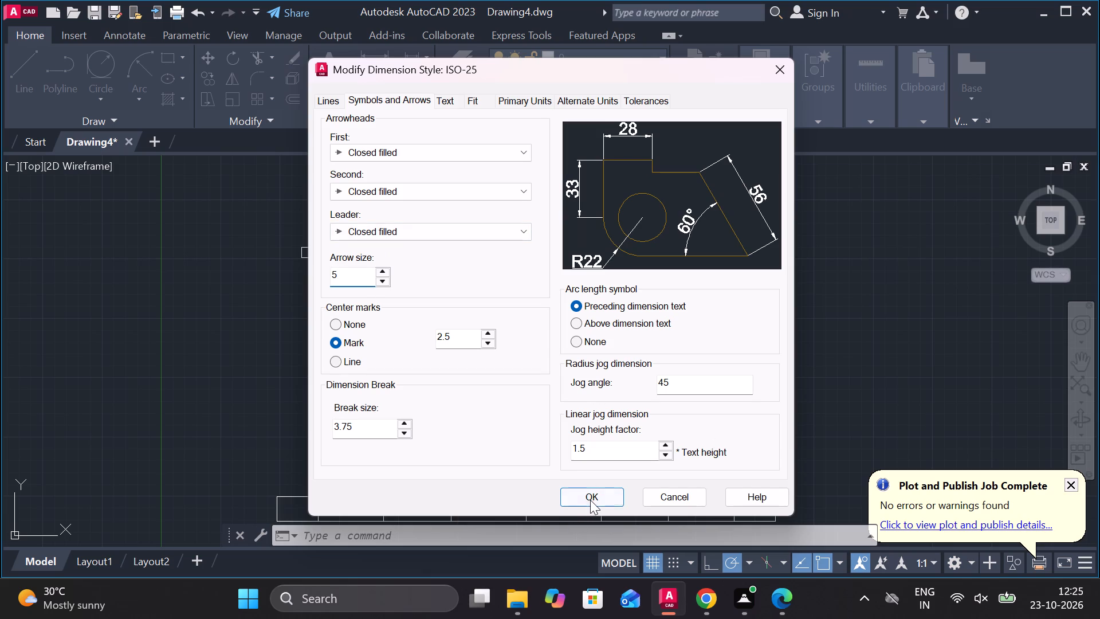
click(592, 499)
click(729, 205)
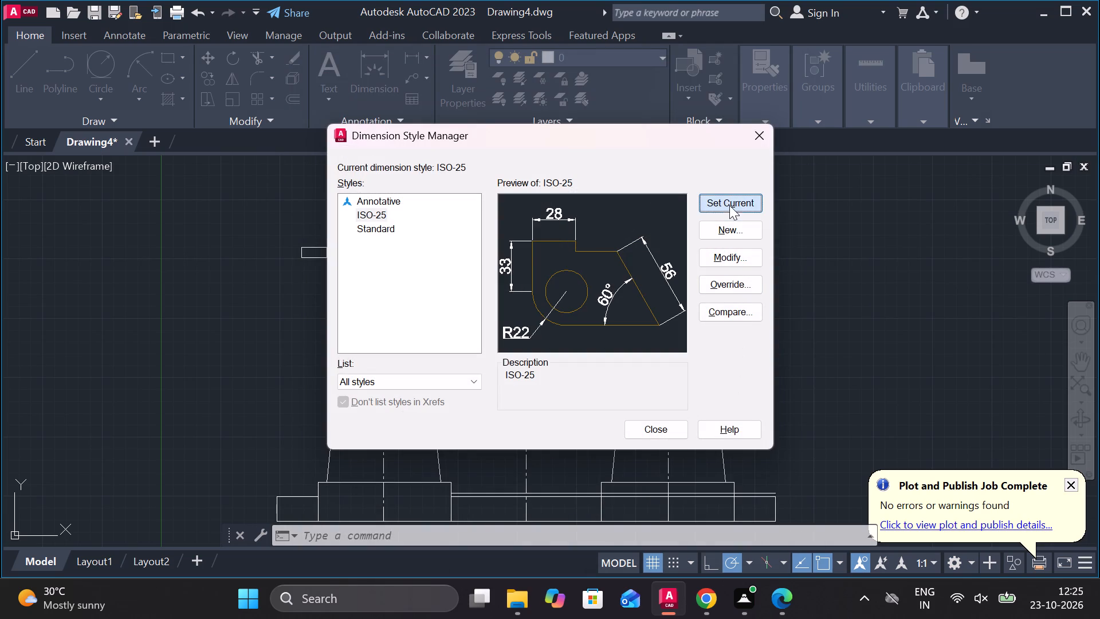
click(656, 428)
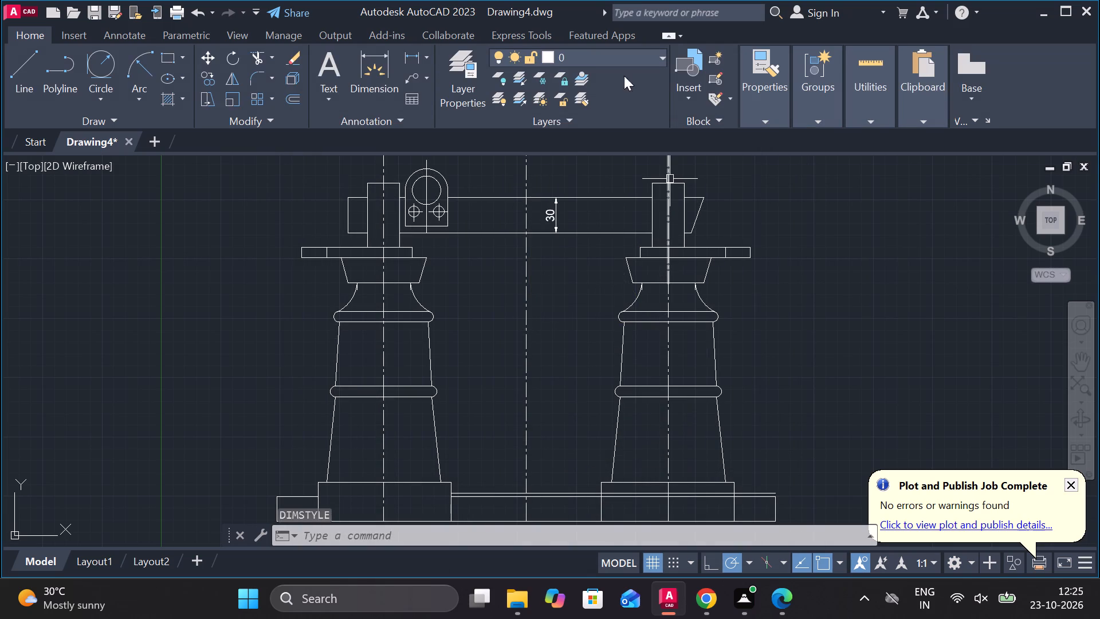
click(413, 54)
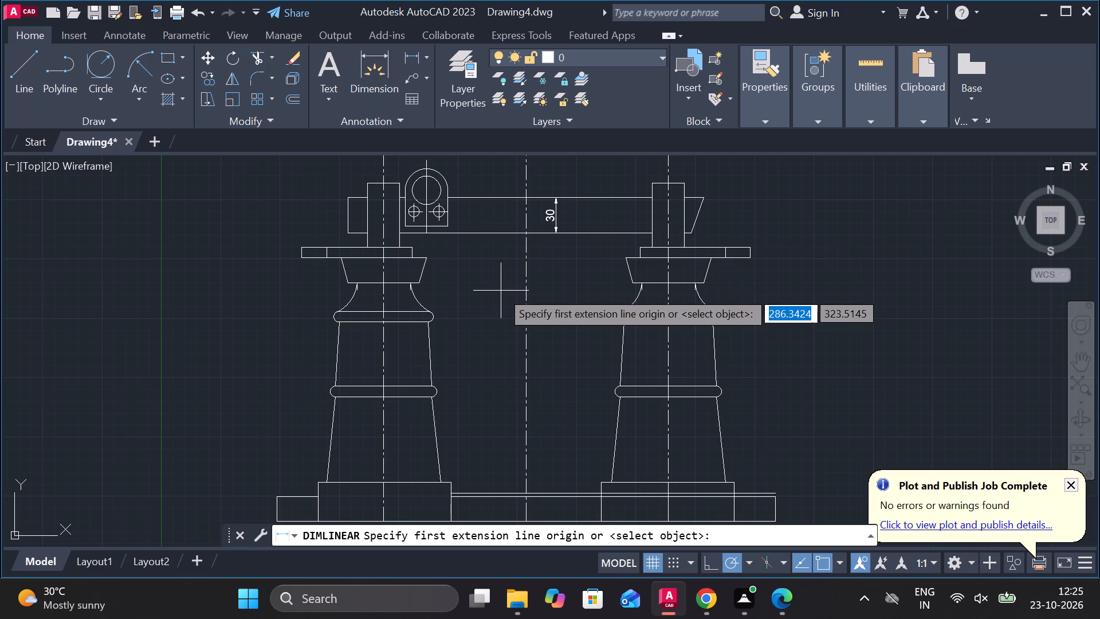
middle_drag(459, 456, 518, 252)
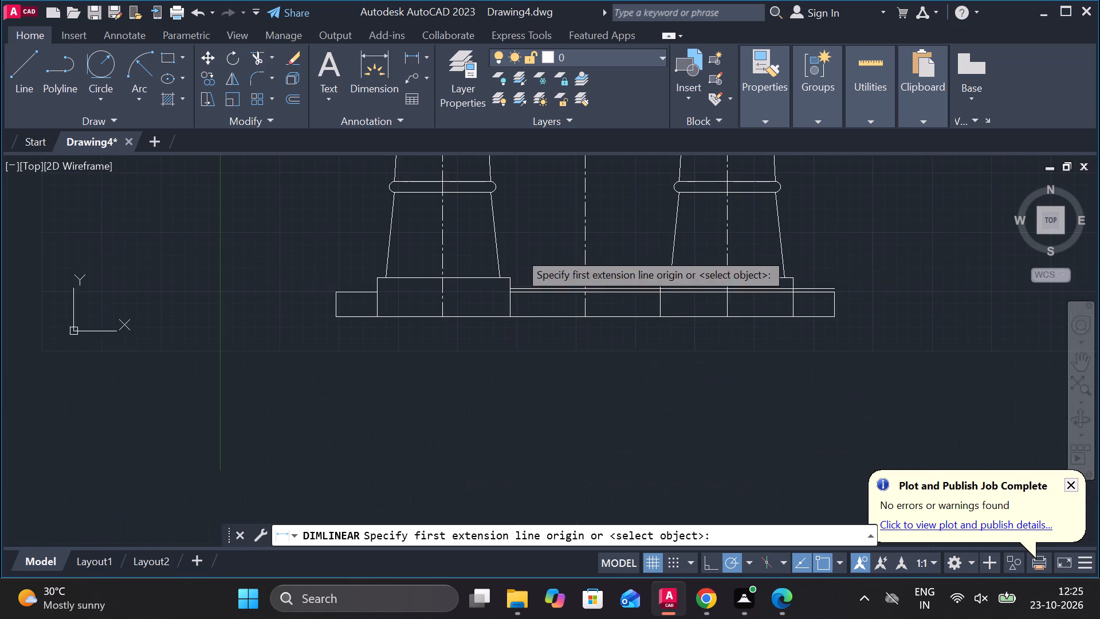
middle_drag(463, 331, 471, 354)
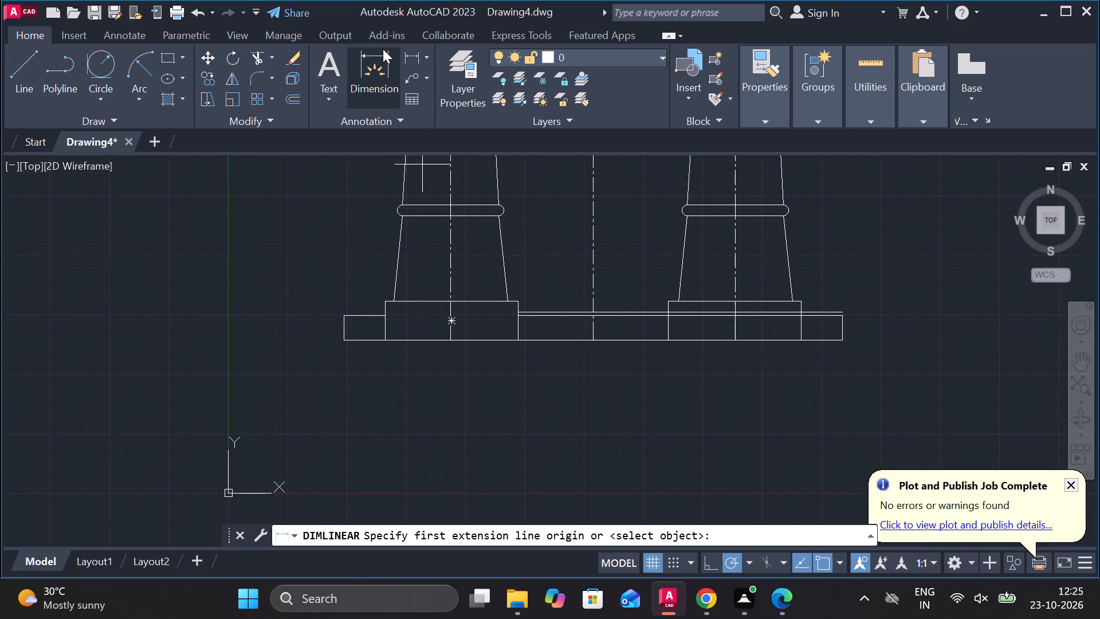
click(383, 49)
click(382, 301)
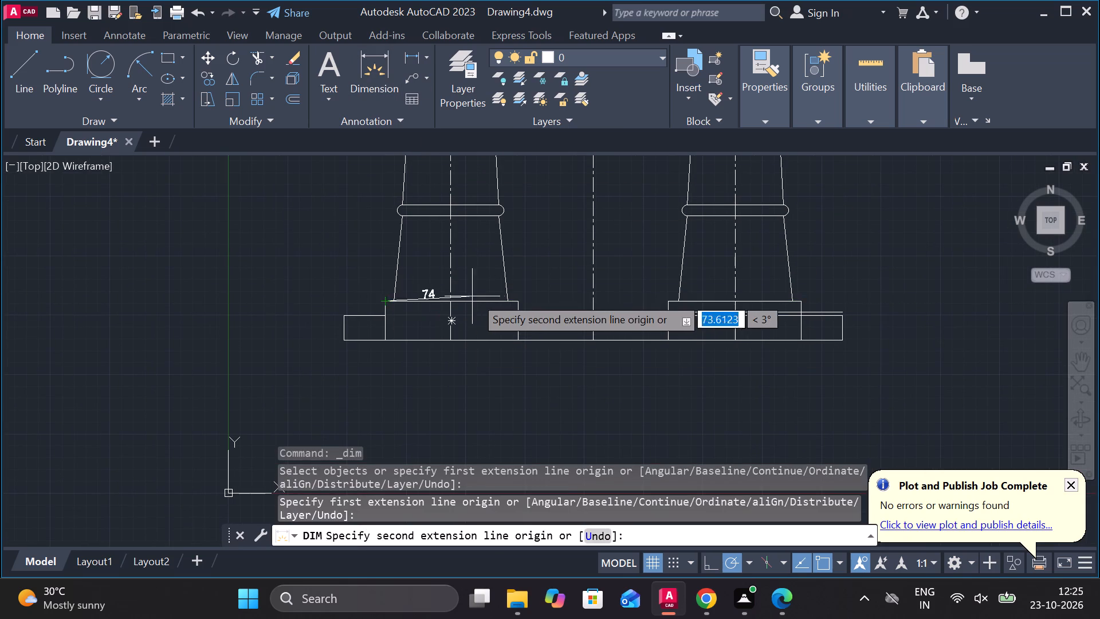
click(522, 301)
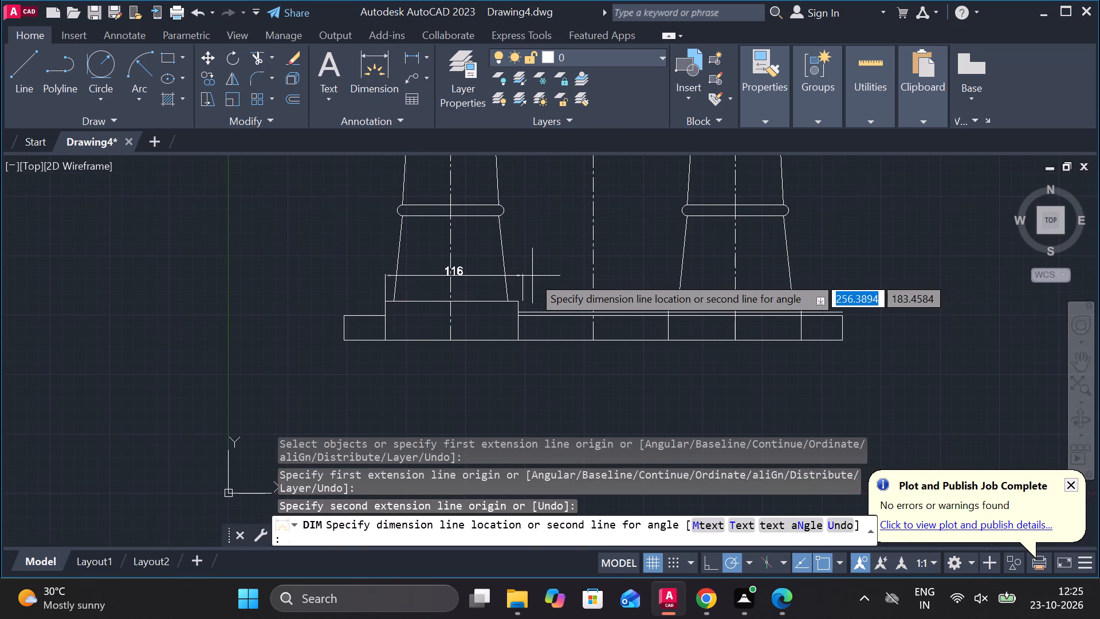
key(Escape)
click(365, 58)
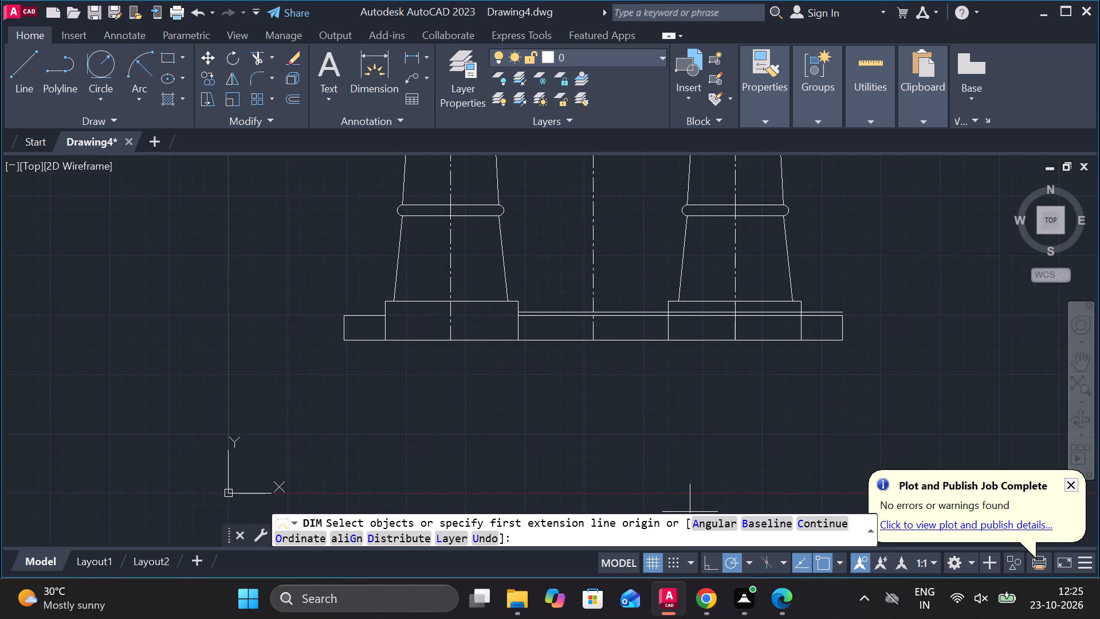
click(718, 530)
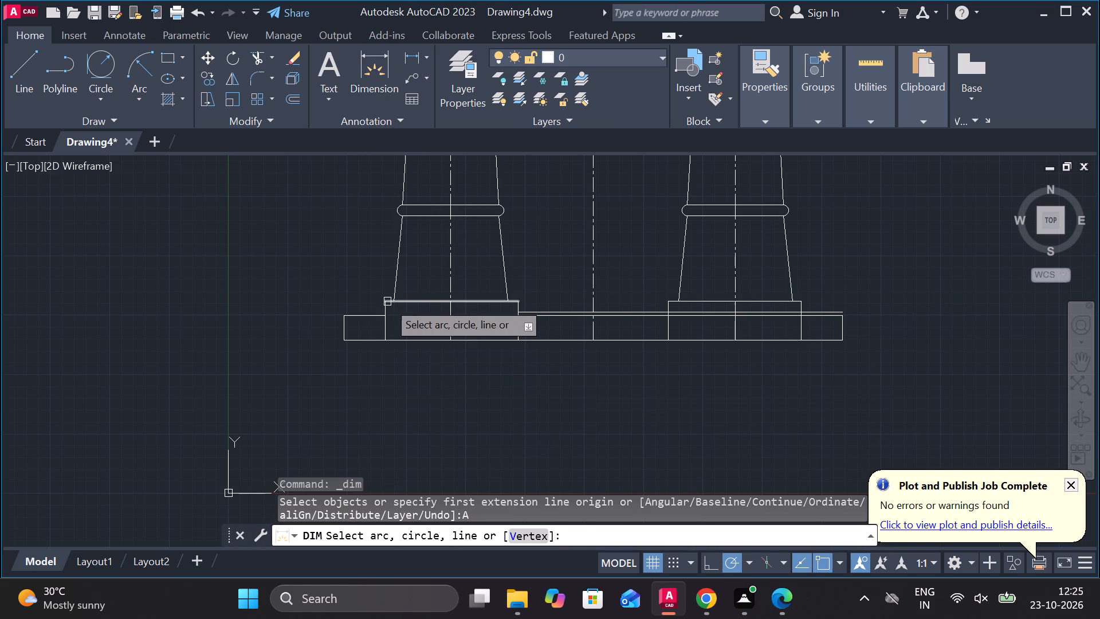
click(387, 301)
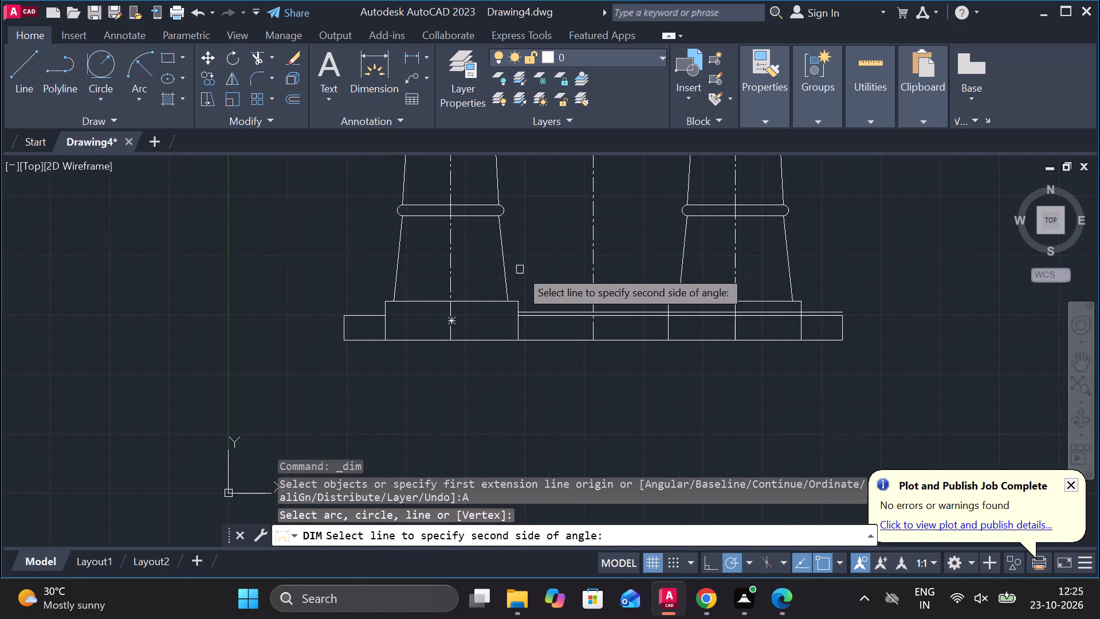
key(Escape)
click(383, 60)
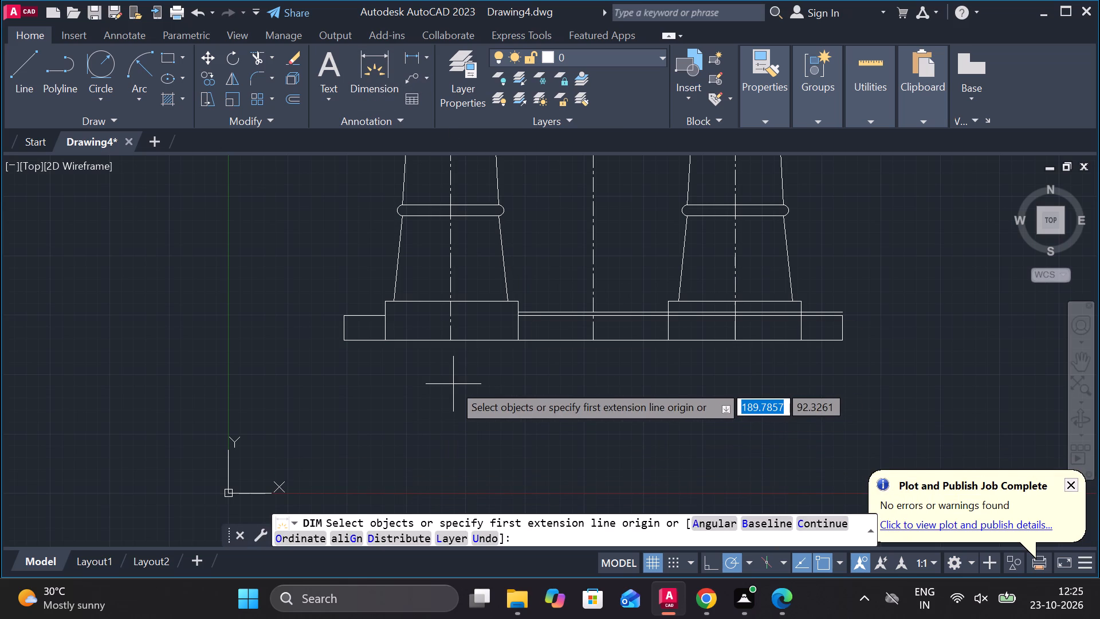
Add a horizontal linear dimension for the bottom width of the left column's lower taper, placed just above the base block.
click(406, 56)
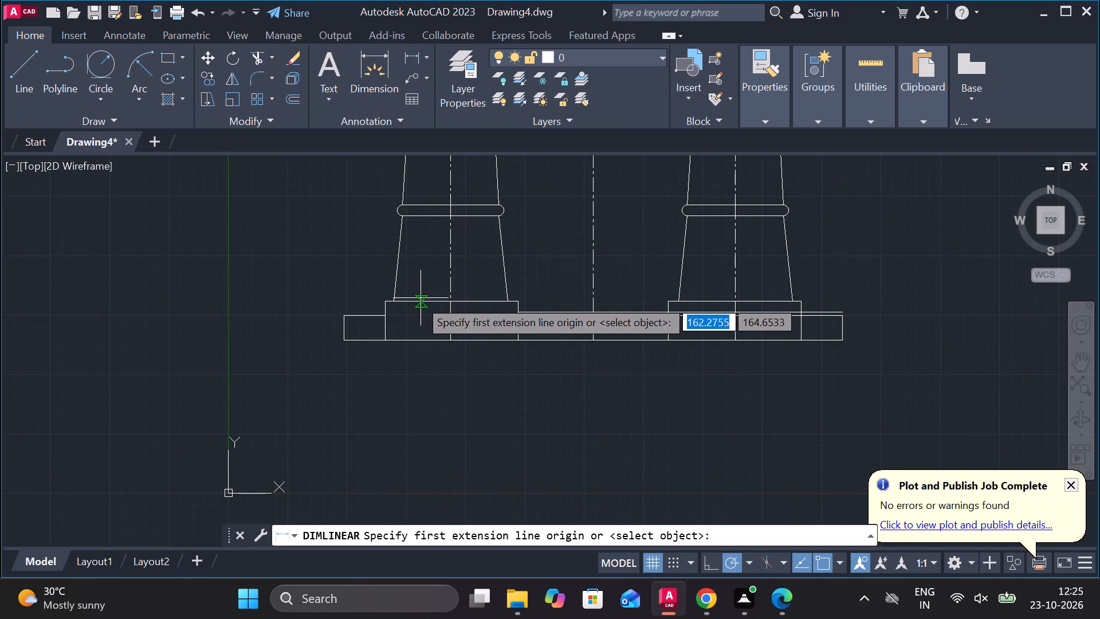
scroll(393, 301, up, 2)
click(399, 298)
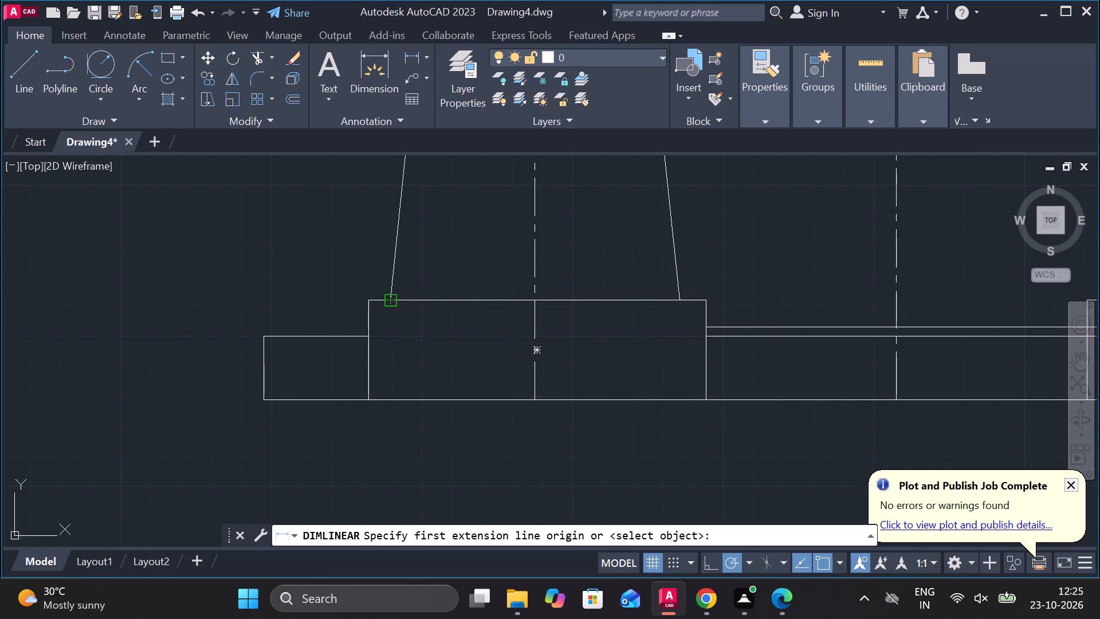
click(675, 298)
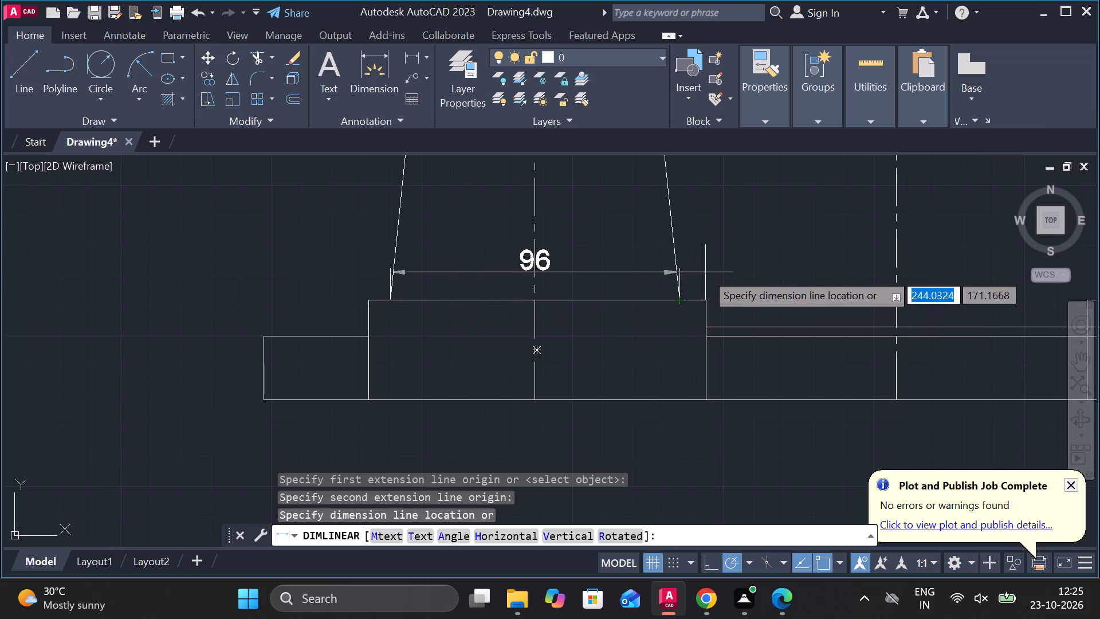
scroll(705, 272, down, 1)
middle_drag(693, 272, 622, 300)
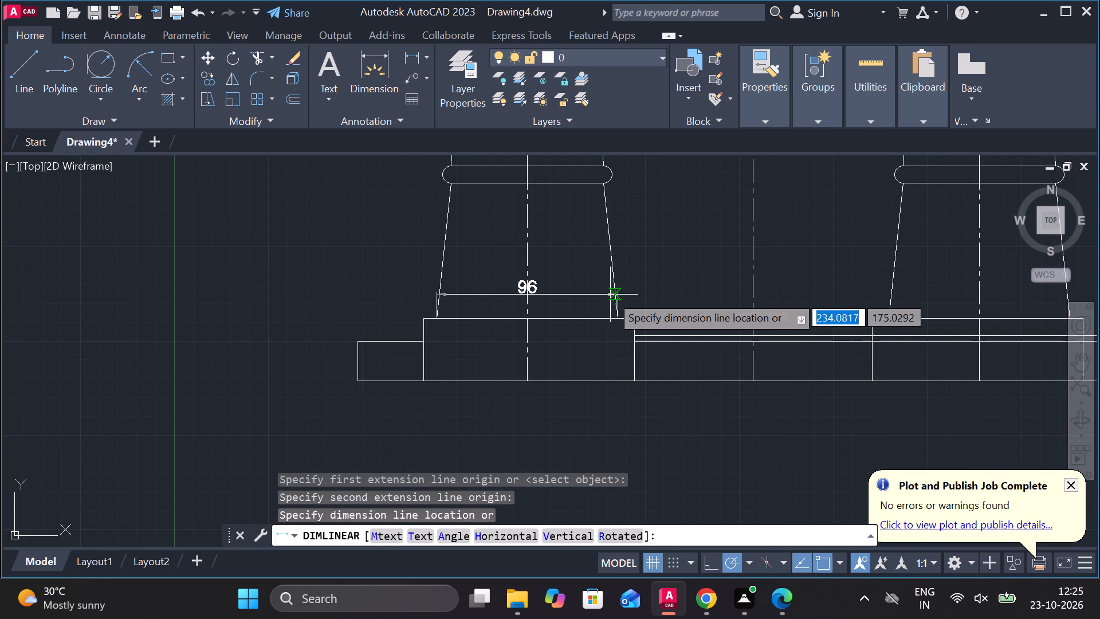
click(631, 270)
key(Escape)
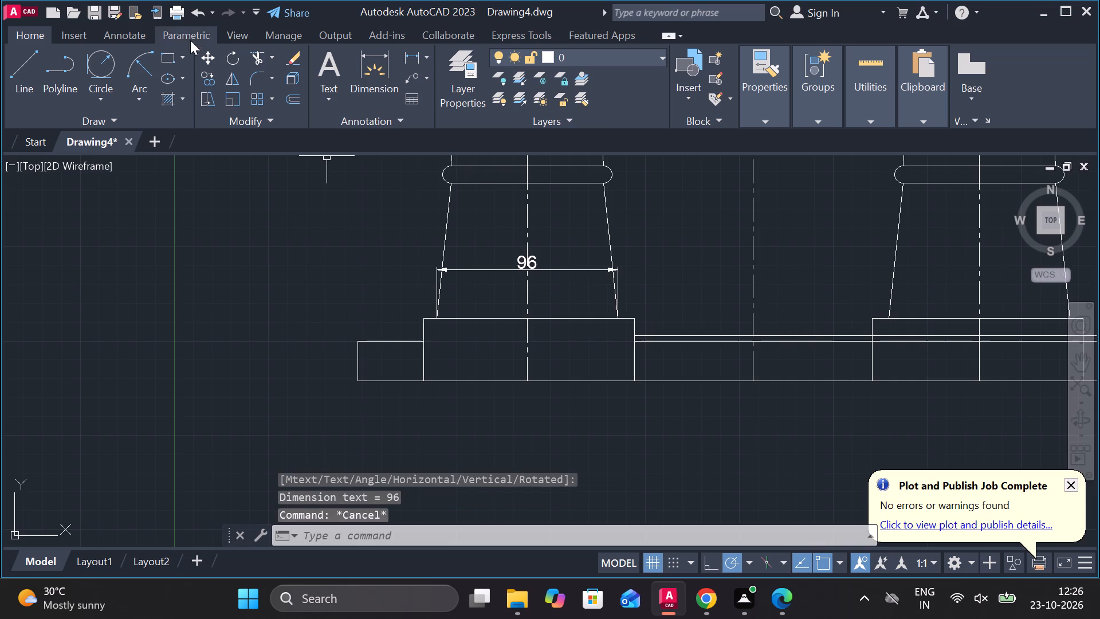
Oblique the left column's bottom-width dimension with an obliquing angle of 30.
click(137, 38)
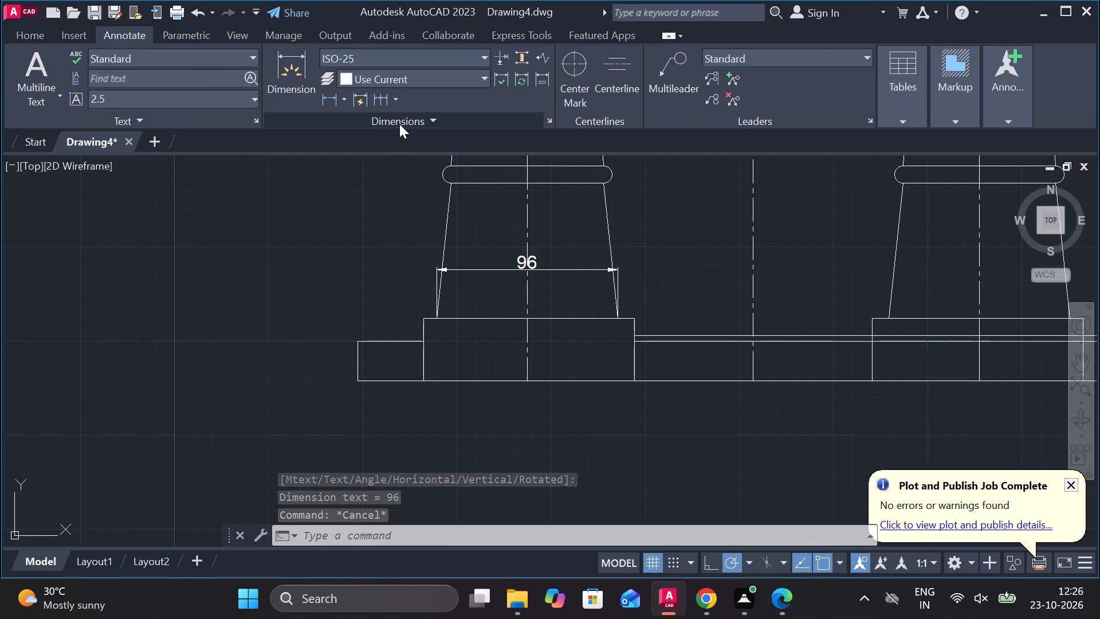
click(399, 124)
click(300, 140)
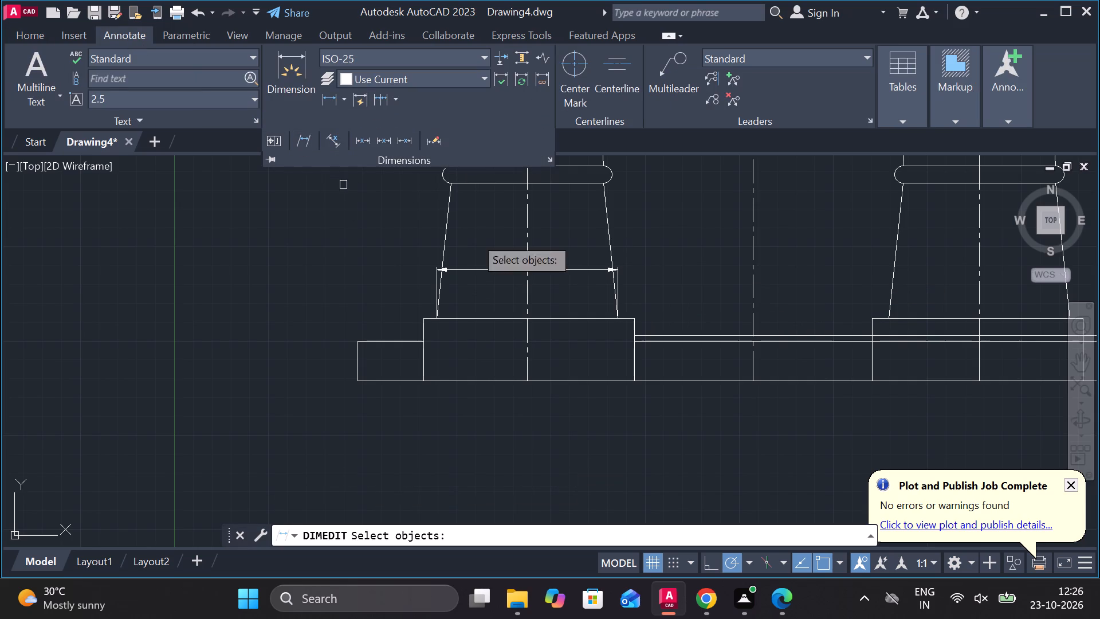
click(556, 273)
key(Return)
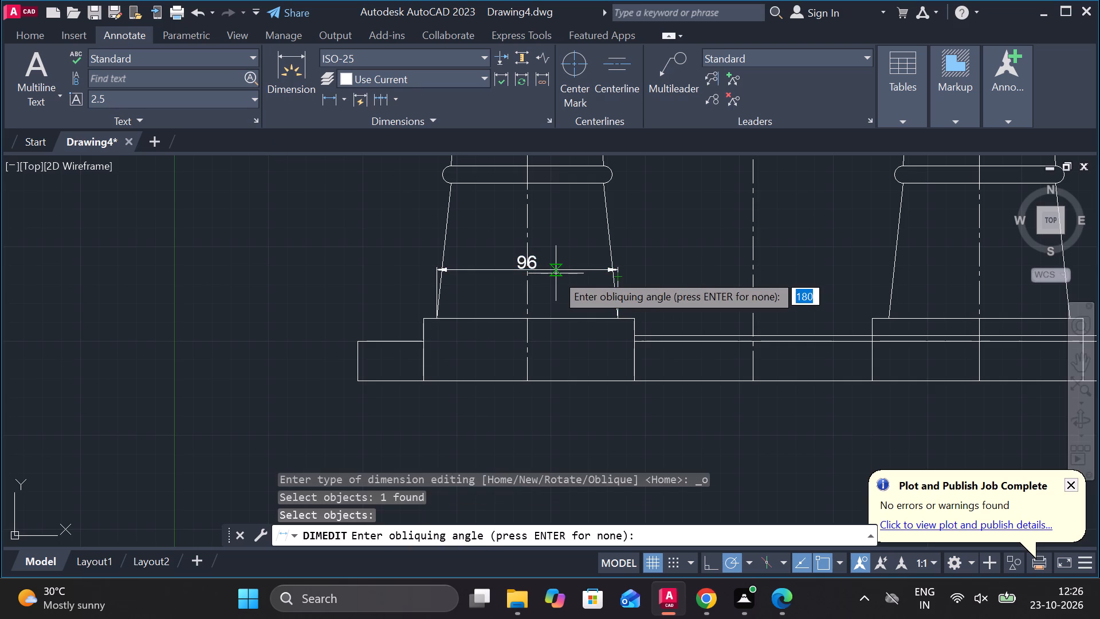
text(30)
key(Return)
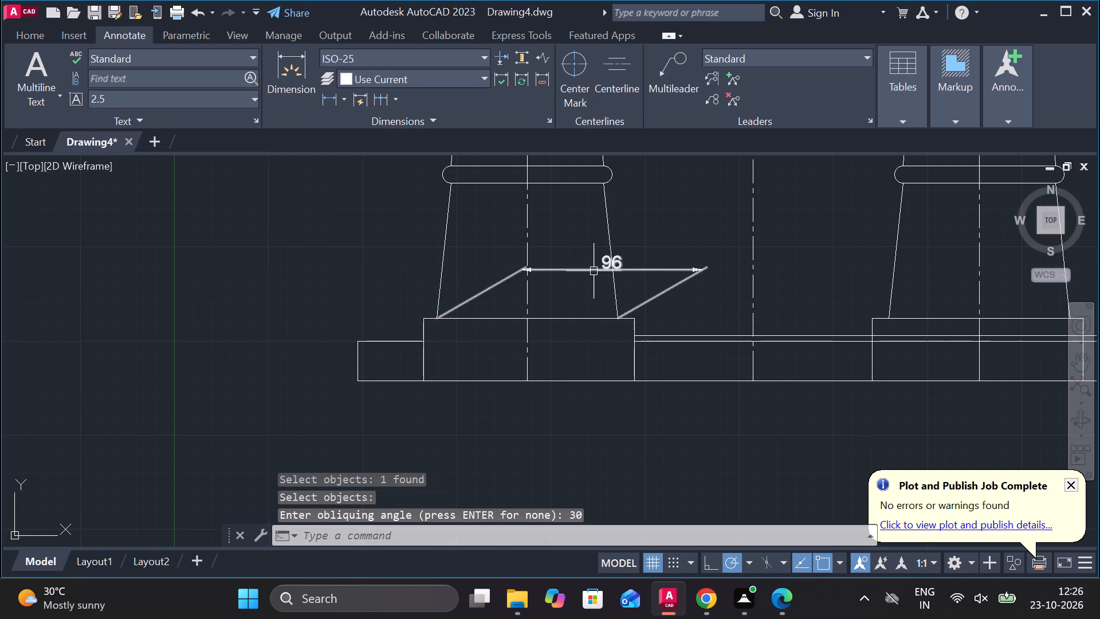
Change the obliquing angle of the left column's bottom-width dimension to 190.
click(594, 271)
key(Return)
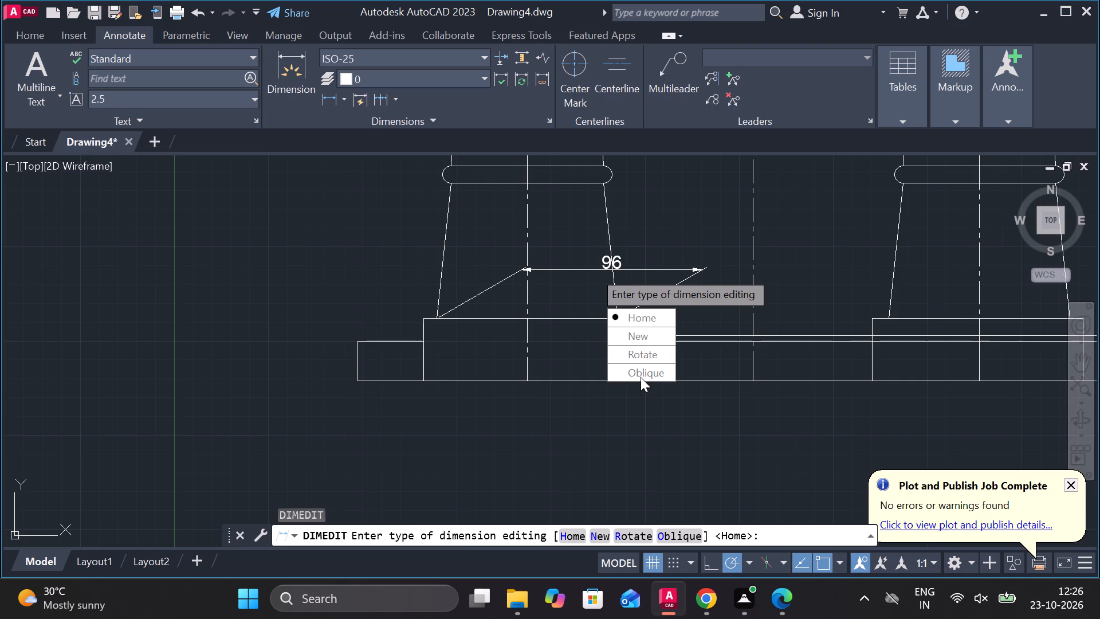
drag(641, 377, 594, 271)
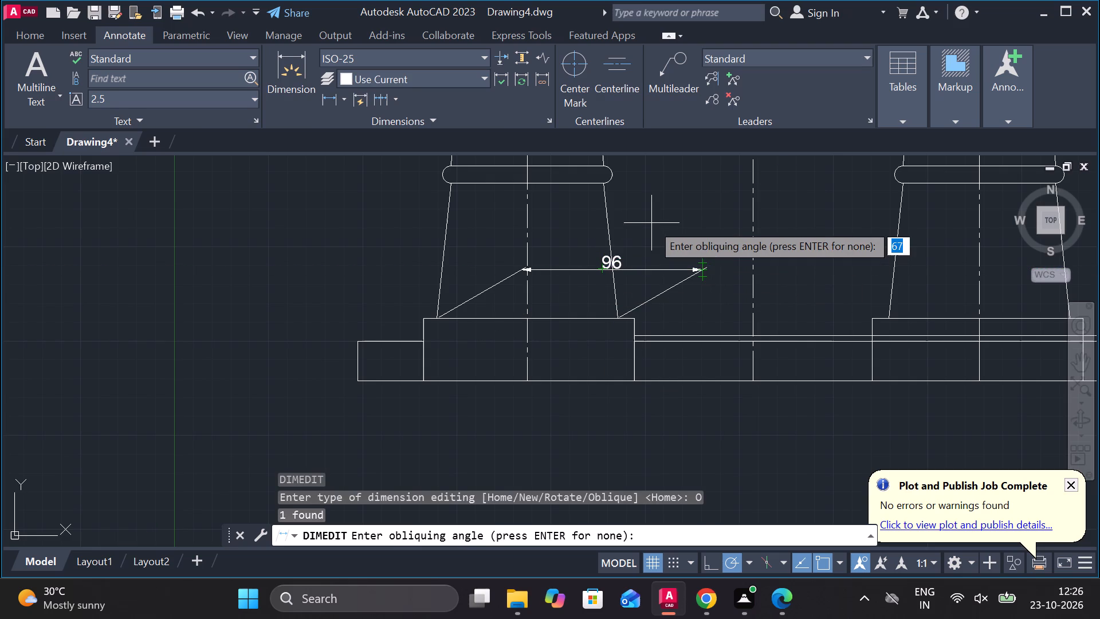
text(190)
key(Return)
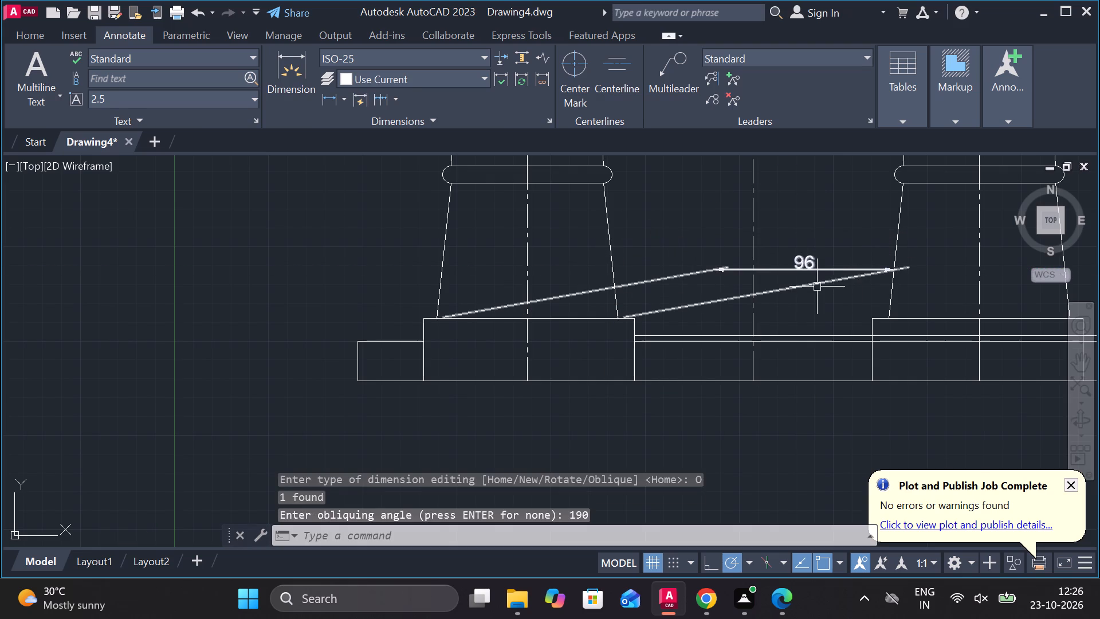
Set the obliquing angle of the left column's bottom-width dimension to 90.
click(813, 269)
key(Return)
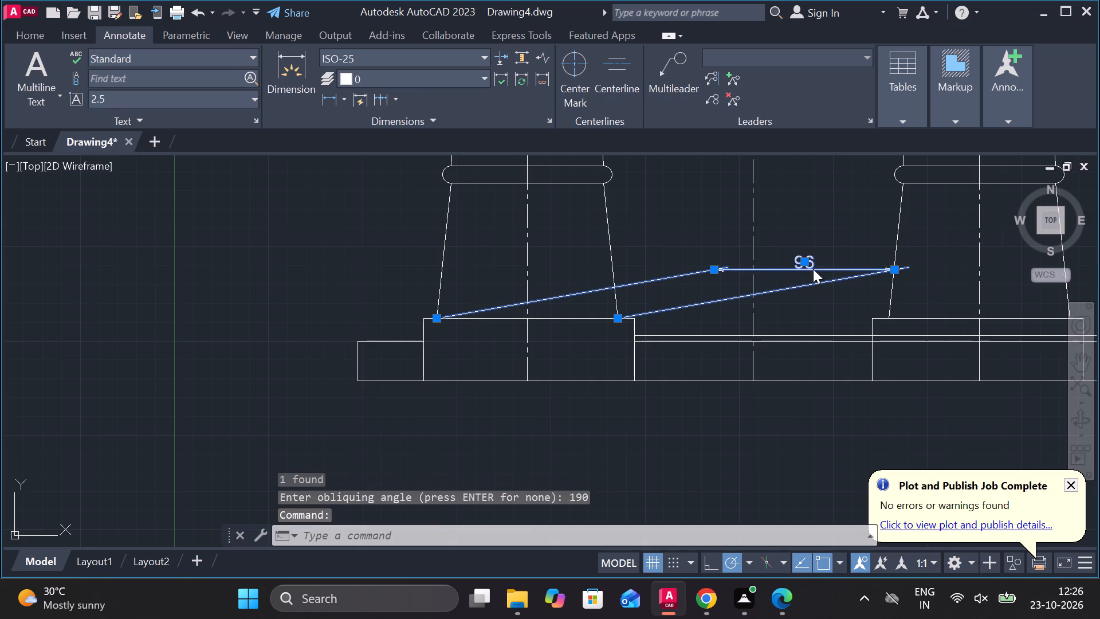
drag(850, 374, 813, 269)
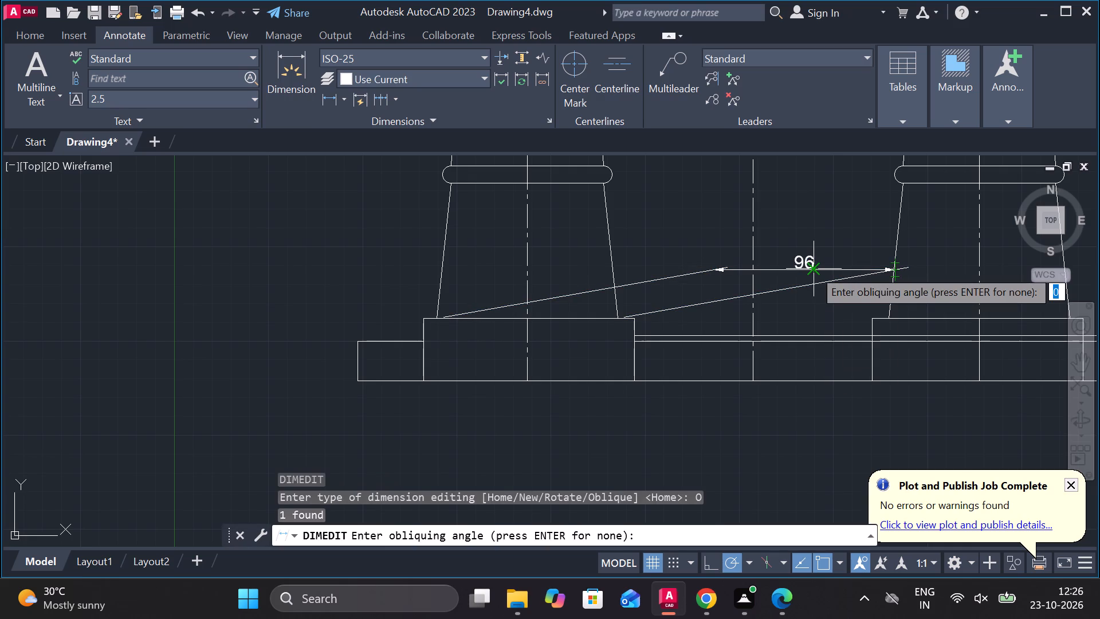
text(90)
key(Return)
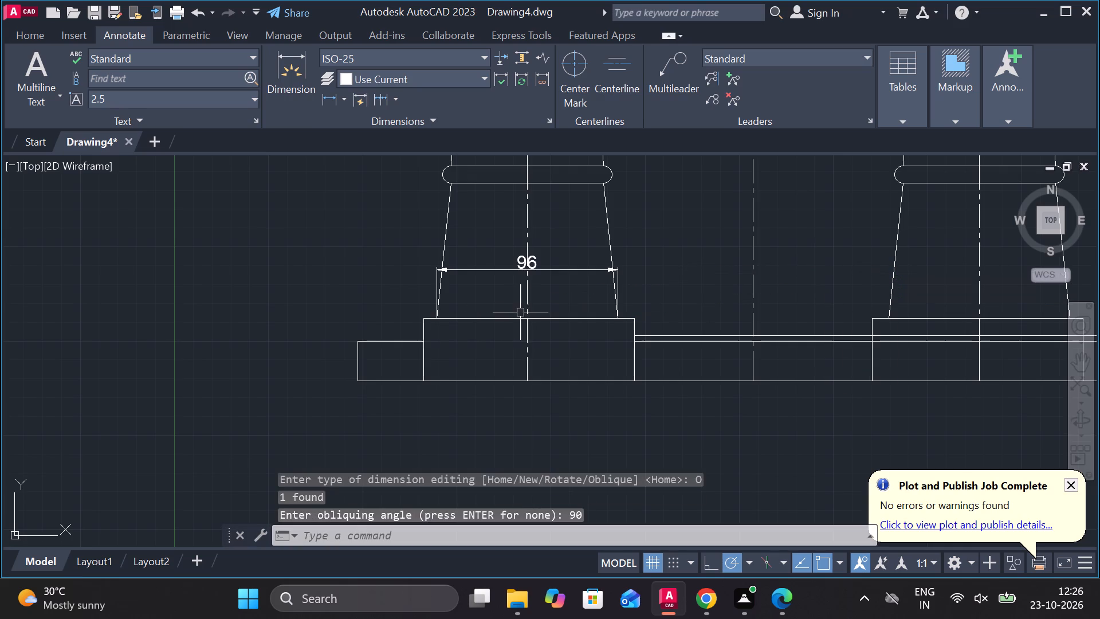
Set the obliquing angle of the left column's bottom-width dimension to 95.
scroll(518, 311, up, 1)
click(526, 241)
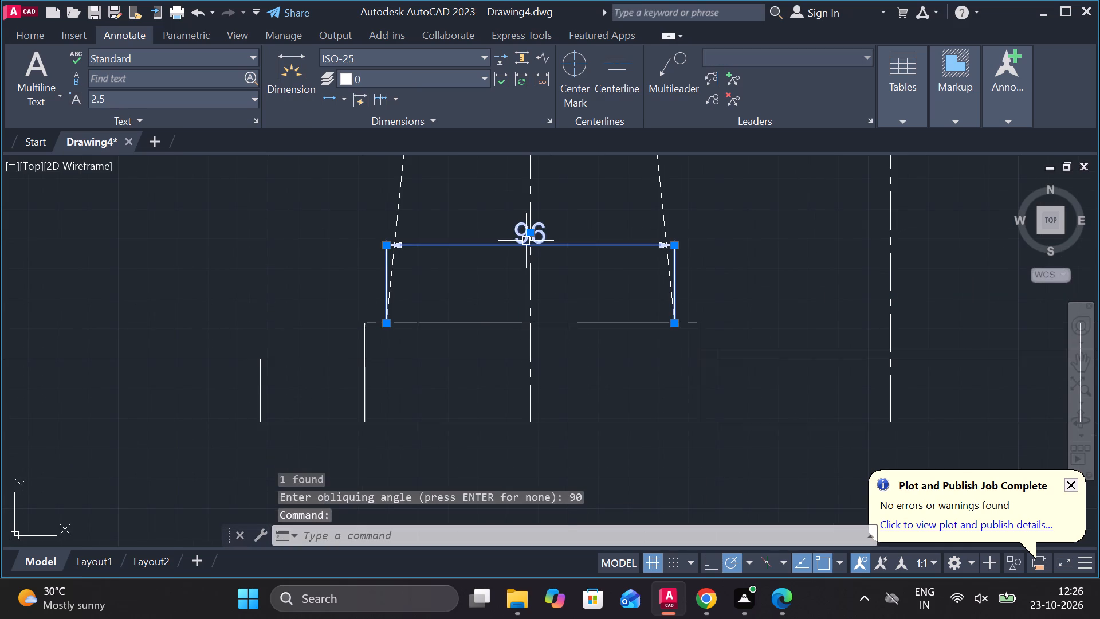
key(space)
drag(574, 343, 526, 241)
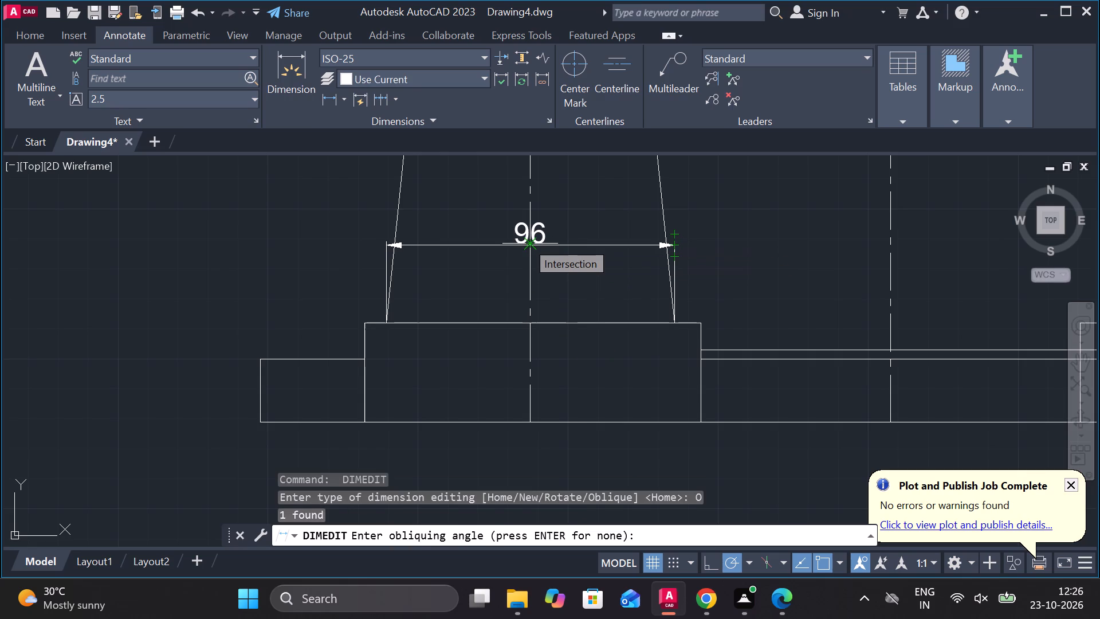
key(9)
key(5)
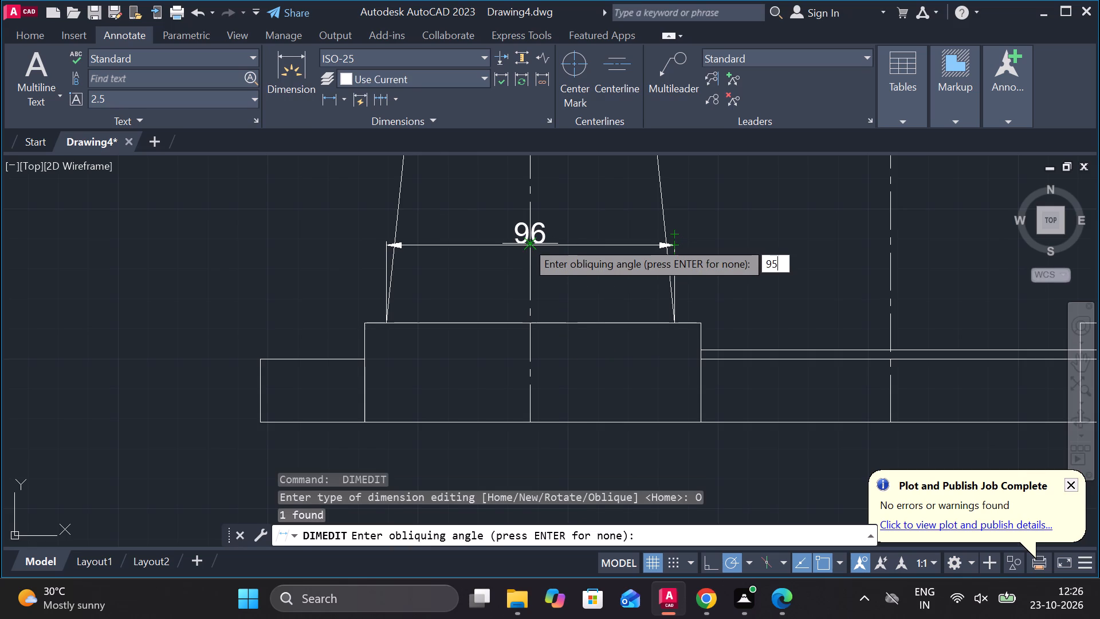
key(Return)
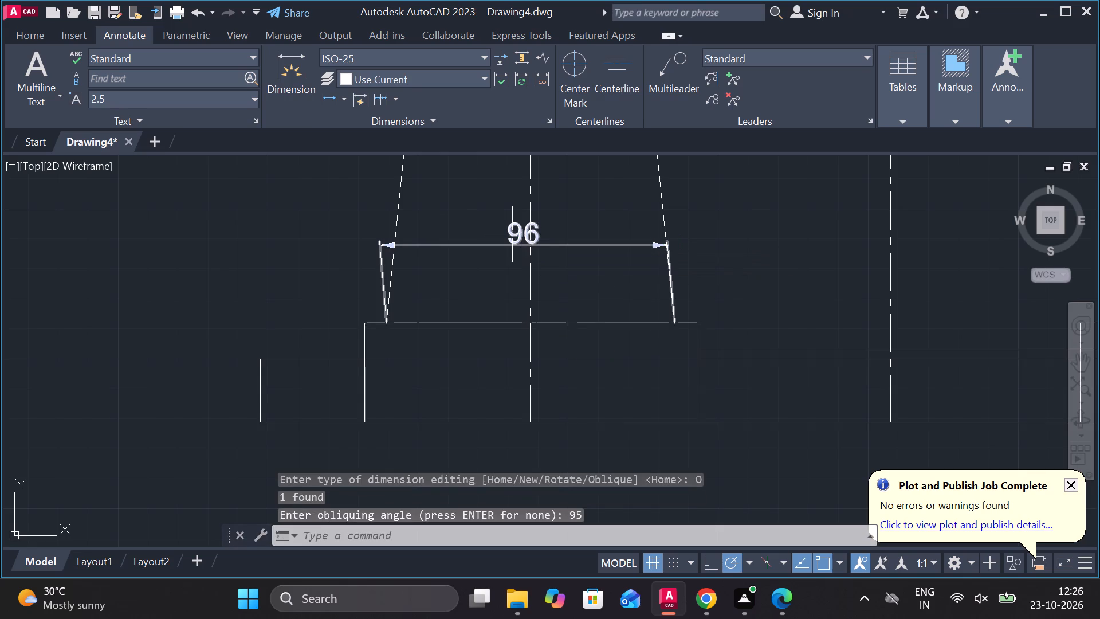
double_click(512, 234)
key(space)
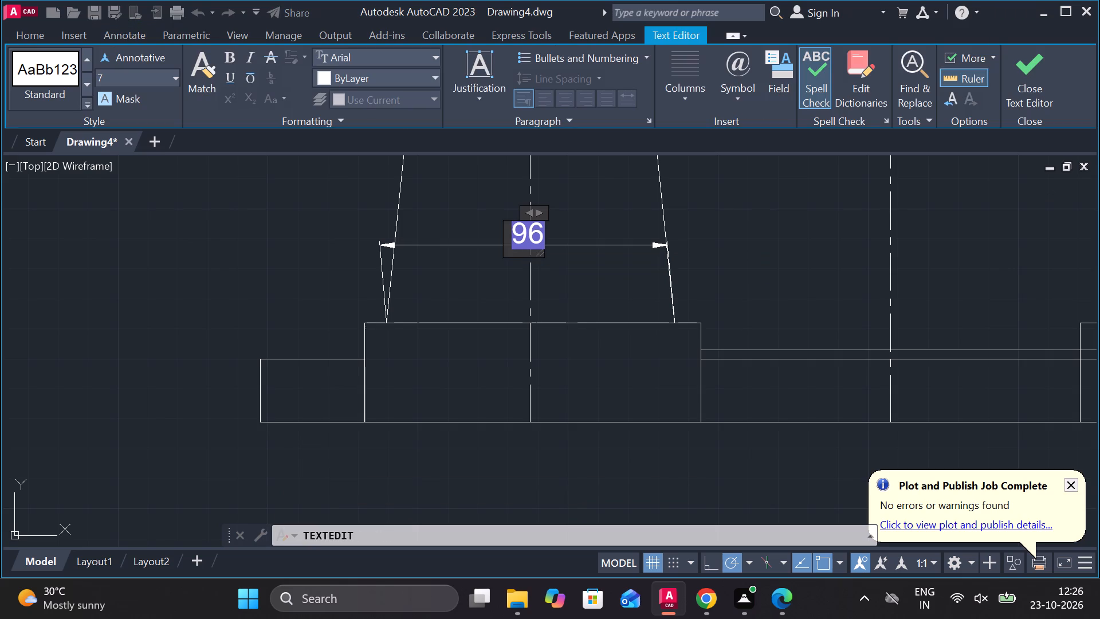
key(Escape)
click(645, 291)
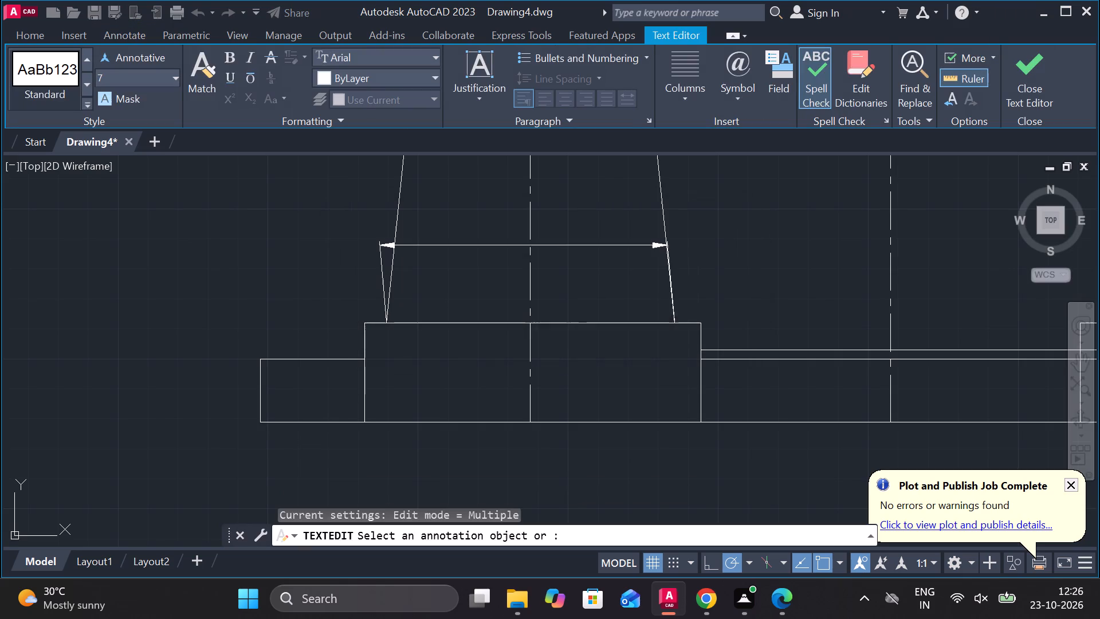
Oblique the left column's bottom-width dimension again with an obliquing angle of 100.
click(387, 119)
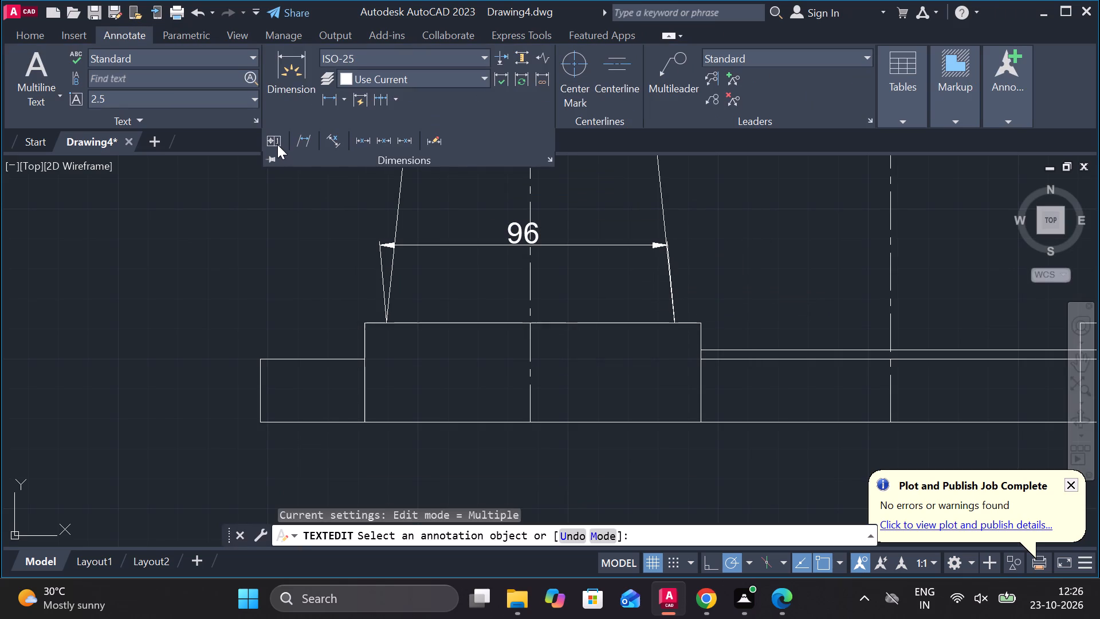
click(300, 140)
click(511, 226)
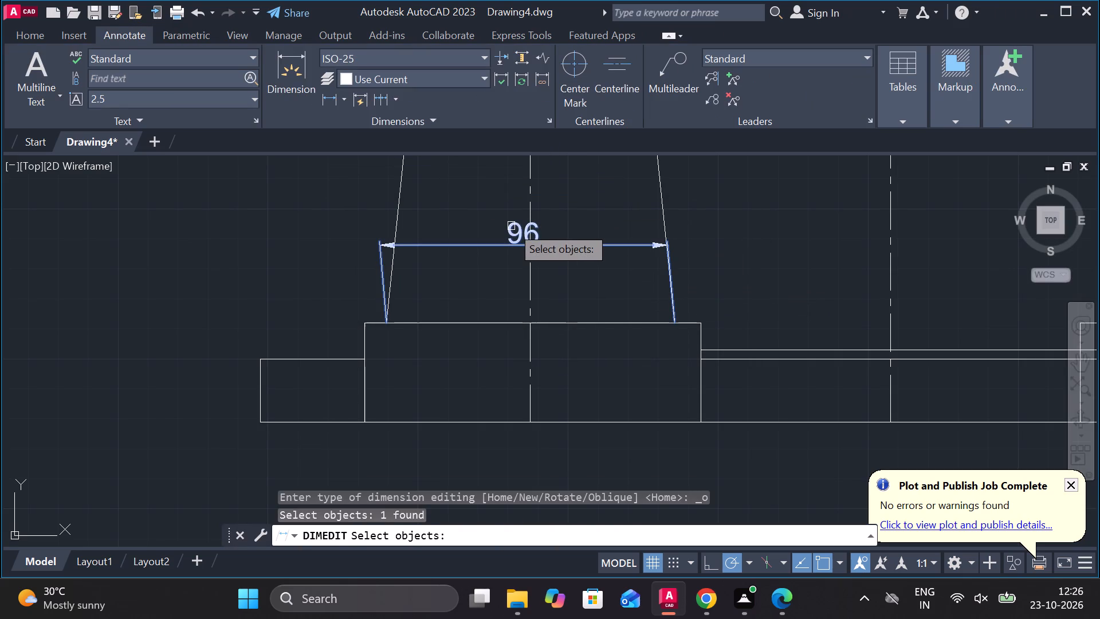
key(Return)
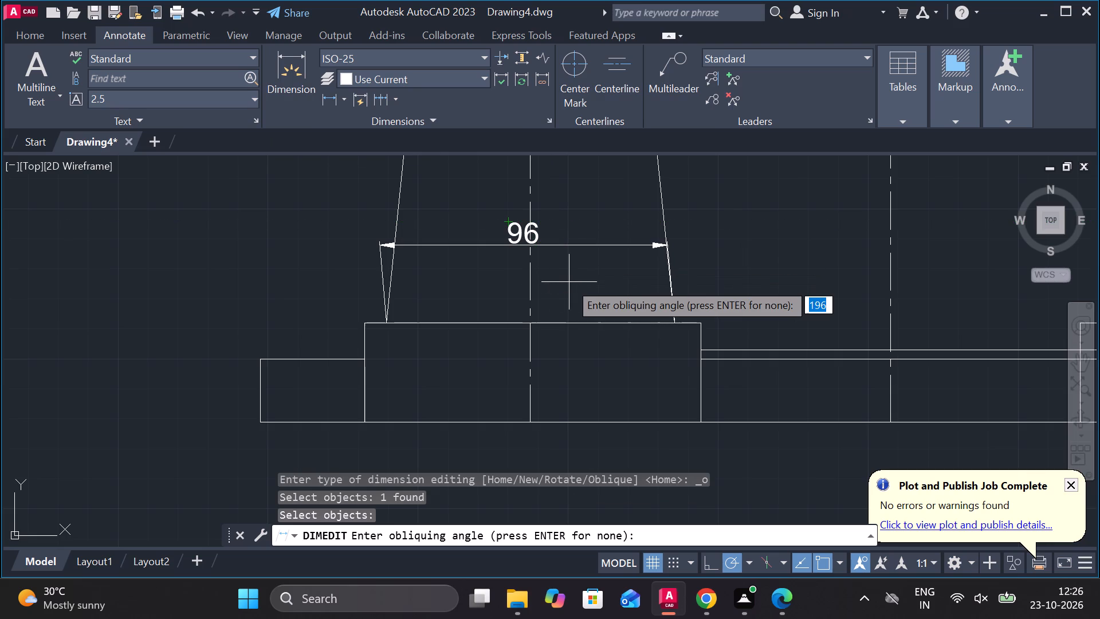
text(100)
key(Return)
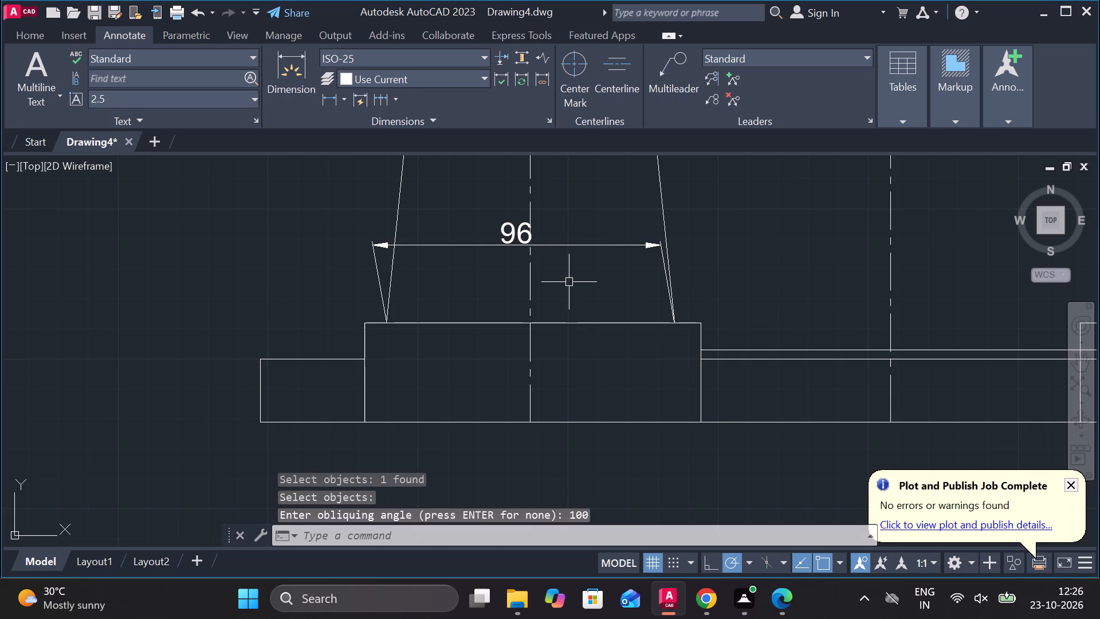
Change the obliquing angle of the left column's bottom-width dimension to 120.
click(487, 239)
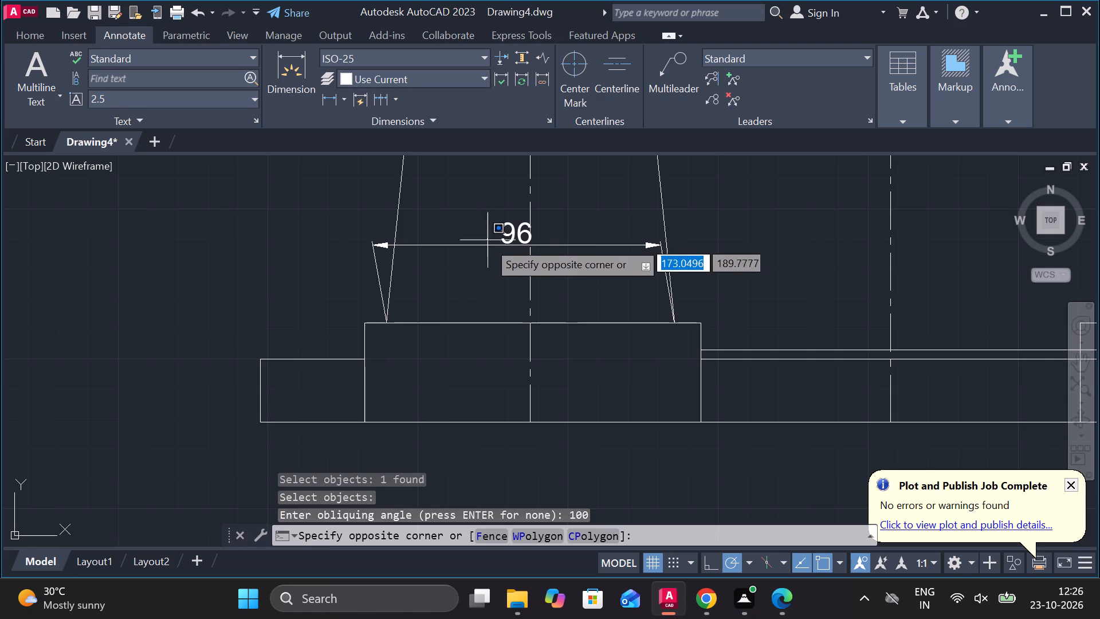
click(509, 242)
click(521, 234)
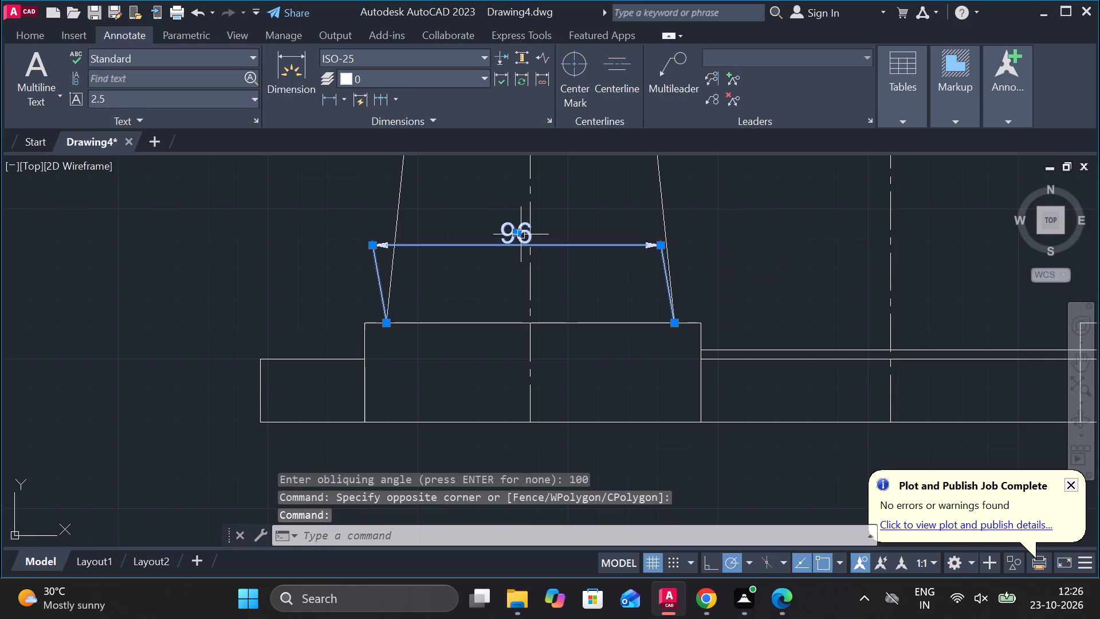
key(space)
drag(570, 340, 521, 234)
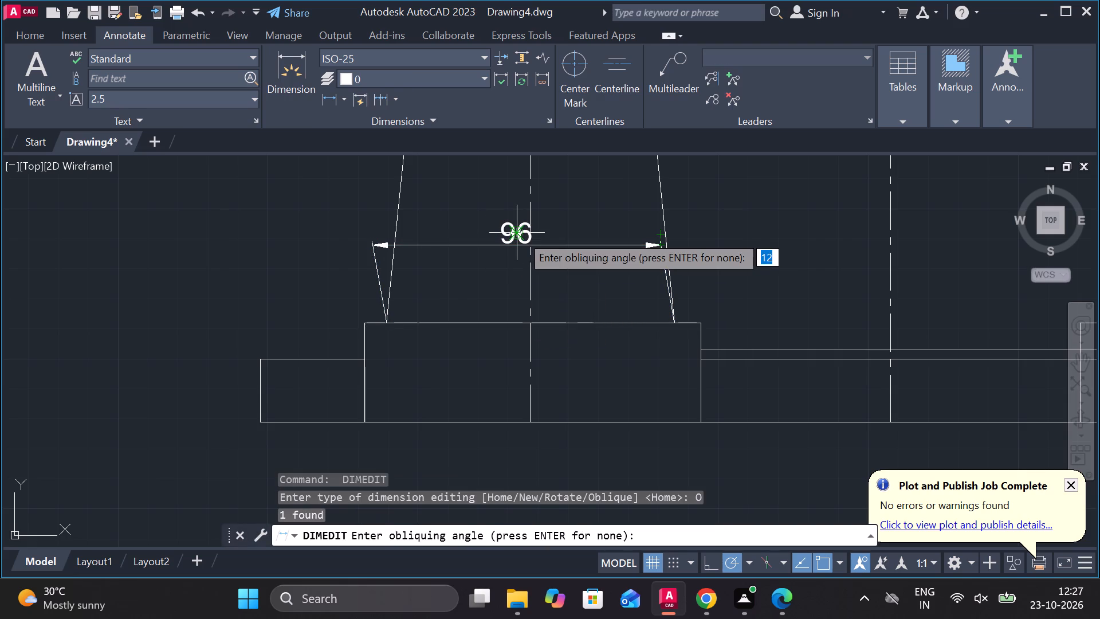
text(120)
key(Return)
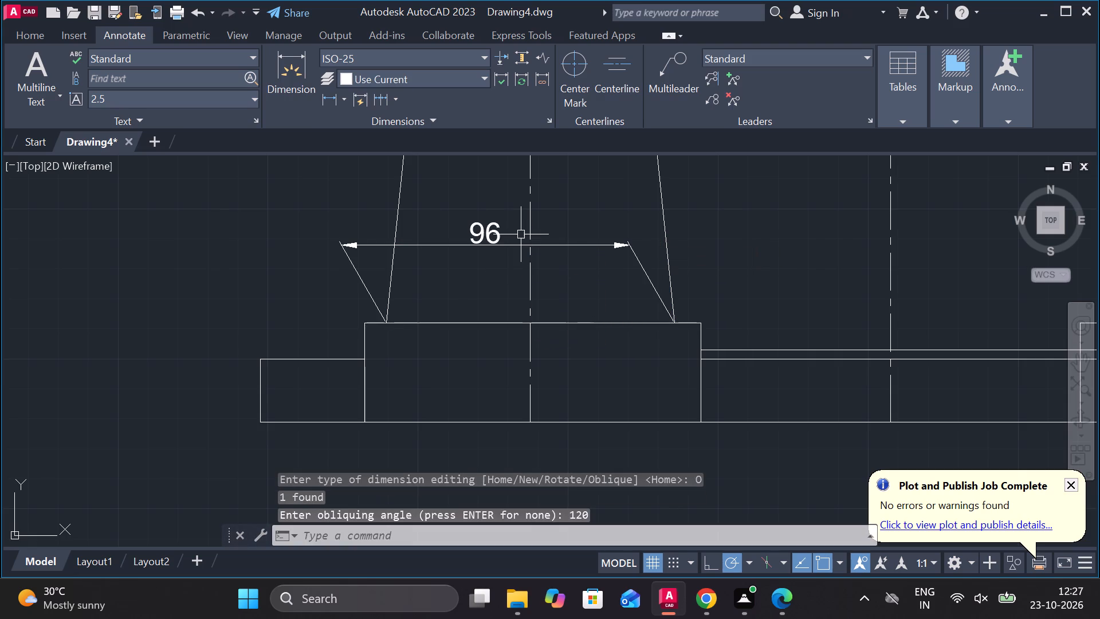
Set the obliquing angle of the left column's bottom-width dimension to 240 so its extension lines slant outside the taper.
scroll(527, 280, down, 1)
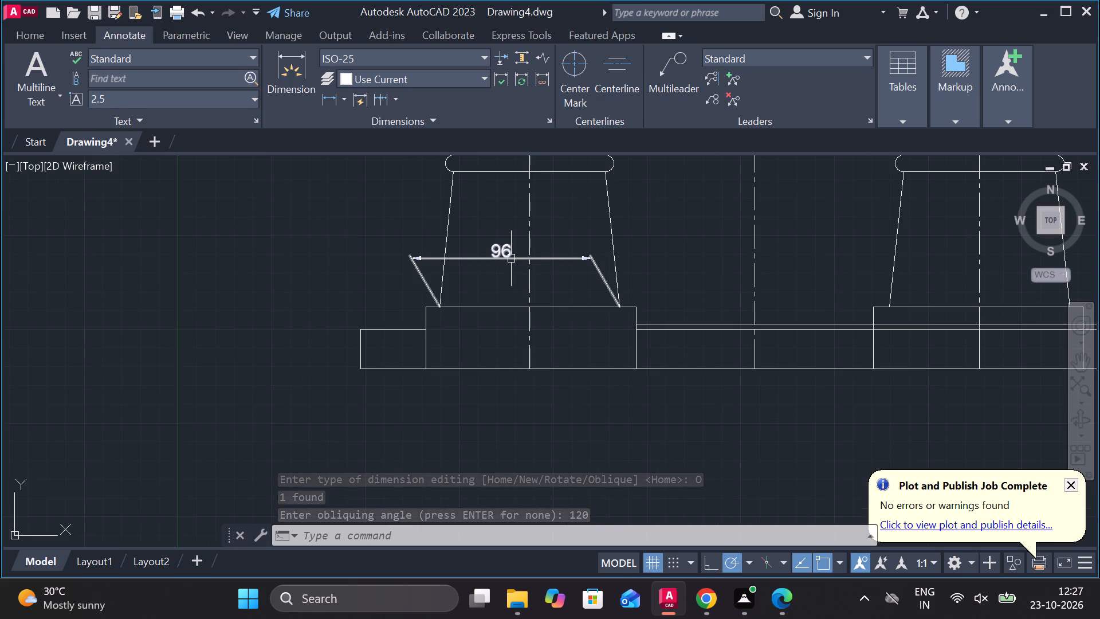
click(511, 258)
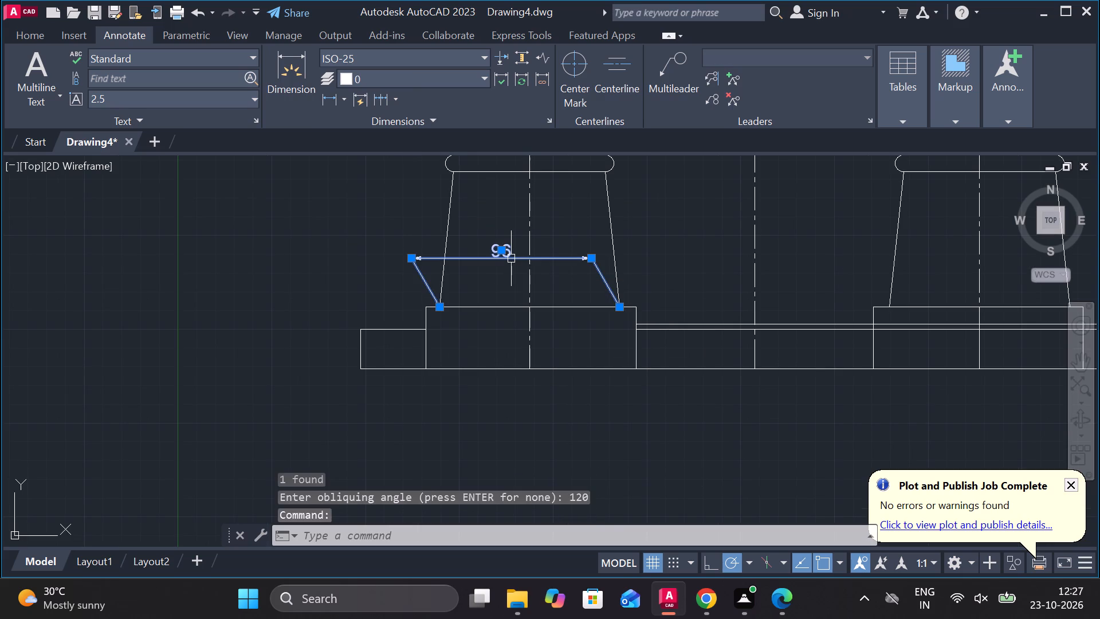
key(space)
drag(558, 361, 511, 258)
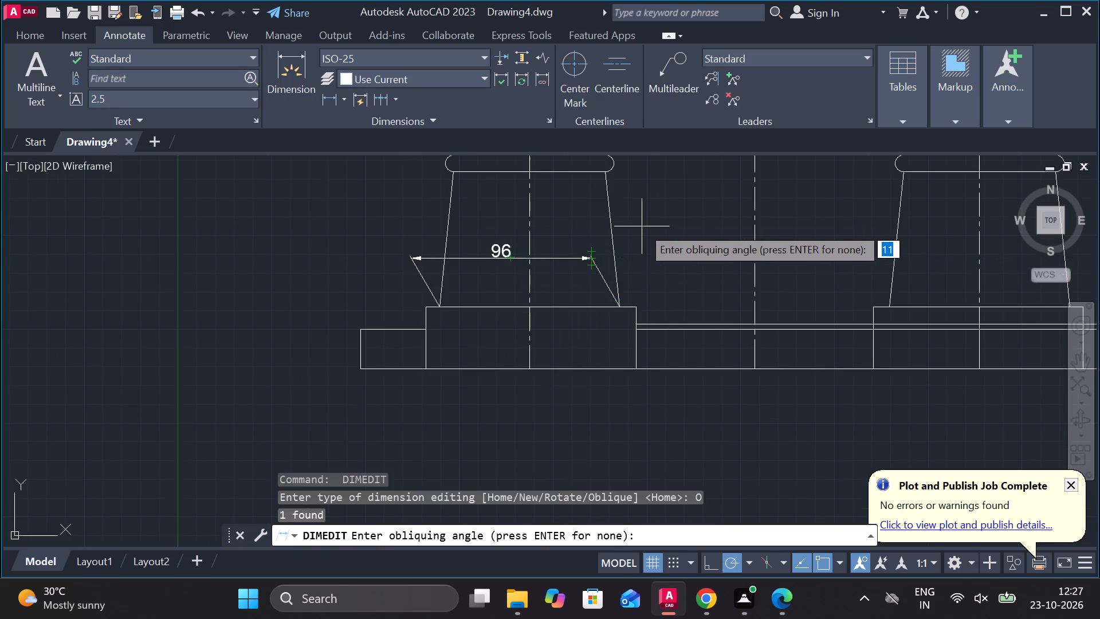
text(240)
key(Return)
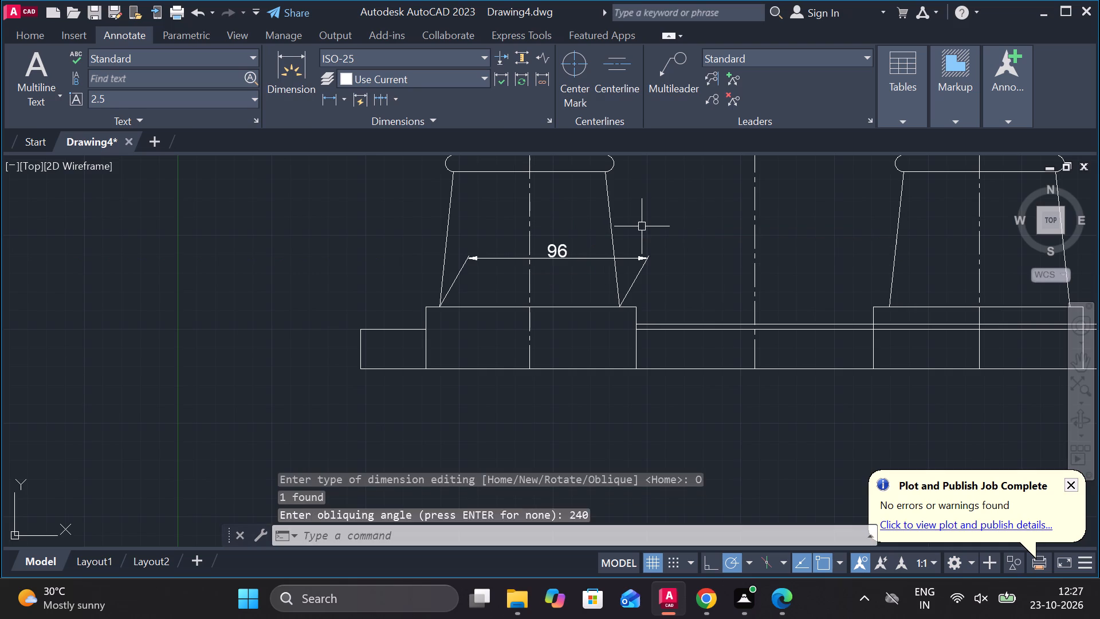
Add a linear dimension for the overall width of the left column's lower rounded ring, placed just above the ring.
middle_drag(664, 260, 532, 352)
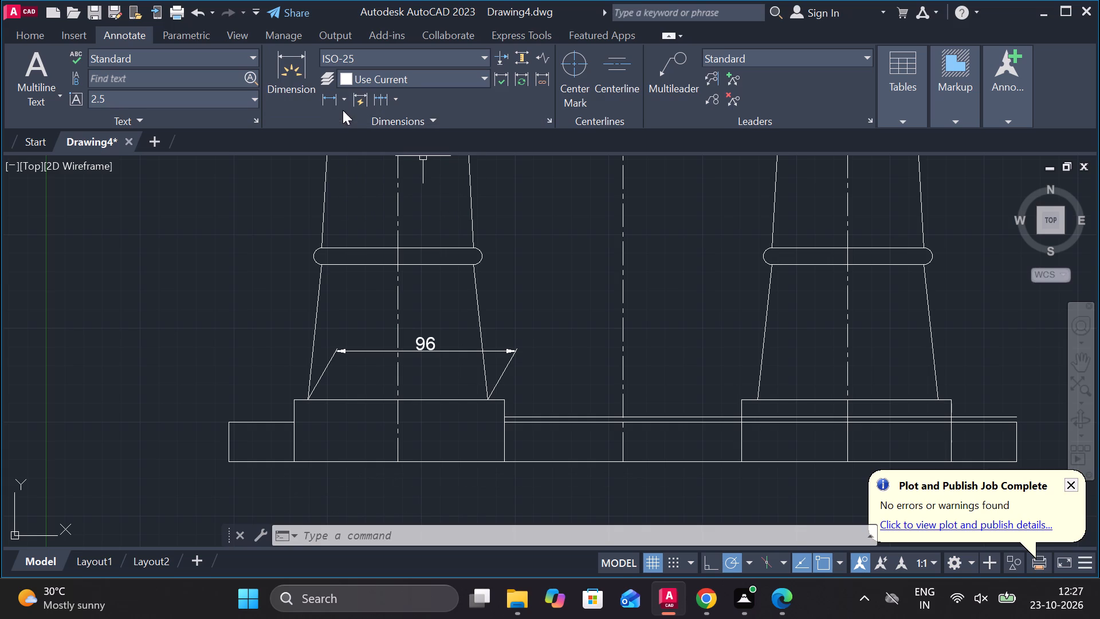
click(327, 99)
middle_drag(381, 270, 465, 346)
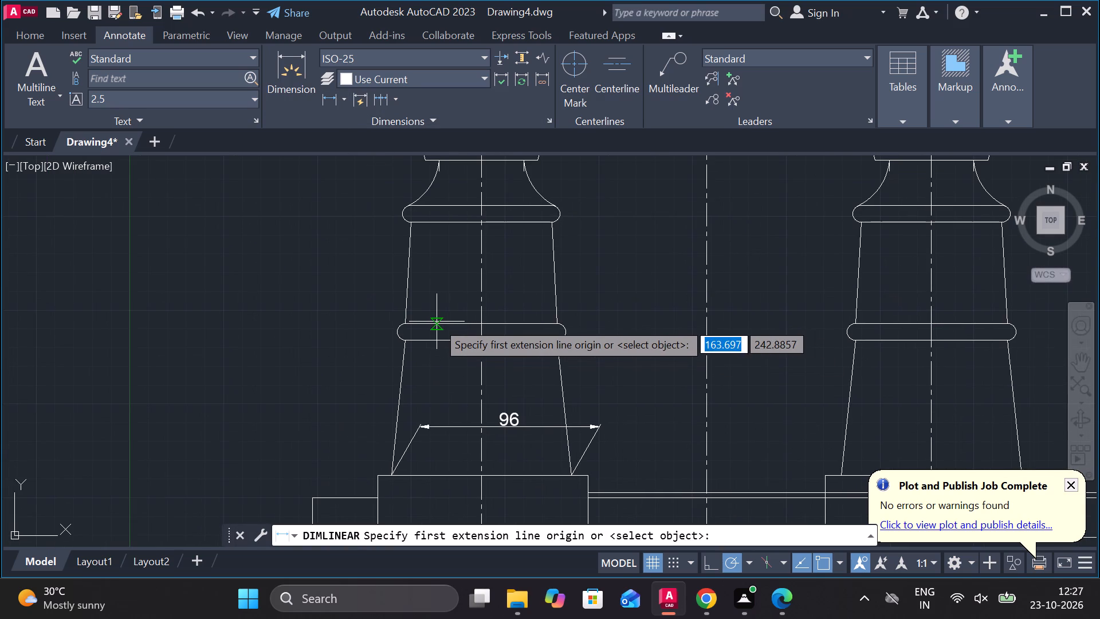
click(394, 329)
click(573, 338)
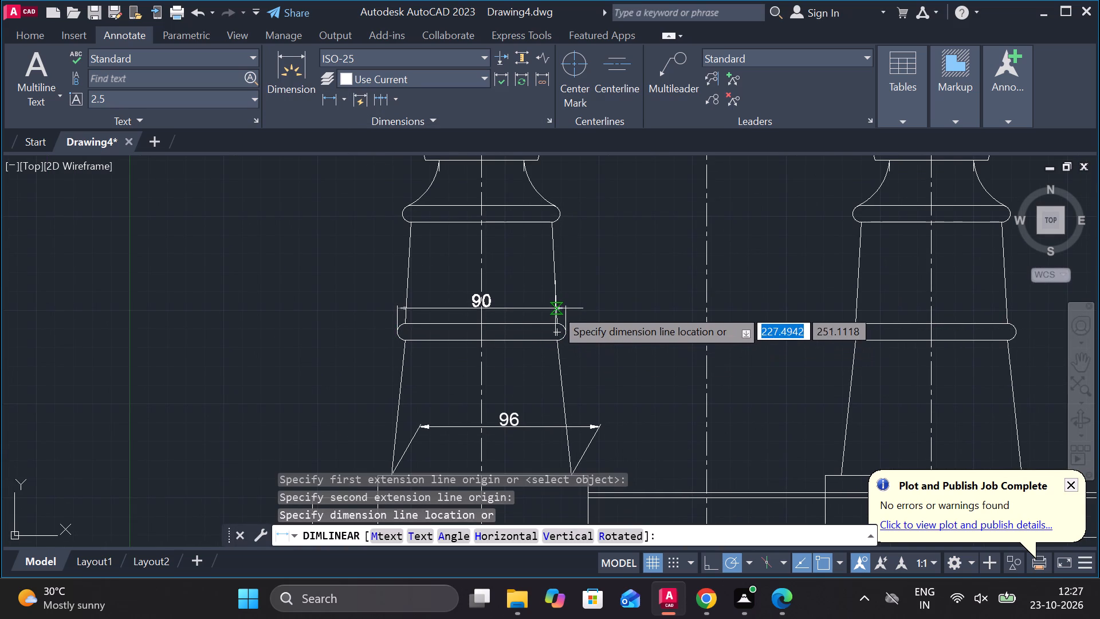
click(569, 296)
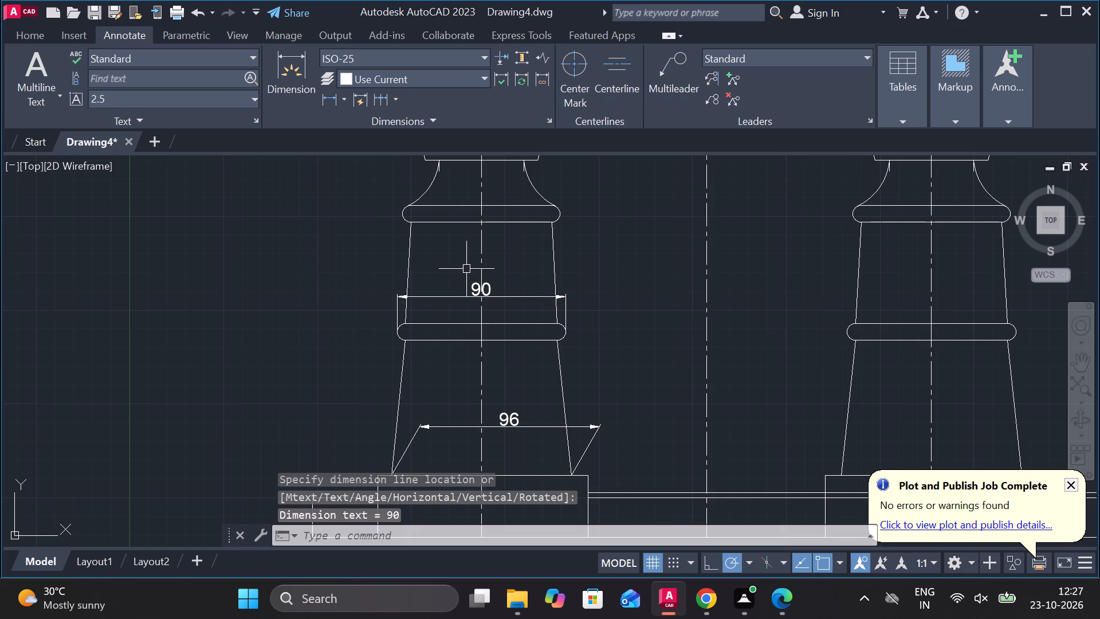
Add a linear dimension for the overall width of the left column's upper rounded ring, placed below the ring.
scroll(466, 263, up, 1)
middle_drag(476, 263, 505, 335)
key(space)
click(389, 257)
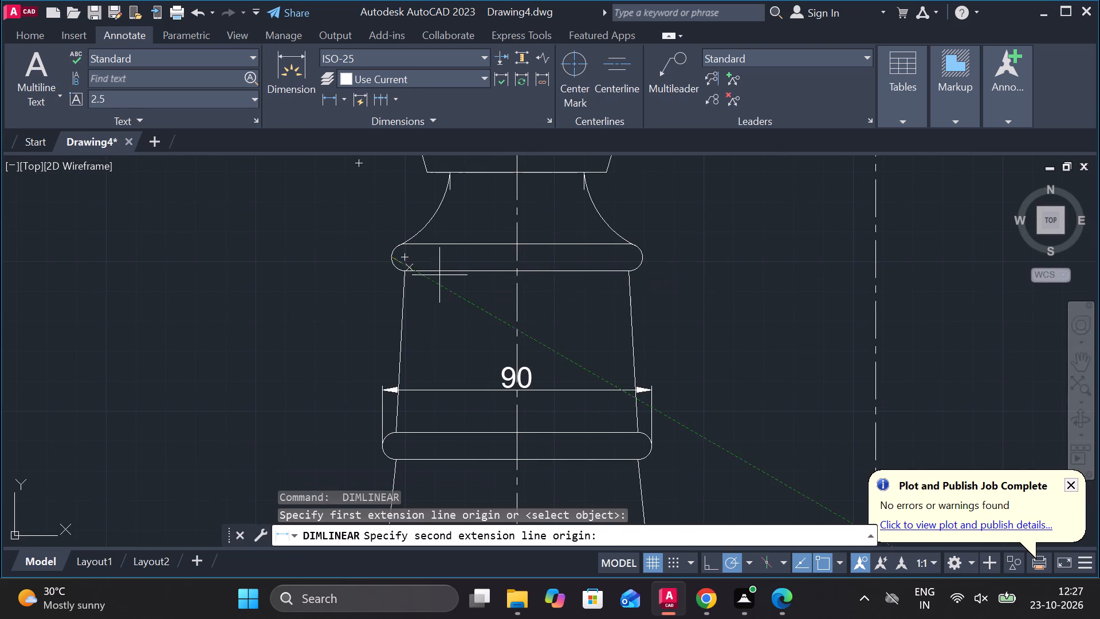
click(640, 262)
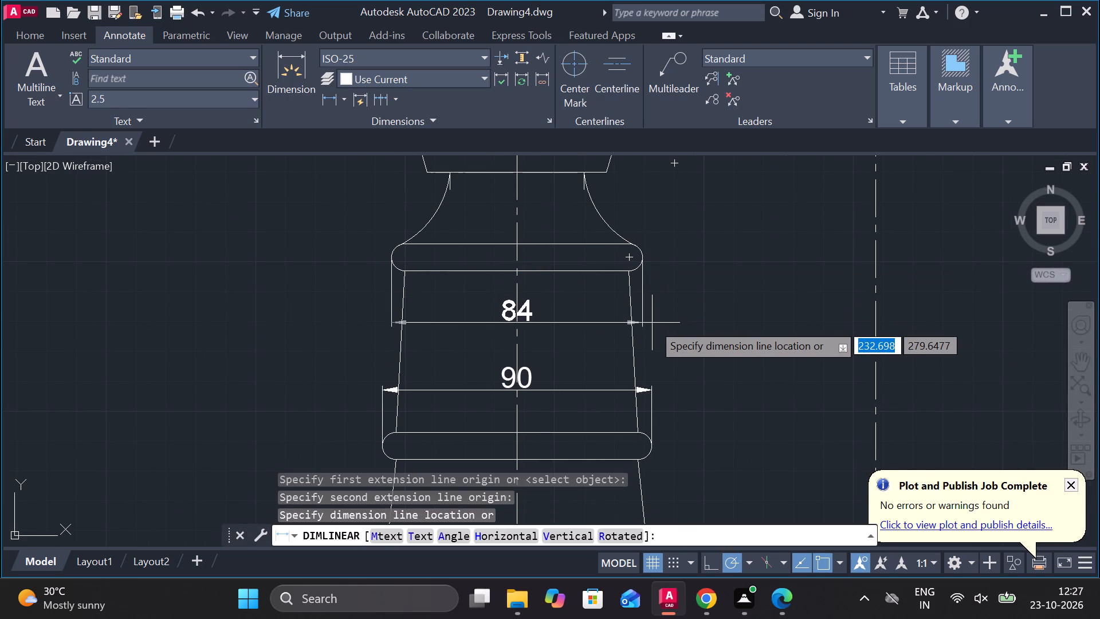
click(652, 326)
Dimension the bottom width of the left column's tapered cap, placing the dimension line below it across the curved neck.
middle_drag(665, 311, 685, 428)
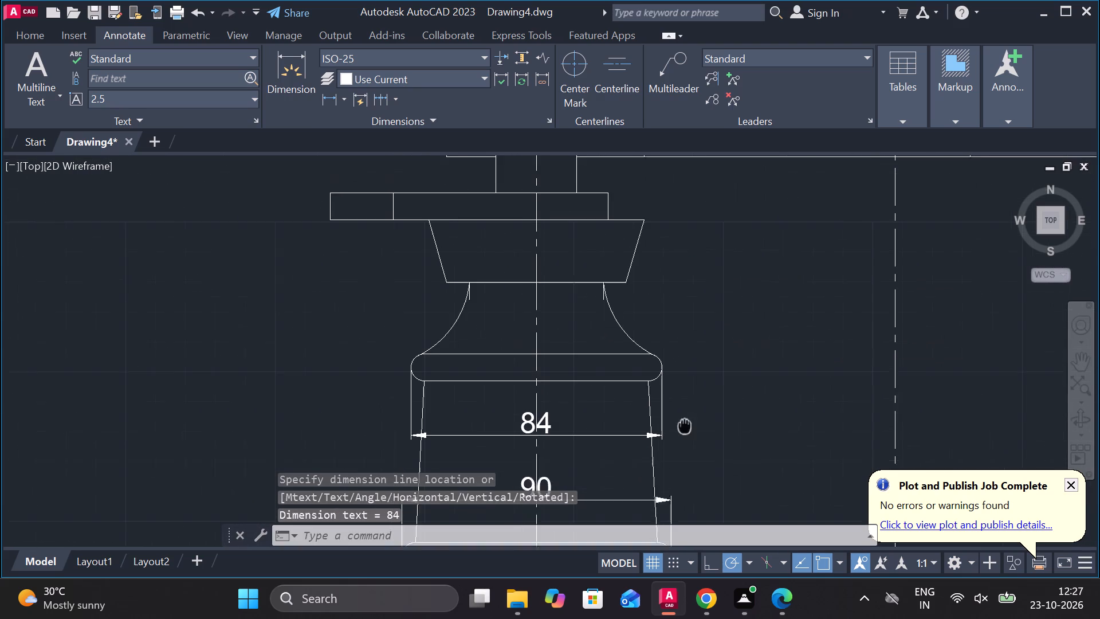
middle_drag(685, 428, 682, 430)
key(space)
click(451, 288)
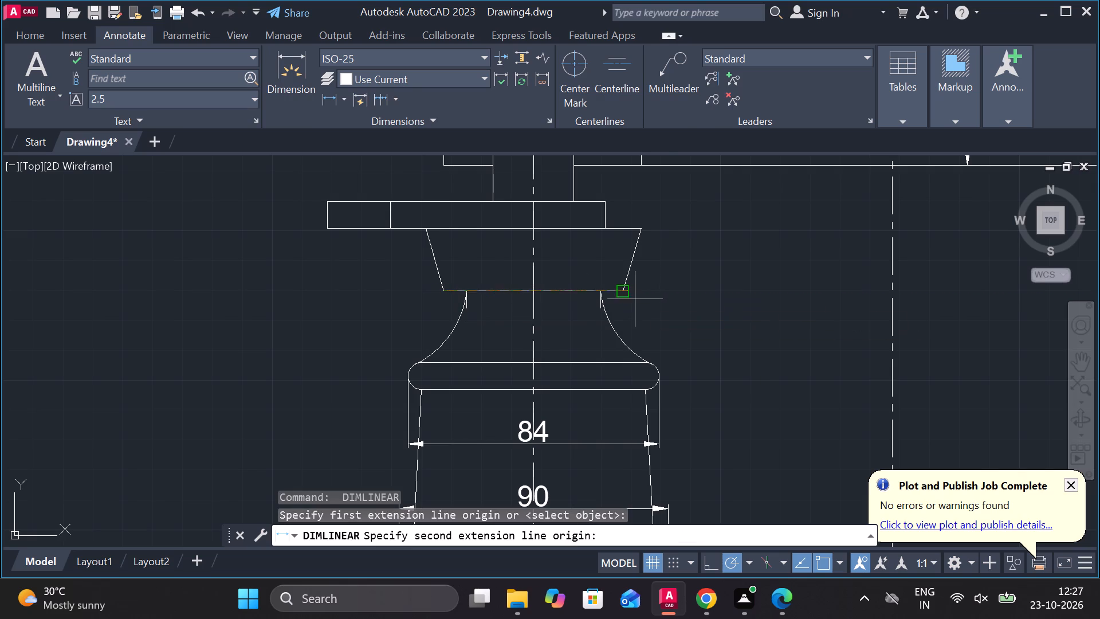
click(629, 296)
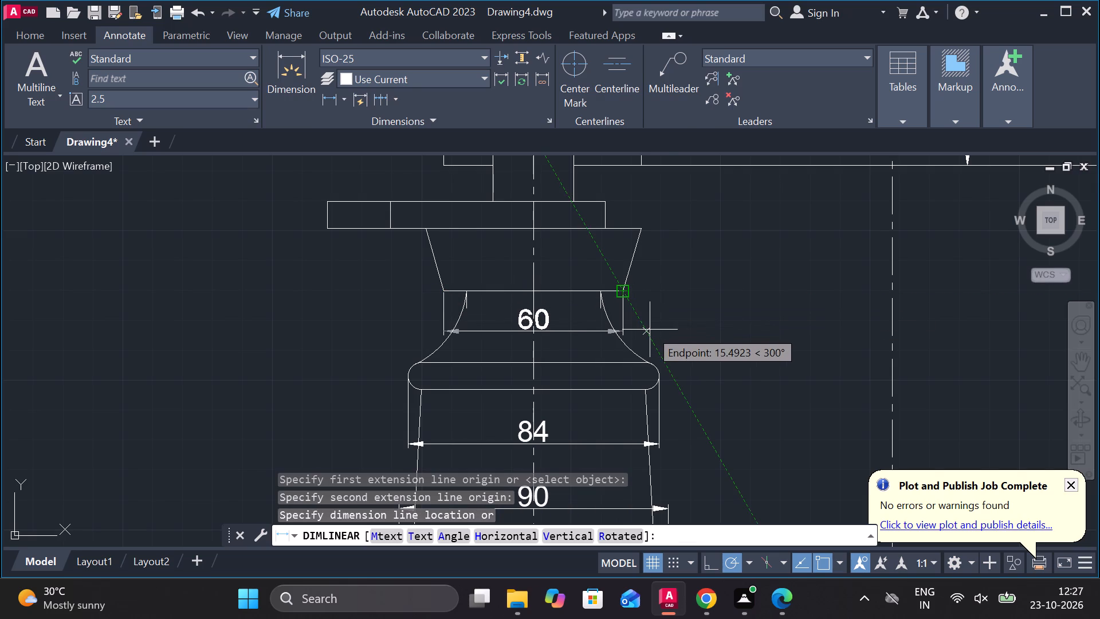
click(650, 330)
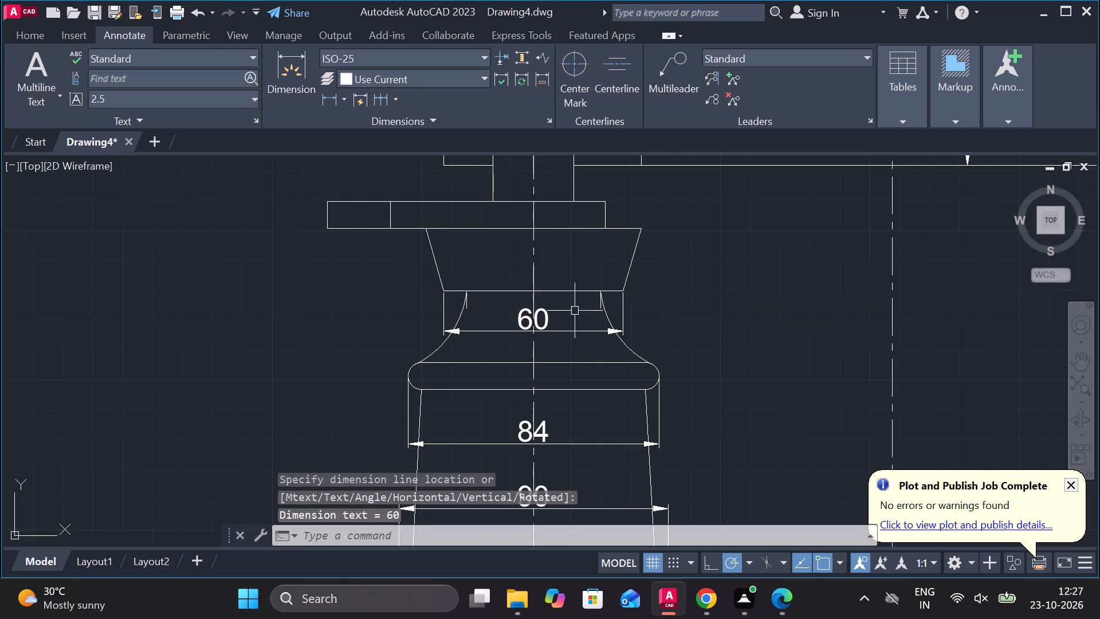
Dimension the top width of the left column's tapered cap, placing the dimension line inside the cap.
scroll(469, 316, up, 1)
middle_drag(491, 328, 499, 363)
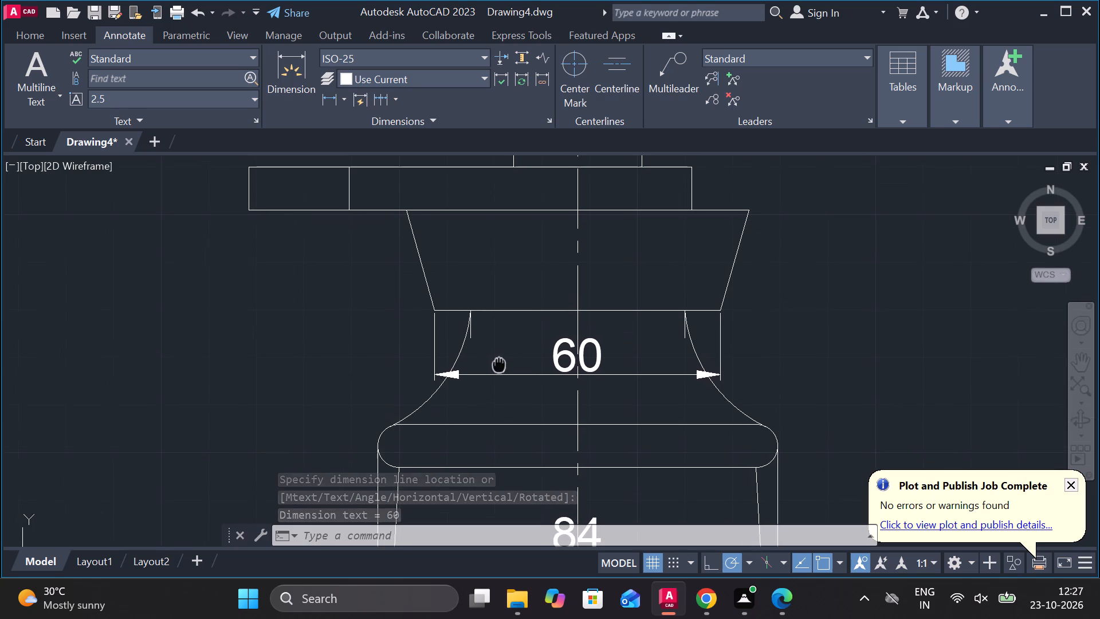
middle_drag(499, 363, 498, 363)
key(space)
click(407, 212)
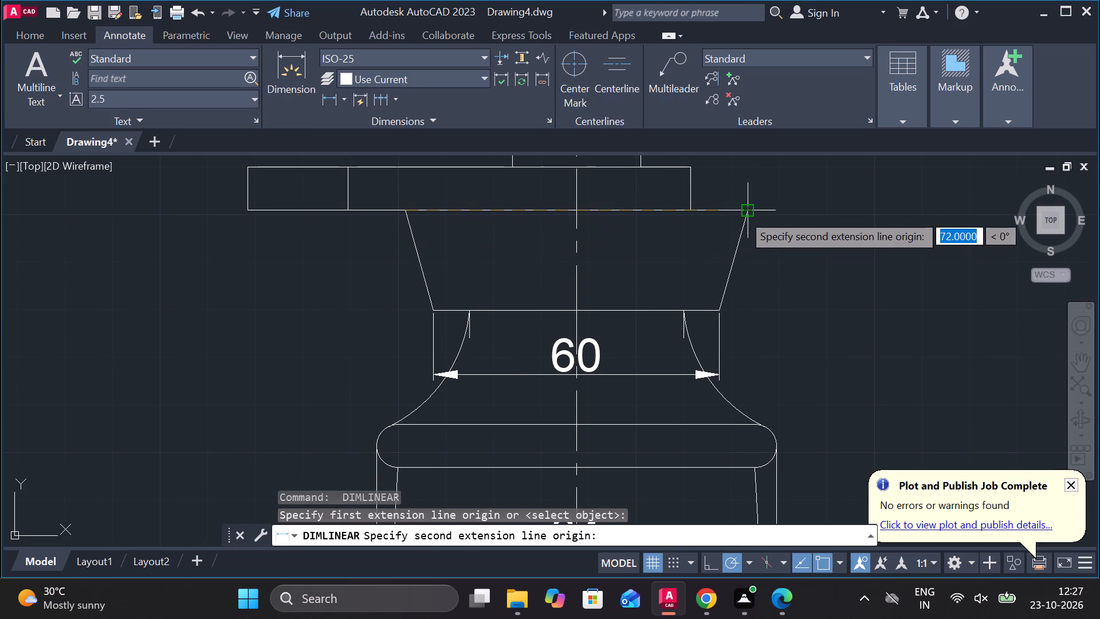
click(742, 213)
click(786, 267)
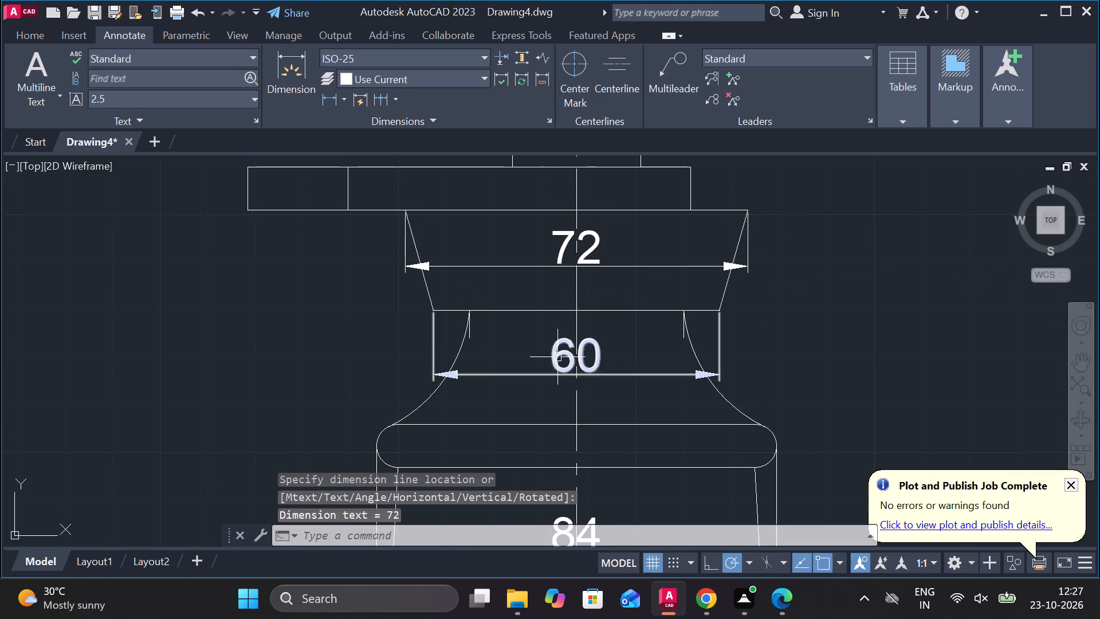
Erase the two short vertical lines at the top of the left column's curved neck.
scroll(461, 344, up, 1)
click(472, 327)
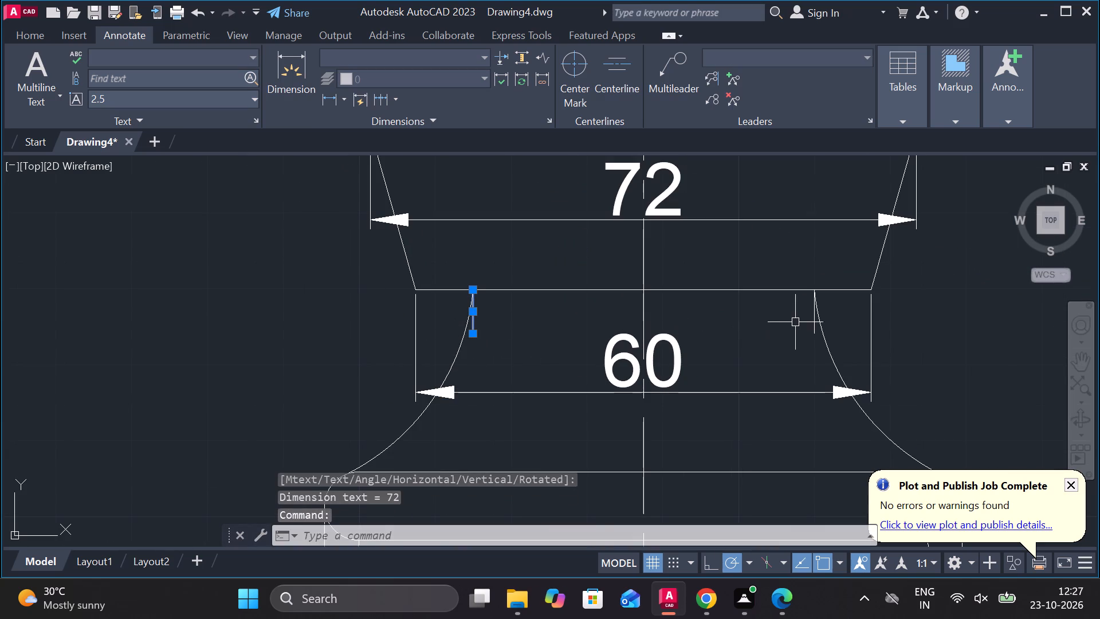
click(813, 332)
text(E)
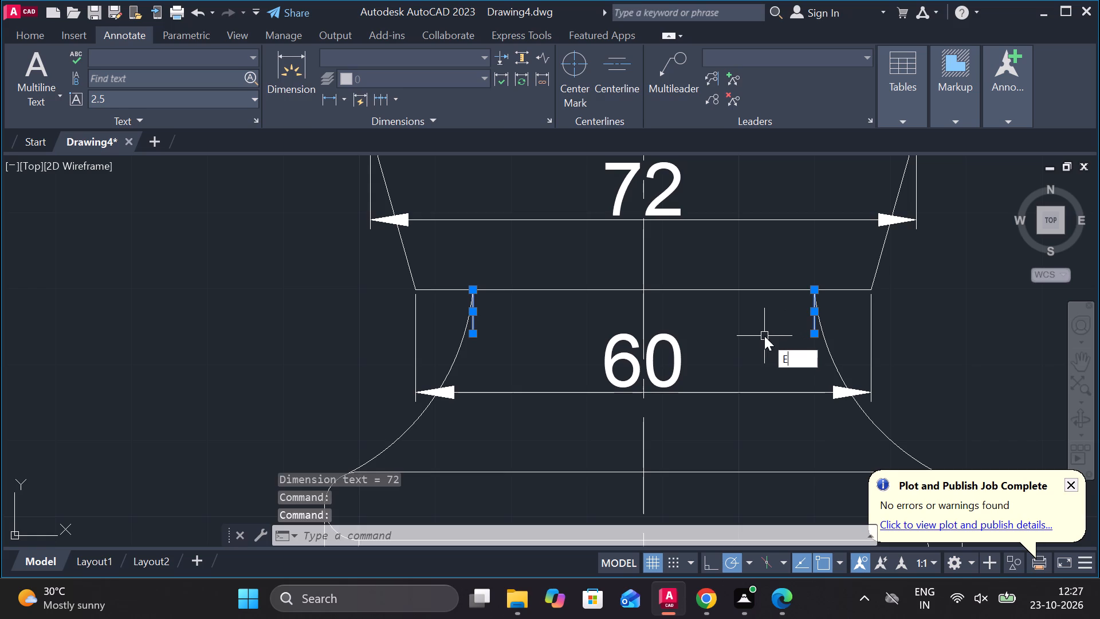
key(space)
Add a linear dimension for the top width of the right column's curved neck, placed just below the tapered cap.
scroll(764, 336, down, 1)
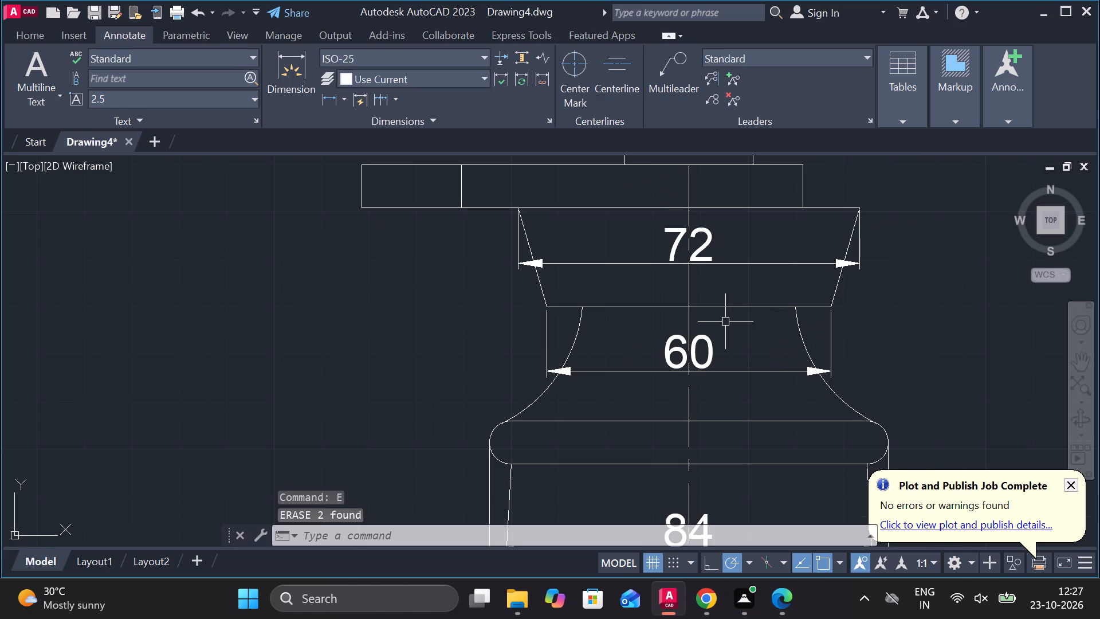
scroll(725, 322, down, 2)
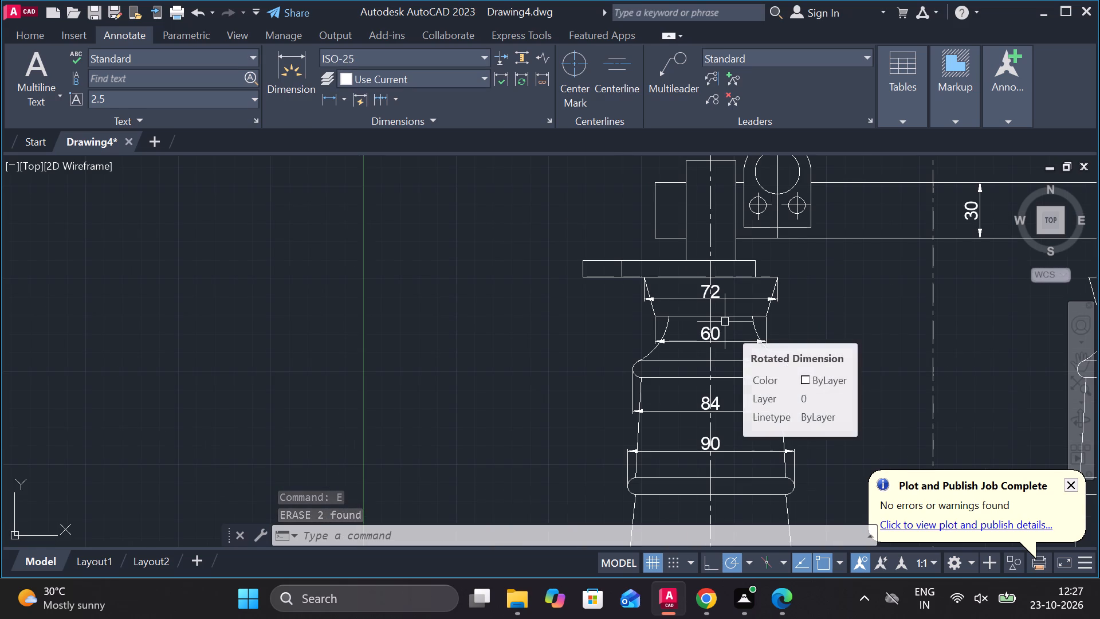
middle_drag(867, 345, 850, 344)
middle_drag(834, 354, 659, 369)
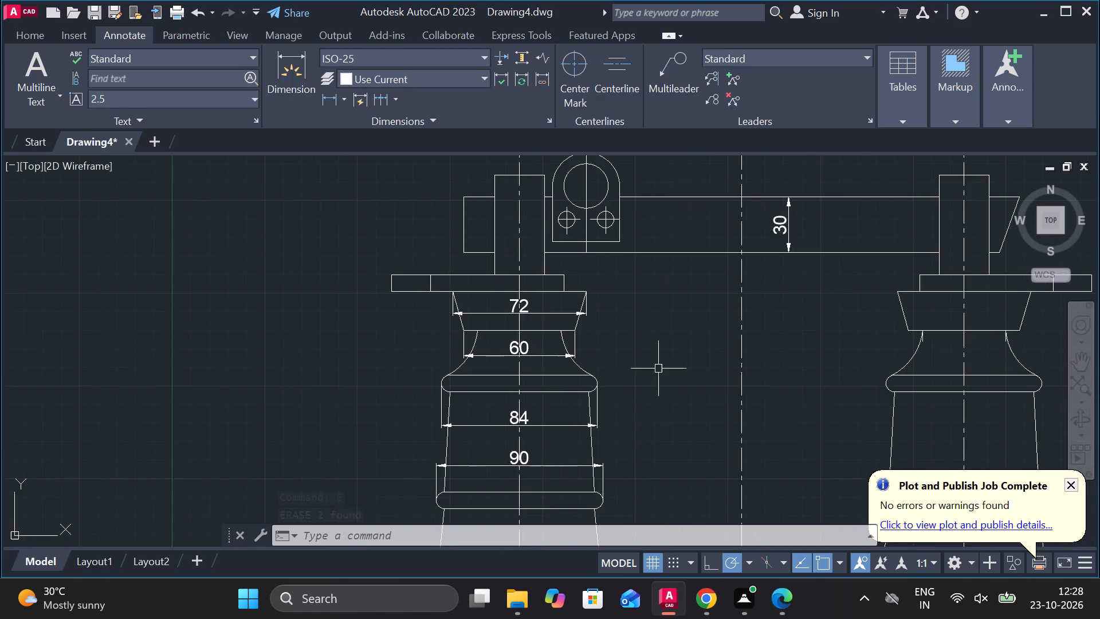
middle_drag(879, 365, 588, 298)
scroll(658, 305, up, 2)
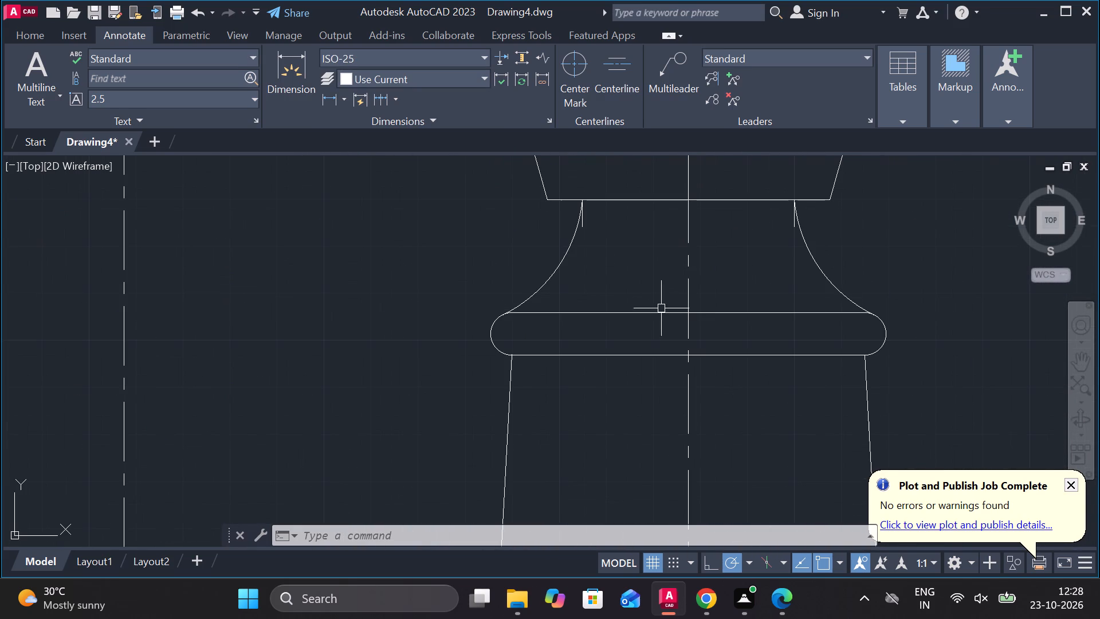
click(333, 100)
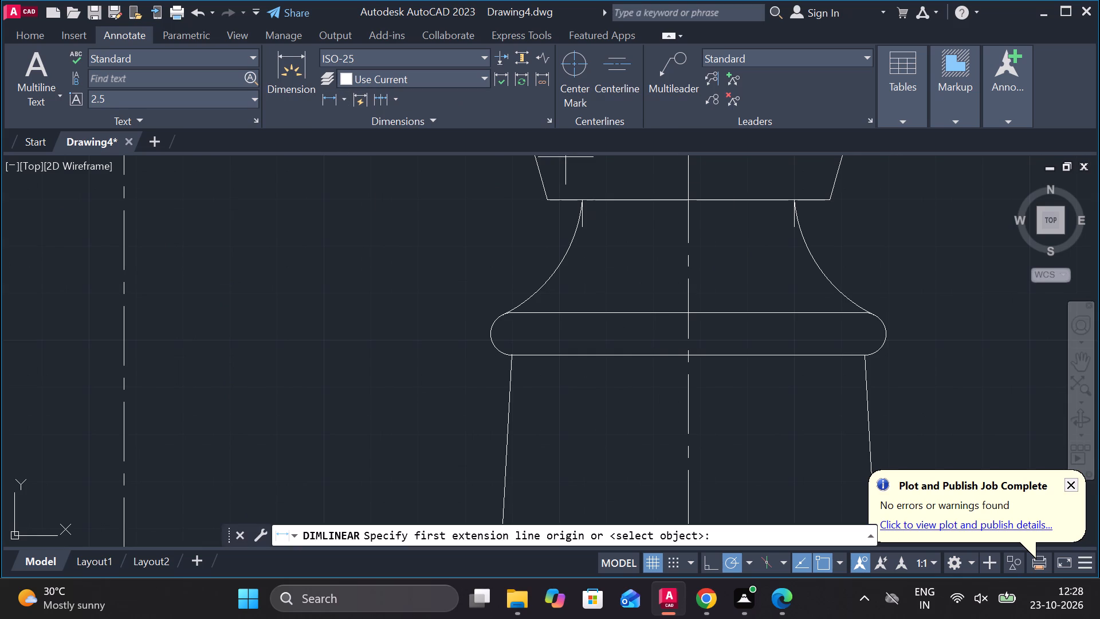
click(587, 206)
click(796, 205)
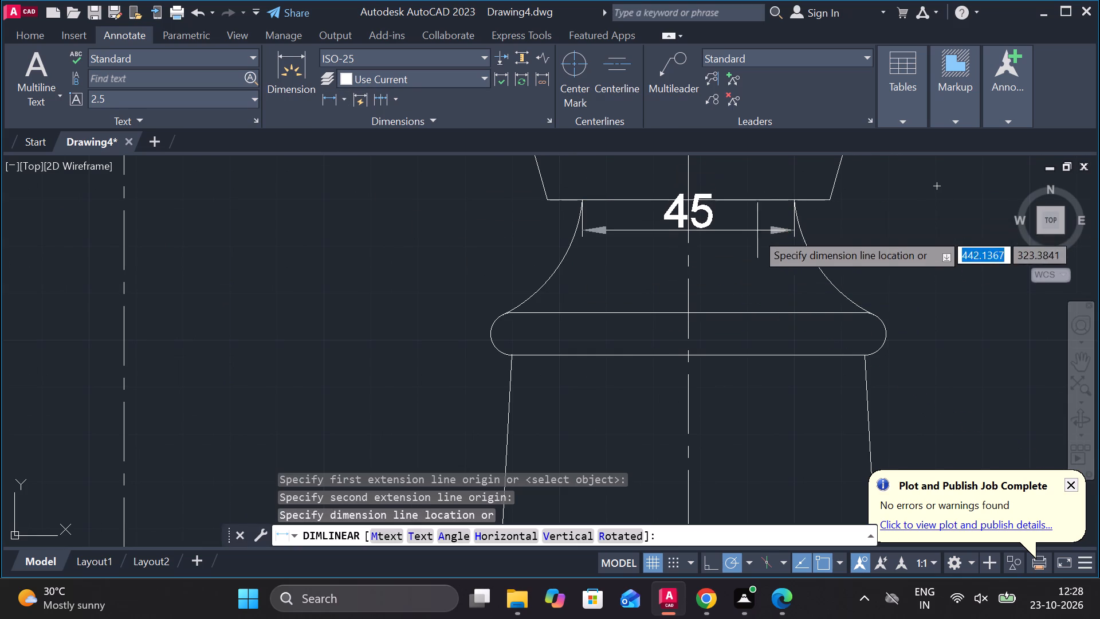
click(744, 256)
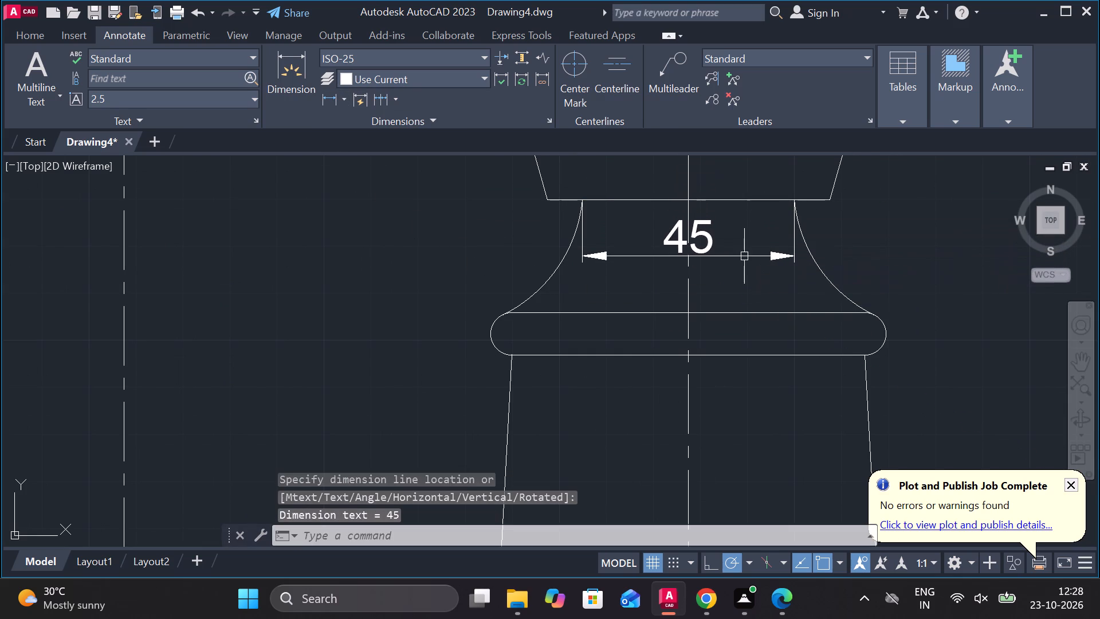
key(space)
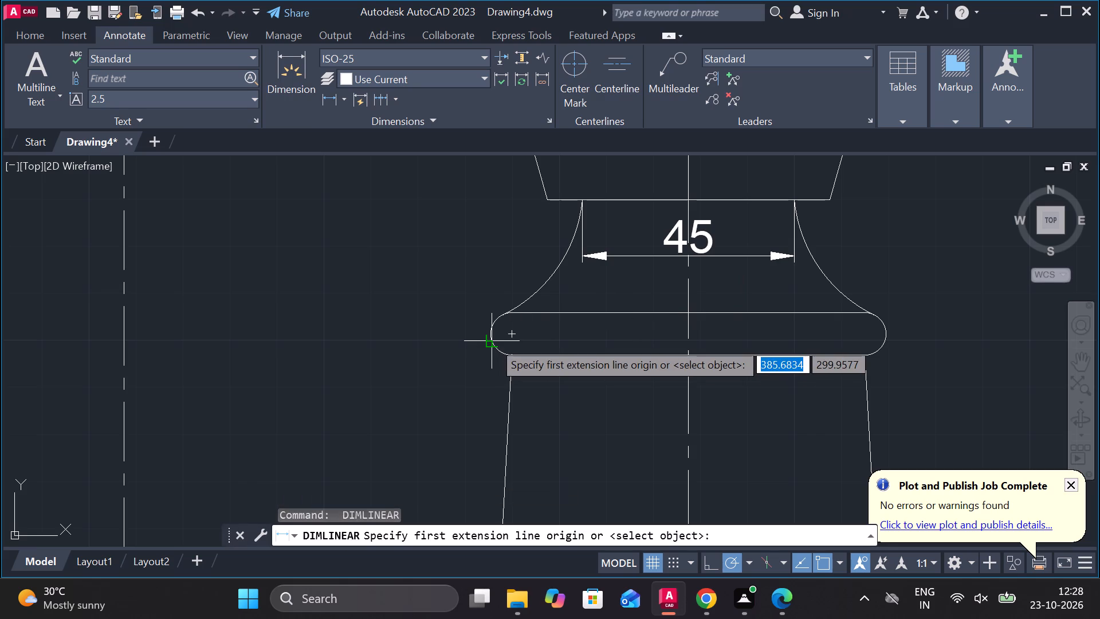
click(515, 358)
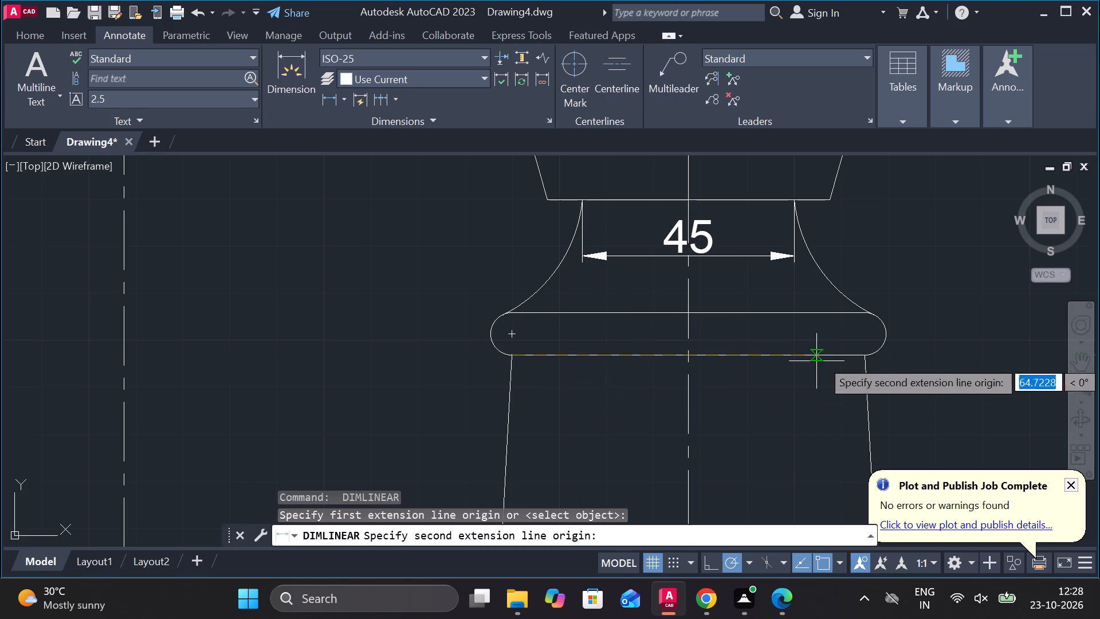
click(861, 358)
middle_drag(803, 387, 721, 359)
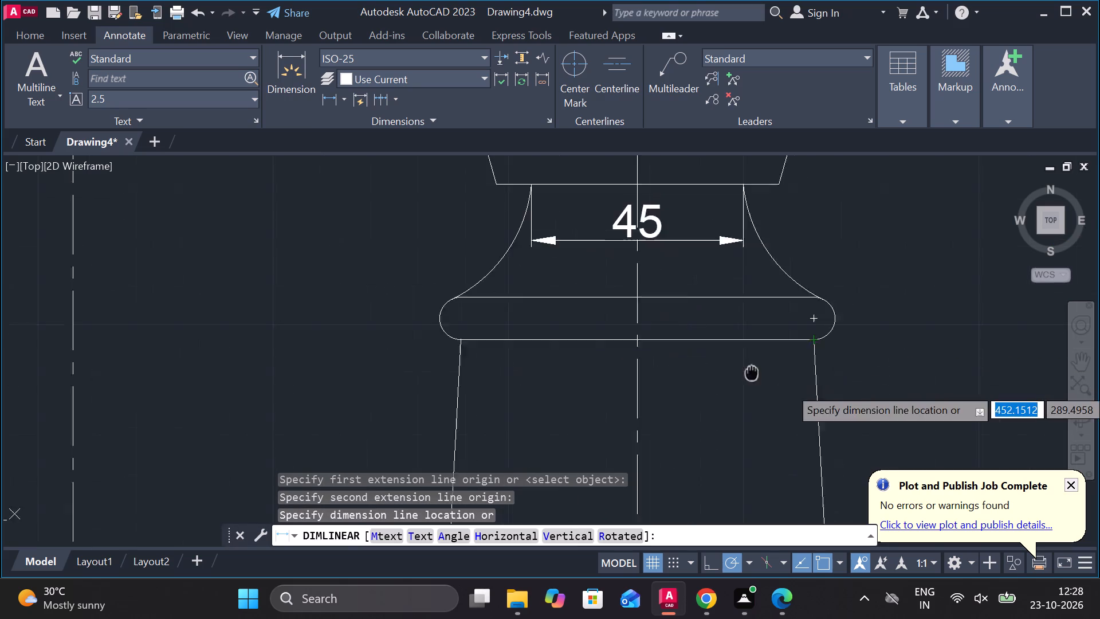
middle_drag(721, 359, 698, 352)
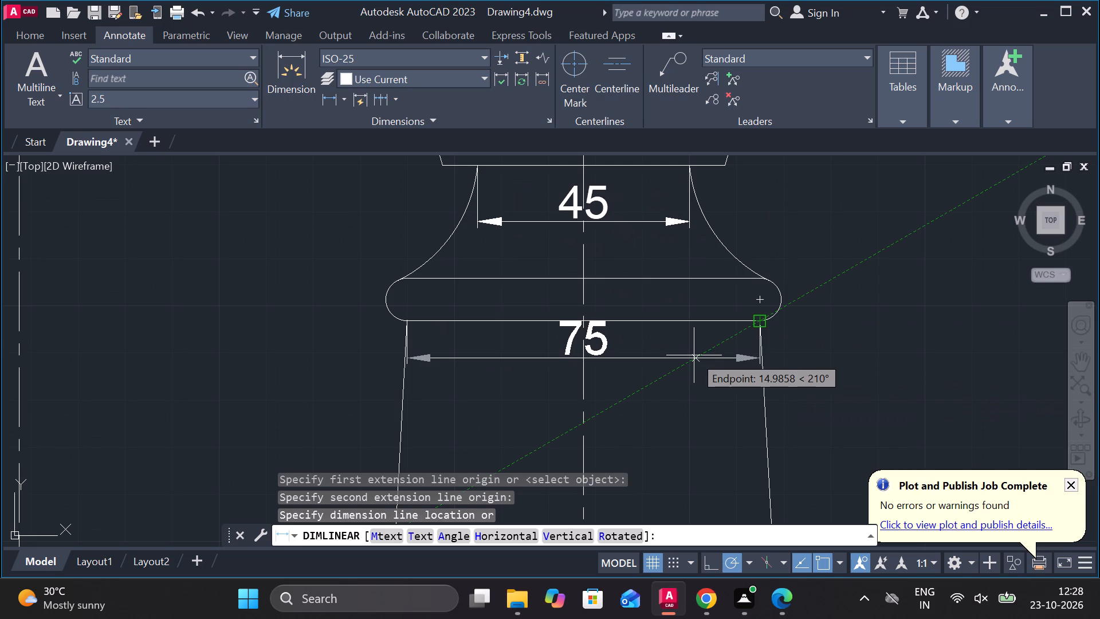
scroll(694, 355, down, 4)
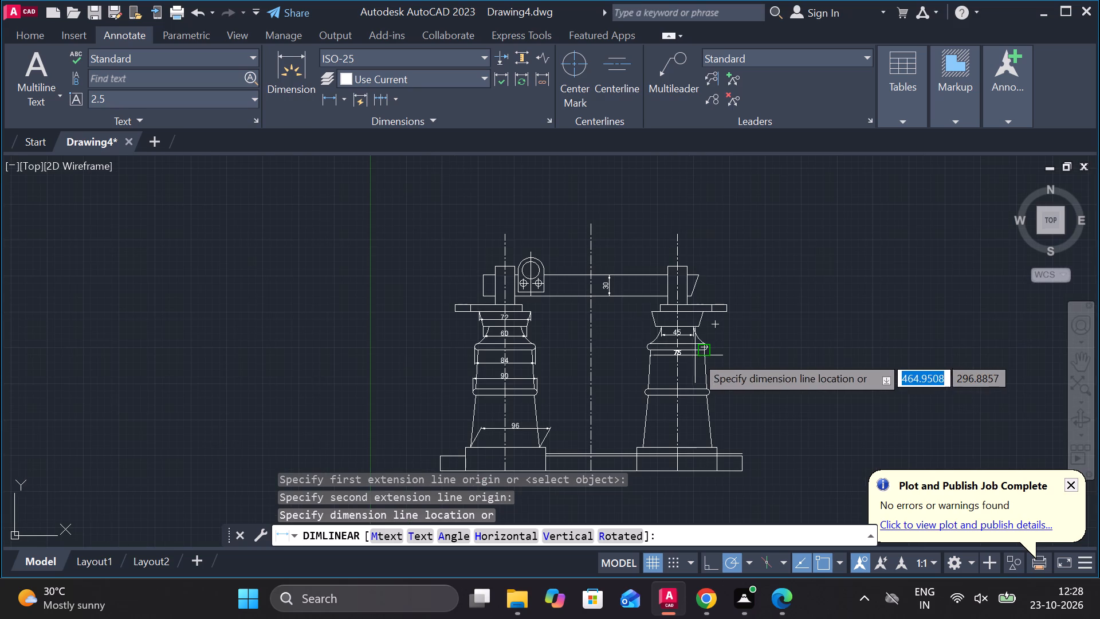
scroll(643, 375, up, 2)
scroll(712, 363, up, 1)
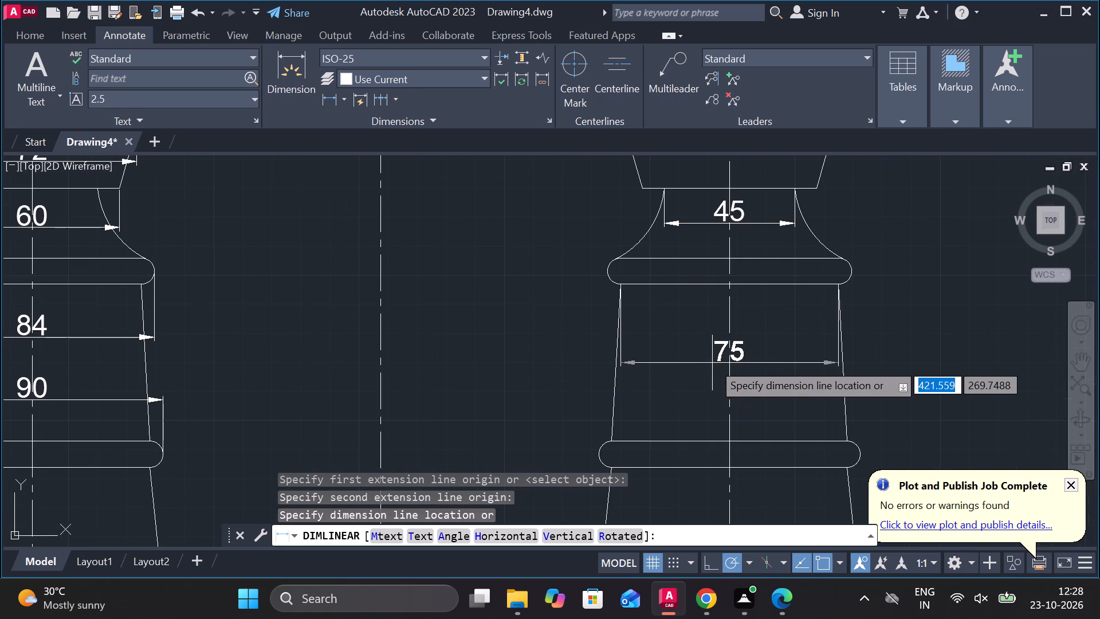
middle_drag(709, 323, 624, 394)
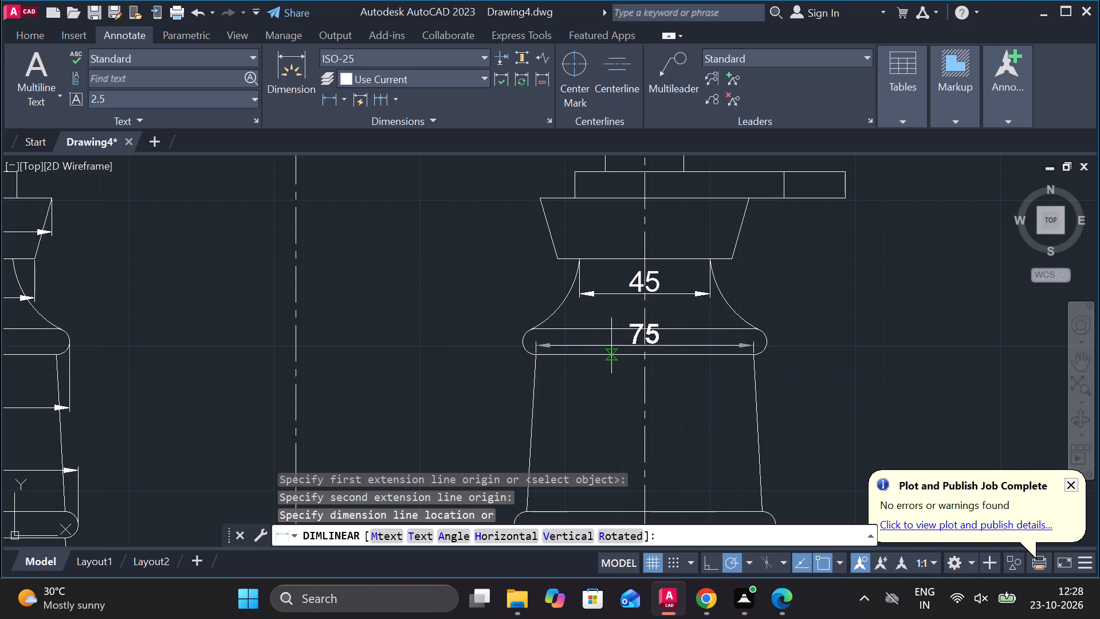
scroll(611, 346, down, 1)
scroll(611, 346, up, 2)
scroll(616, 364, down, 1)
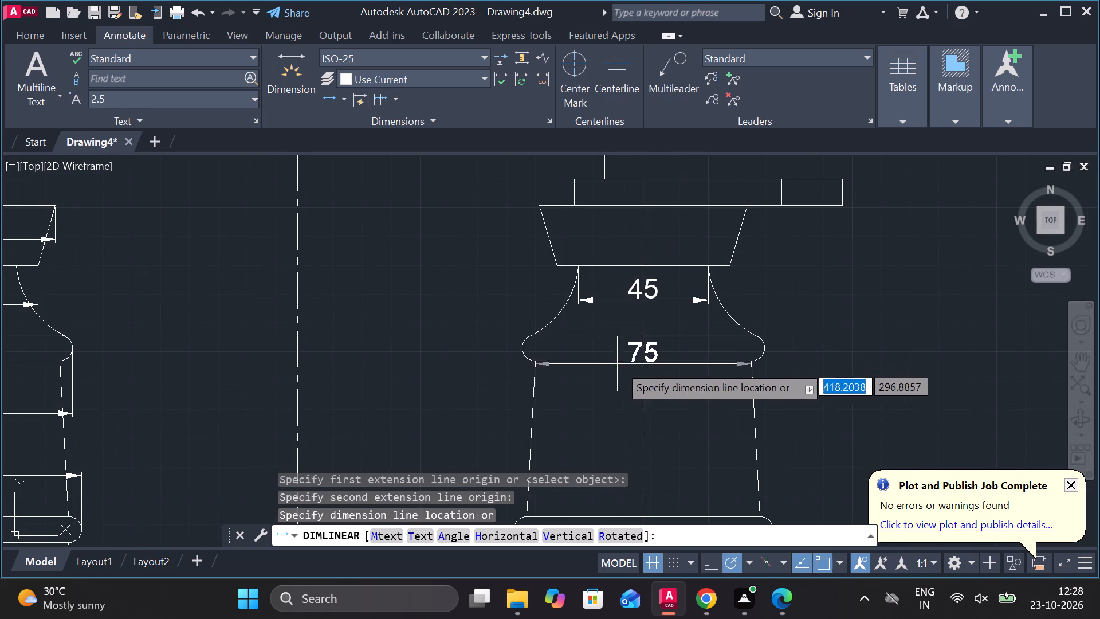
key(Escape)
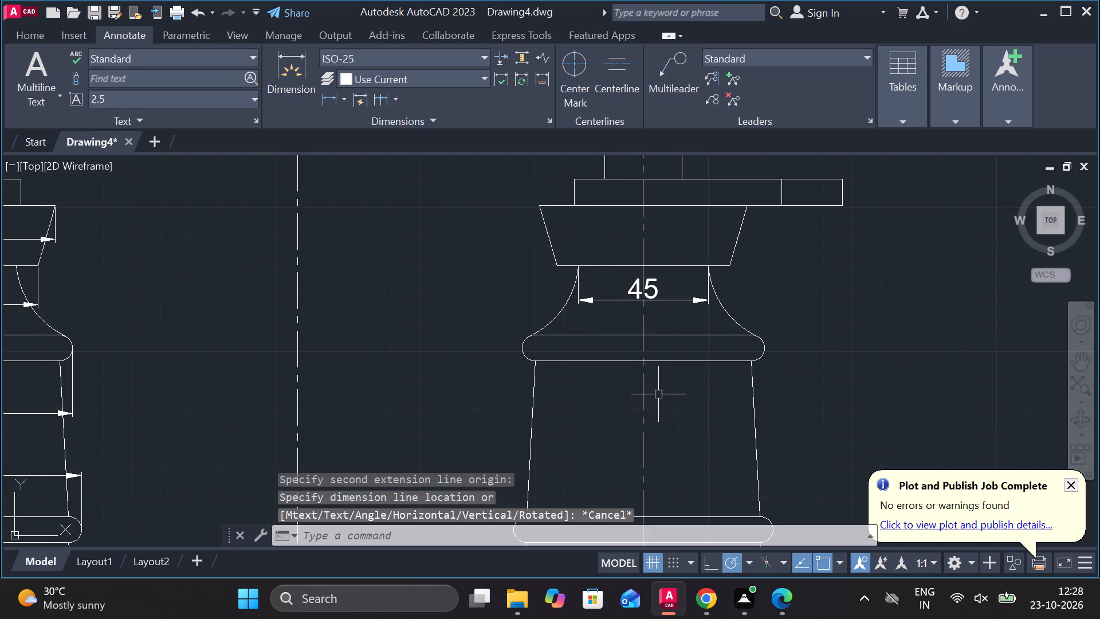
Draw a vertical line on the right column's centerline from the upper ring's top edge to its bottom edge.
key(l)
key(Return)
click(647, 339)
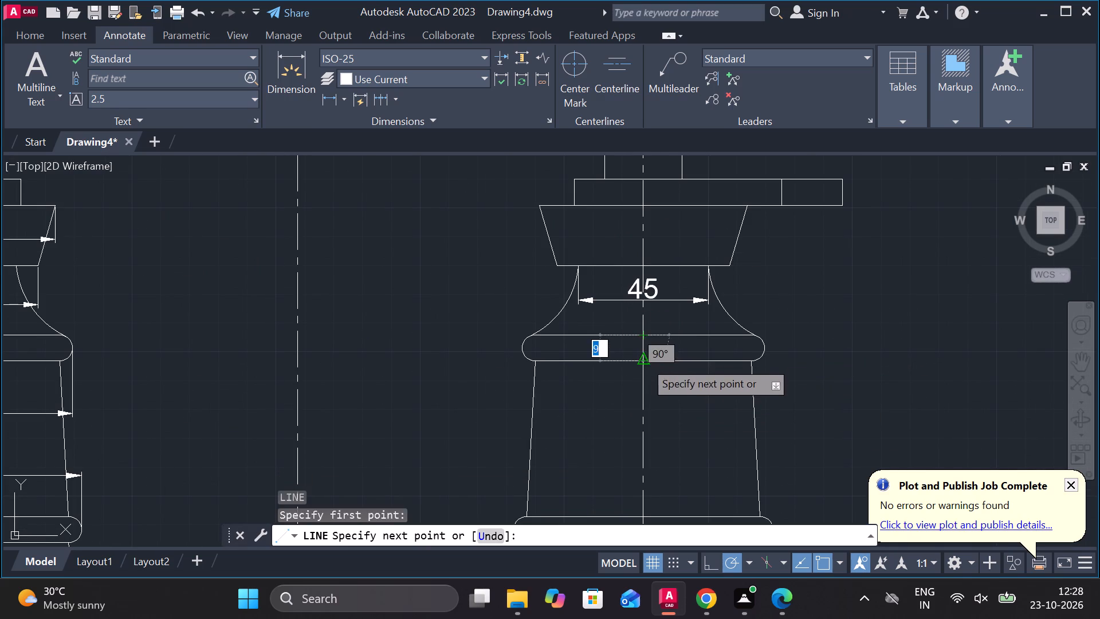
click(644, 361)
key(grave)
key(Escape)
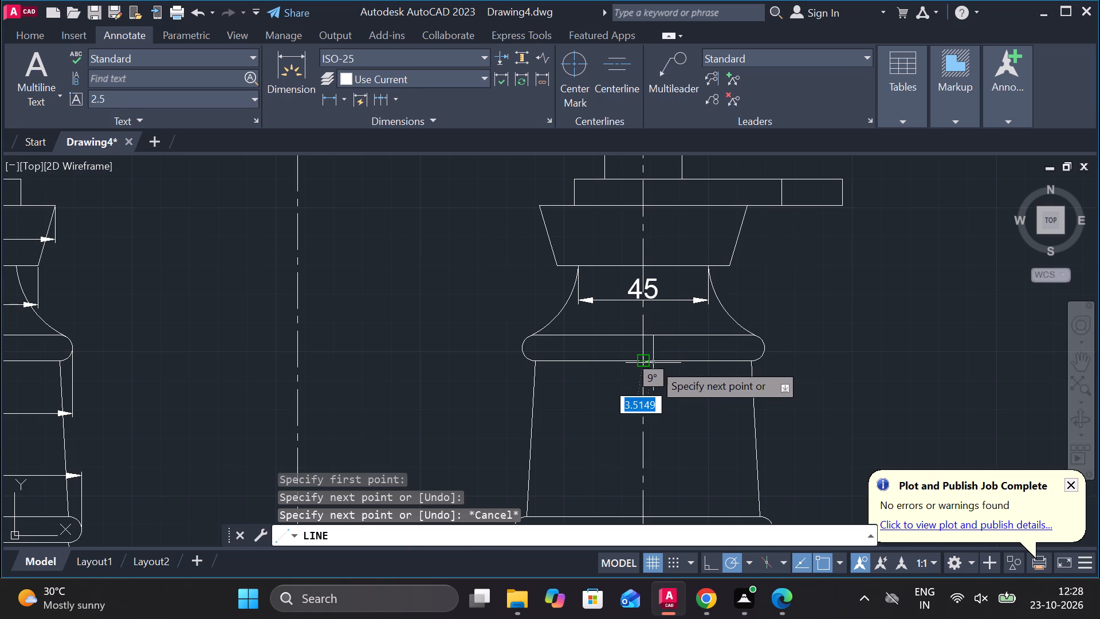
key(Escape)
Offset the short vertical line in the right column's upper ring by 36 to both sides of the centerline.
click(641, 355)
key(o)
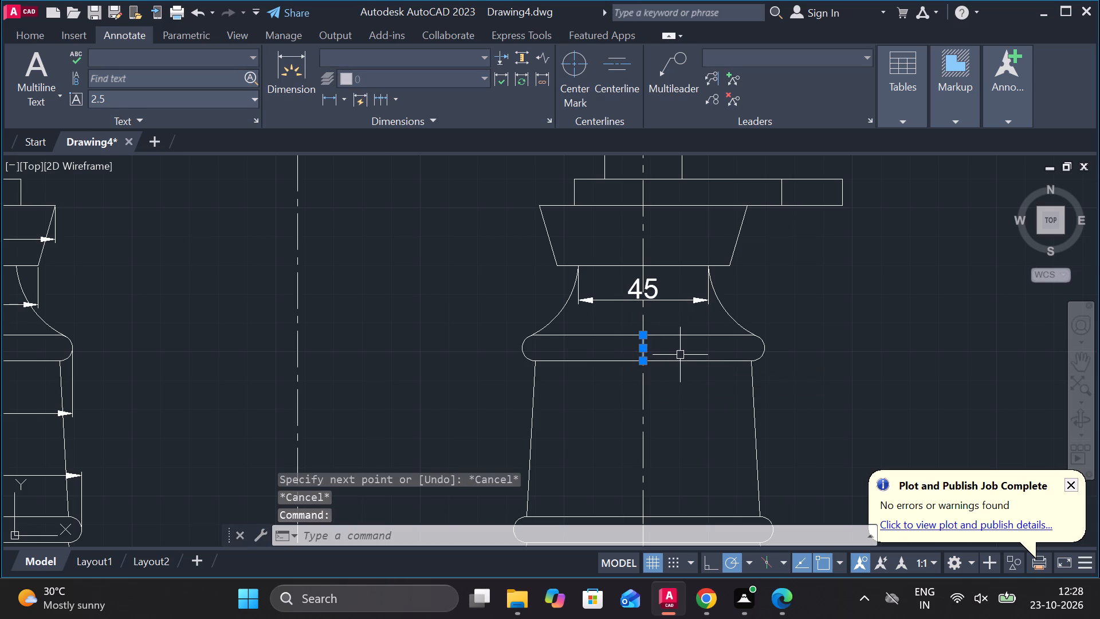
key(Return)
key(Return)
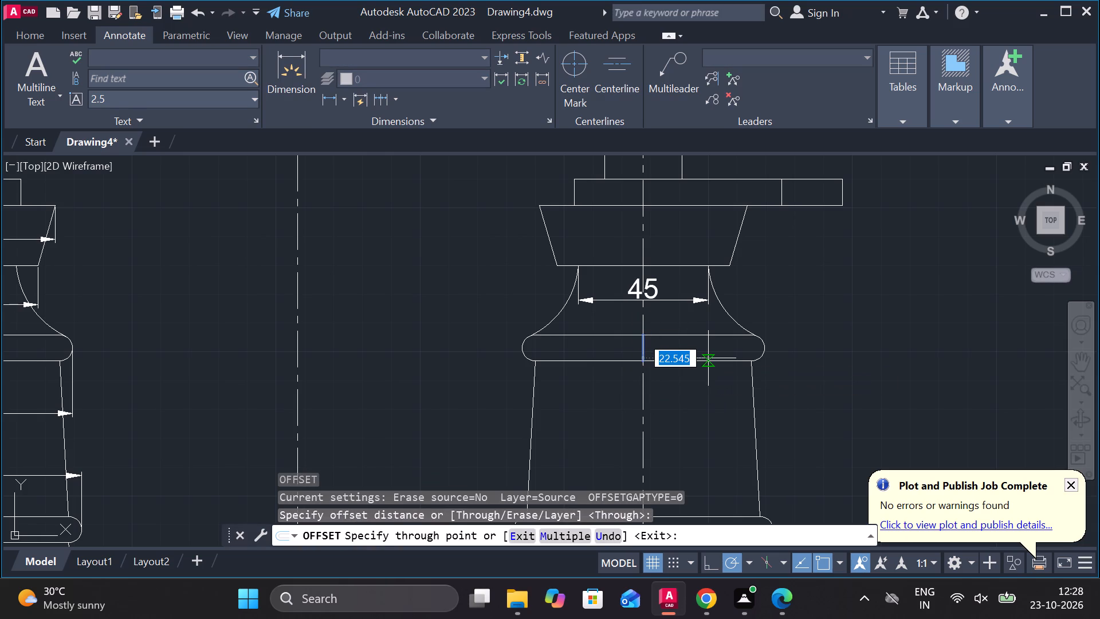
key(3)
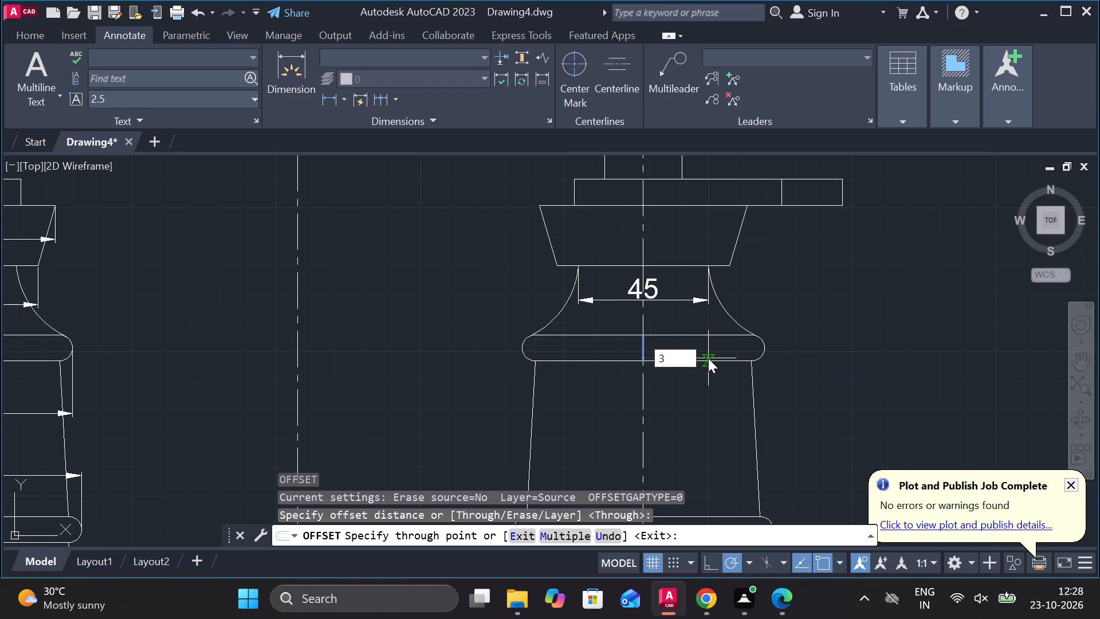
key(6)
key(Return)
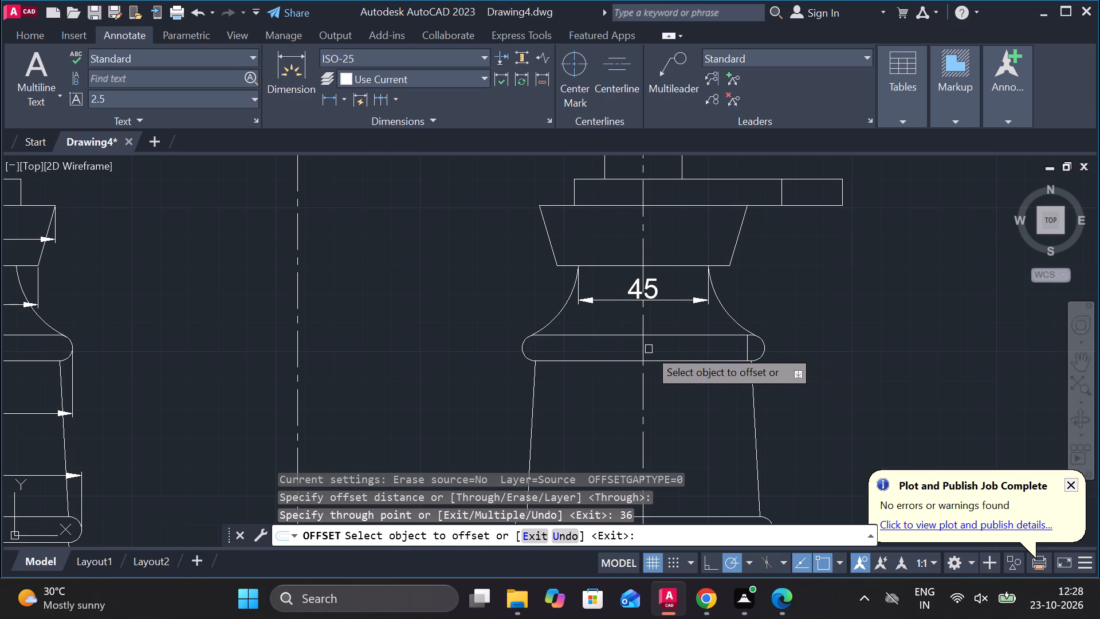
click(641, 356)
text(36)
key(Return)
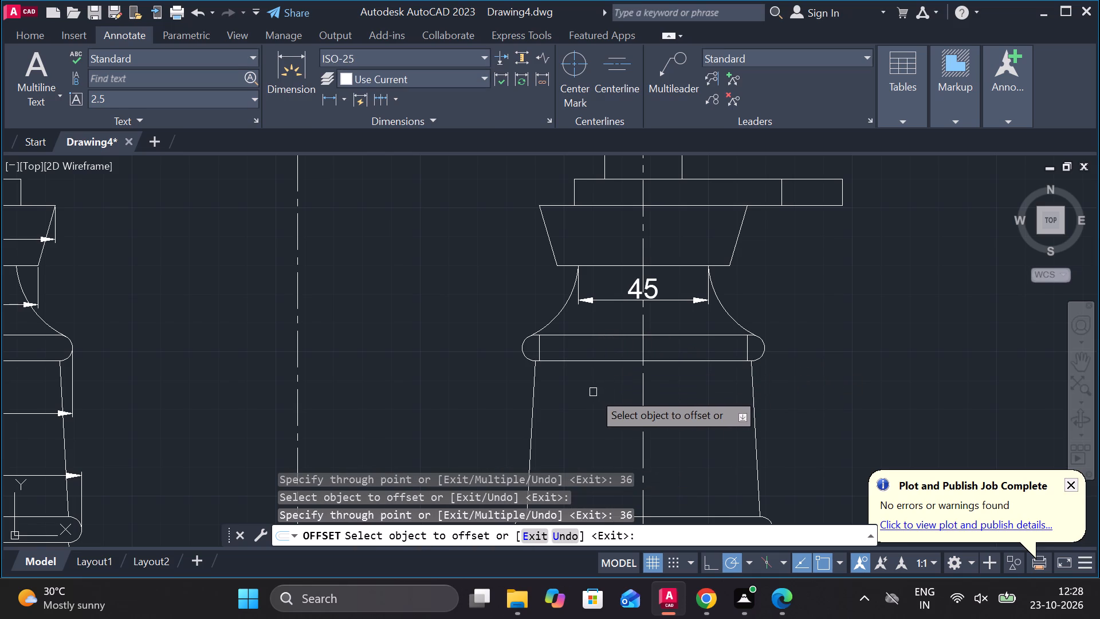
scroll(593, 392, up, 1)
key(Escape)
Draw two slanted lines from the shaft side ends on the right column's lower ring to the bottom ends of the offset lines.
scroll(539, 382, down, 2)
middle_drag(544, 383, 558, 305)
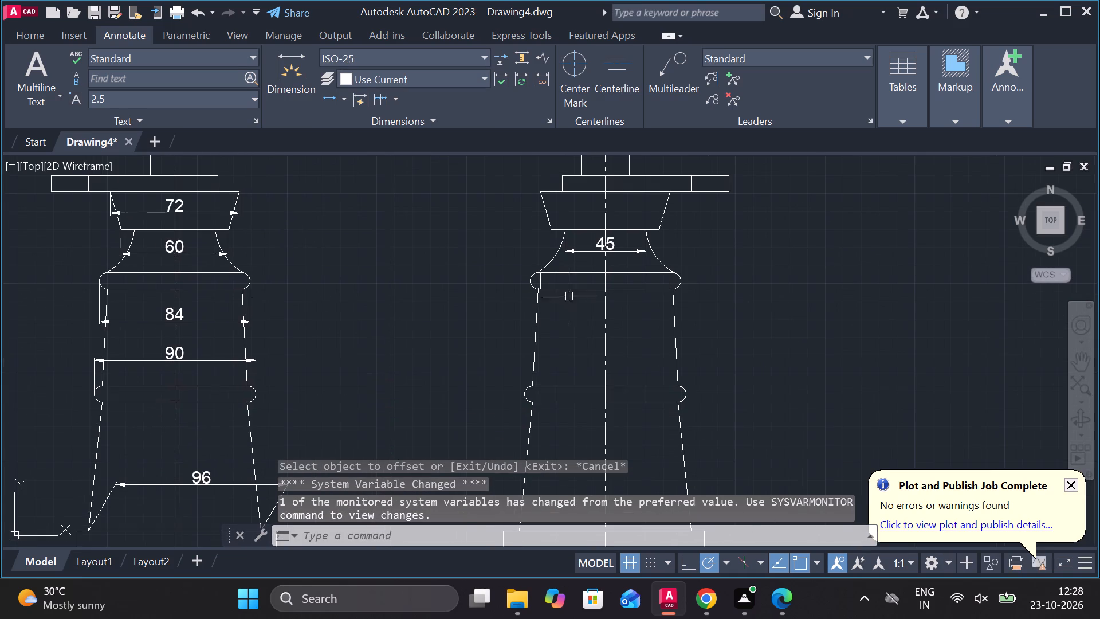
key(l)
key(Return)
scroll(568, 335, up, 2)
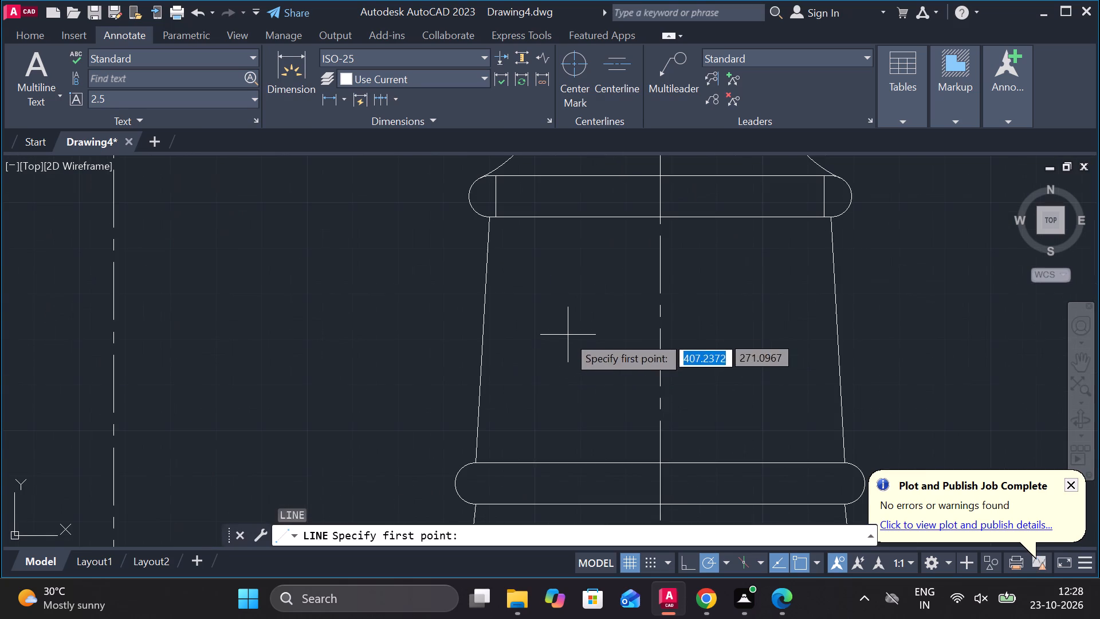
click(481, 455)
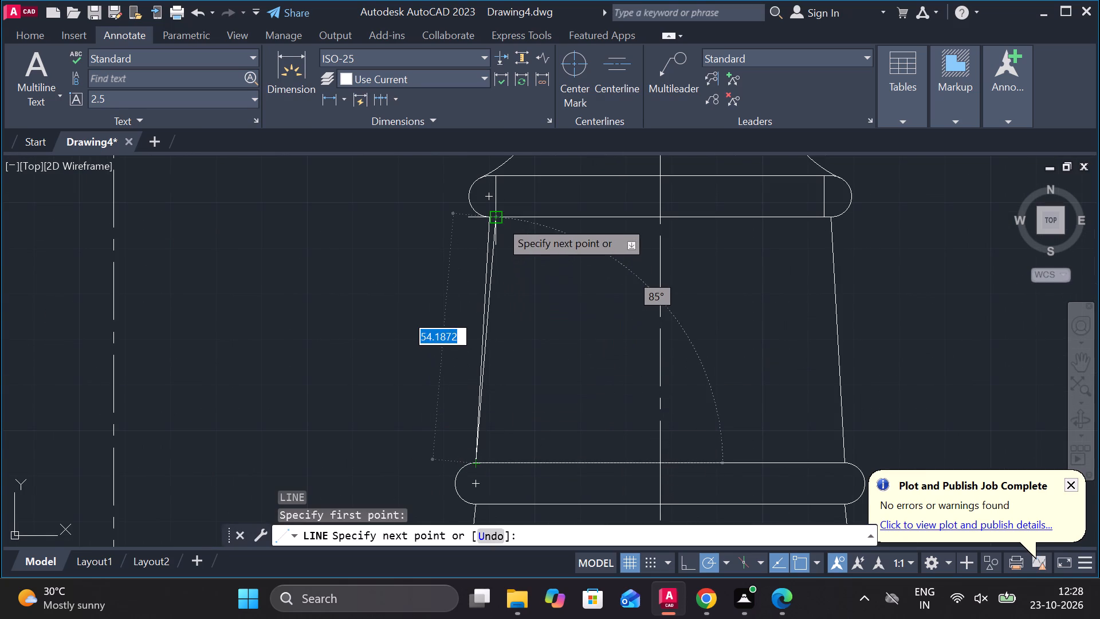
click(500, 220)
key(Escape)
key(space)
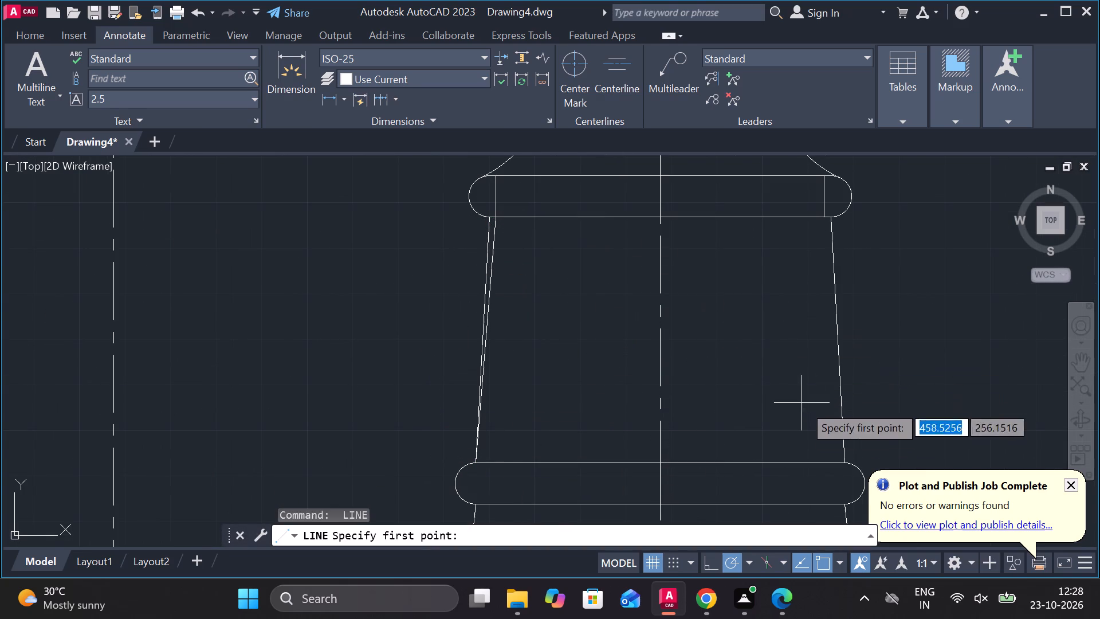
click(837, 463)
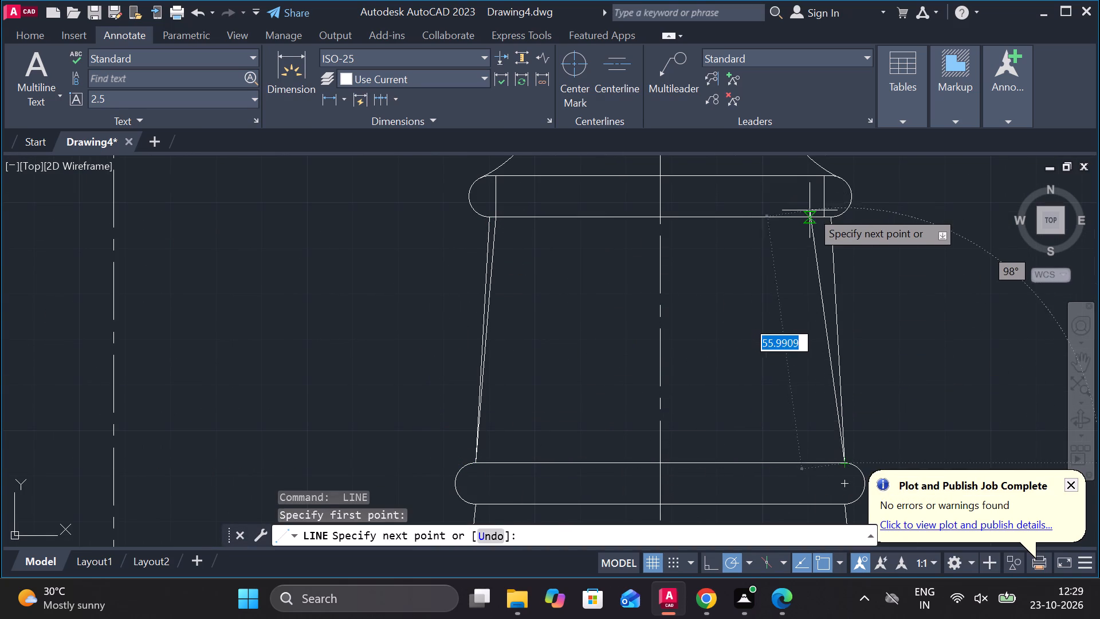
click(823, 213)
key(Escape)
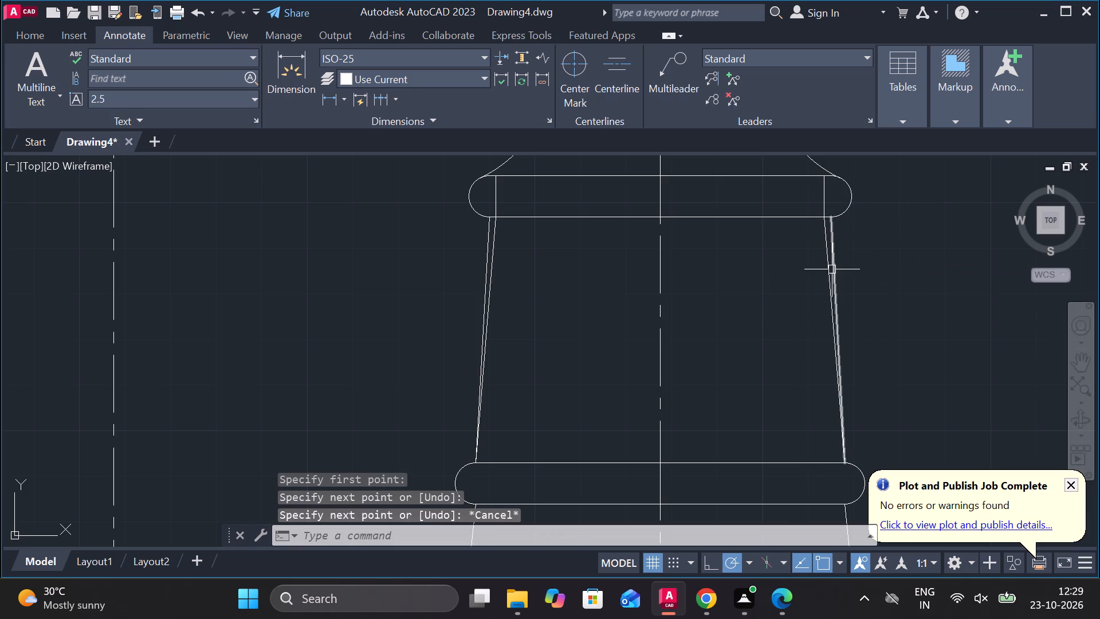
Erase the two original outer slanted sides of the right column's shaft section between the rings.
click(833, 253)
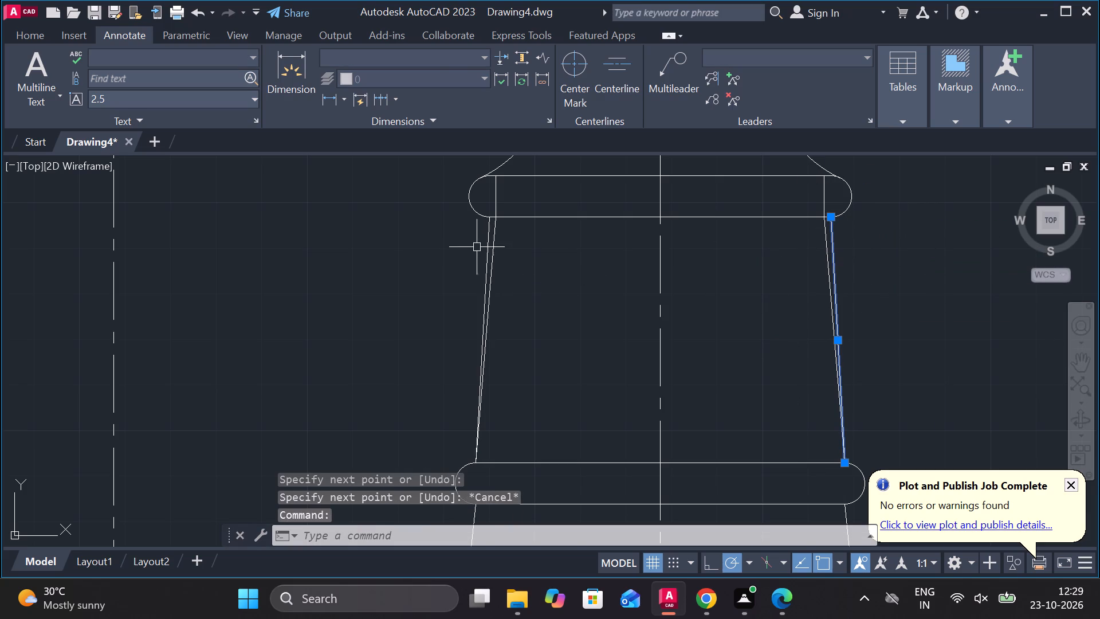
click(486, 241)
text(E)
key(space)
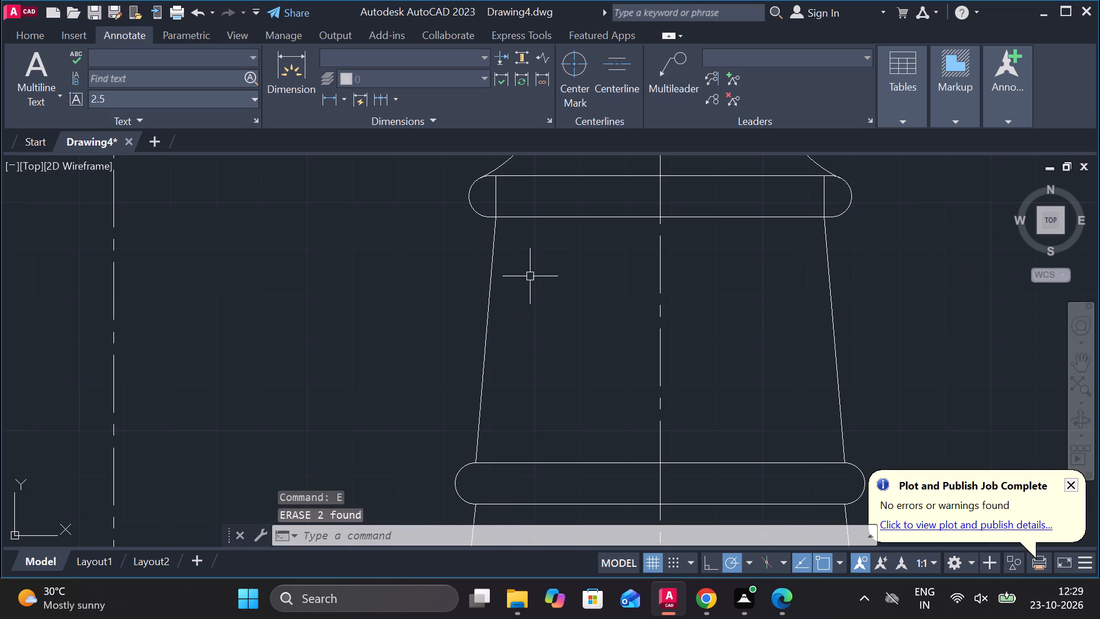
Trim away the two short offset vertical lines inside the right column's upper ring.
text(TR)
key(space)
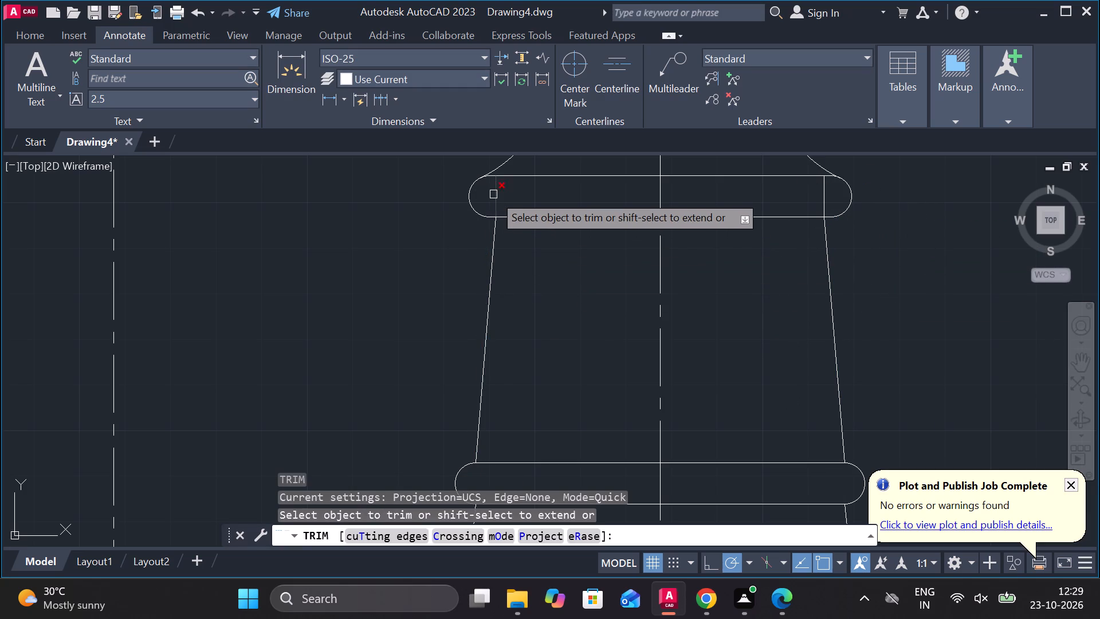
click(494, 194)
click(823, 200)
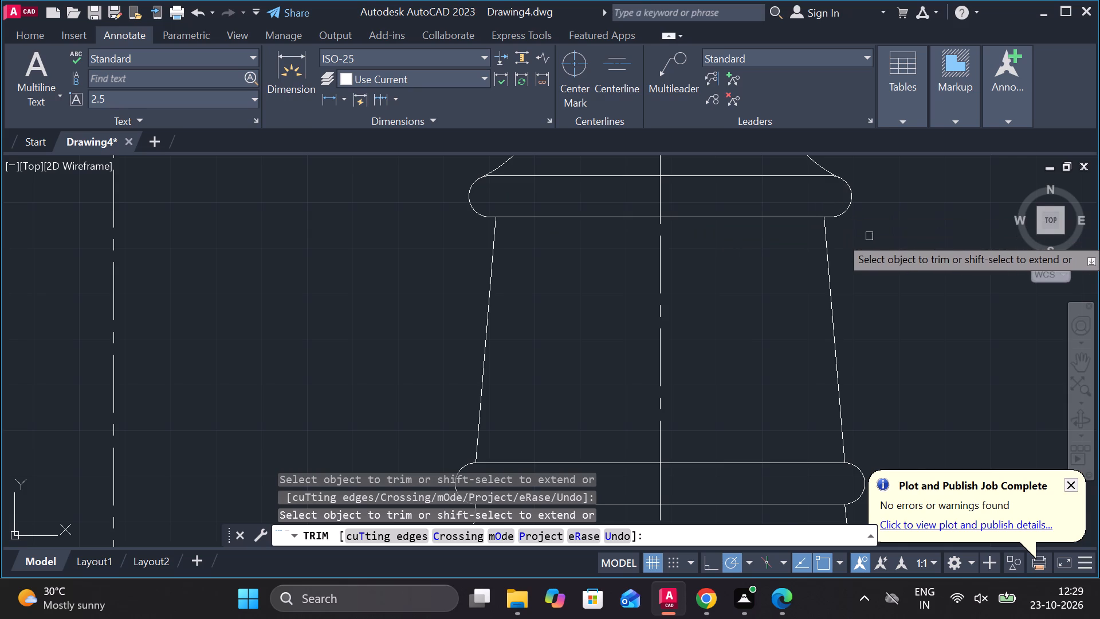
scroll(869, 236, down, 2)
key(Escape)
Add a linear dimension for the top width of the right column's shaft section between the rings, placed below the upper ring.
middle_click(907, 252)
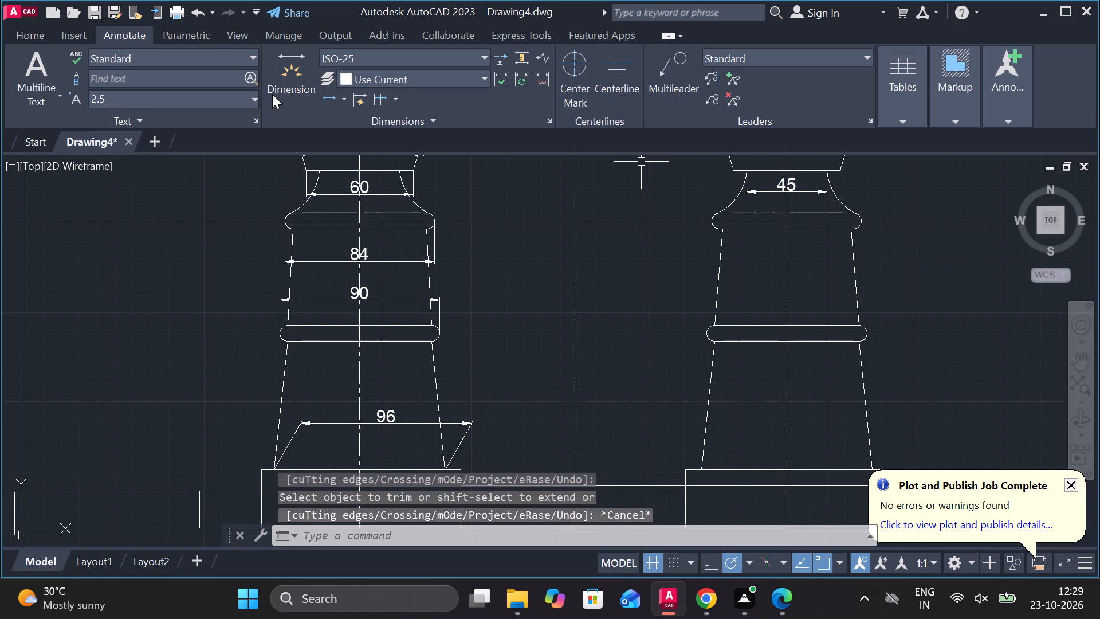
click(335, 98)
middle_drag(685, 285, 555, 285)
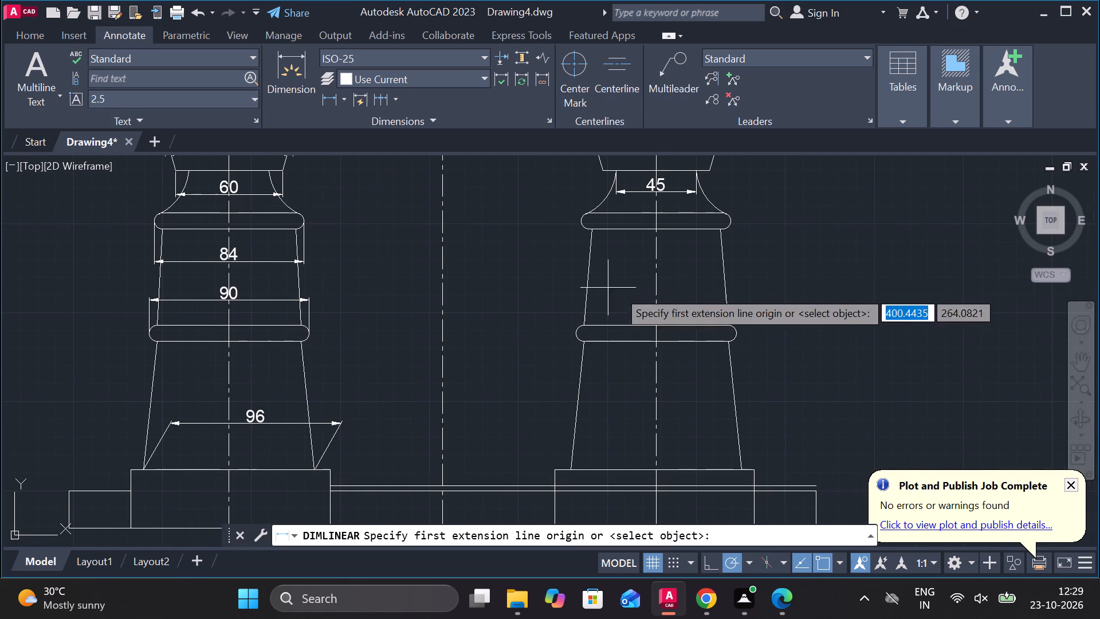
click(596, 227)
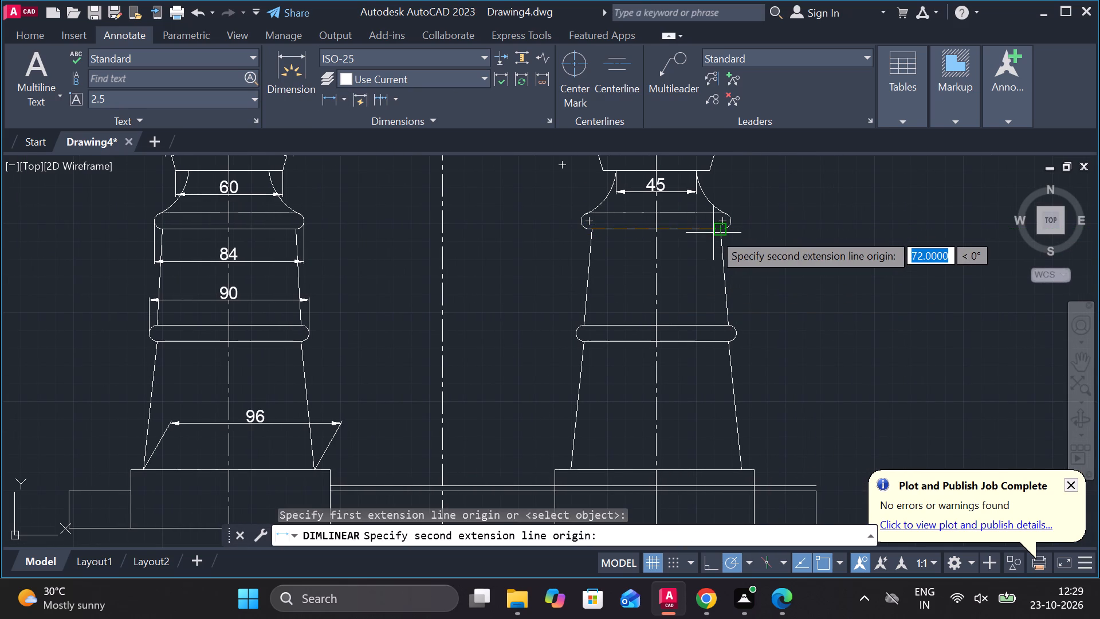
click(713, 233)
click(702, 276)
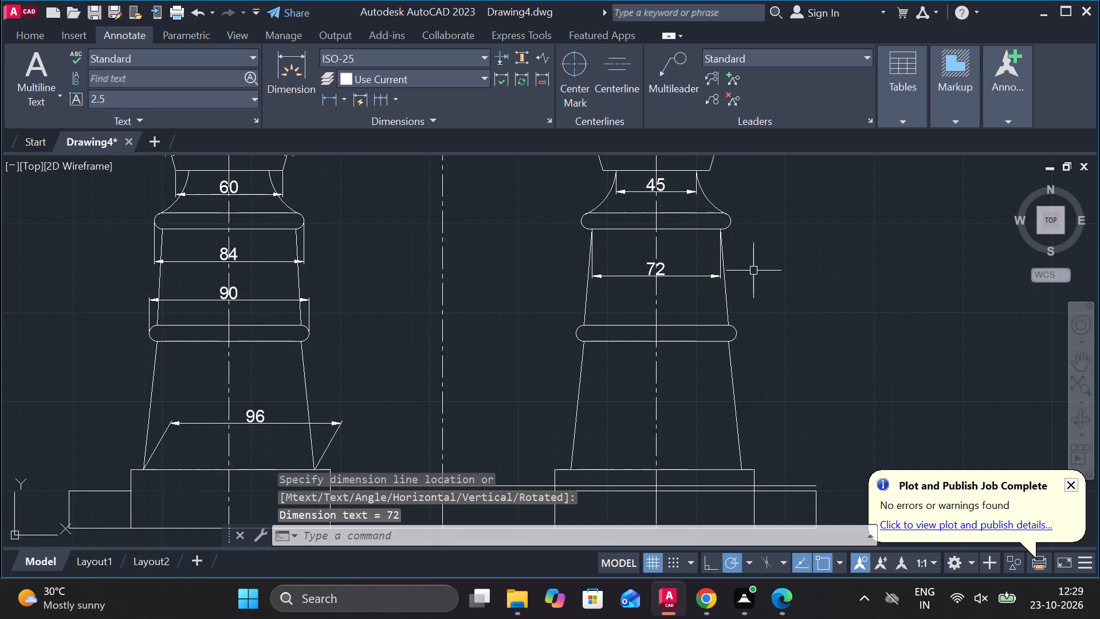
Start the Oblique dimension edit for the 72 dimension on the right column's shaft.
middle_drag(751, 271, 572, 286)
scroll(516, 296, up, 2)
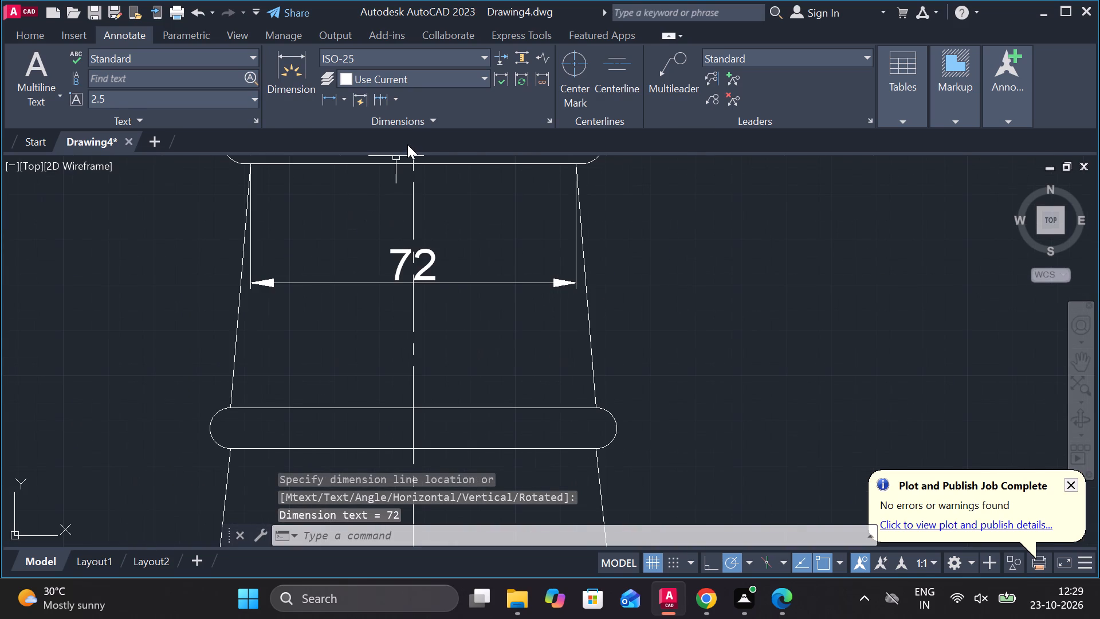
click(407, 144)
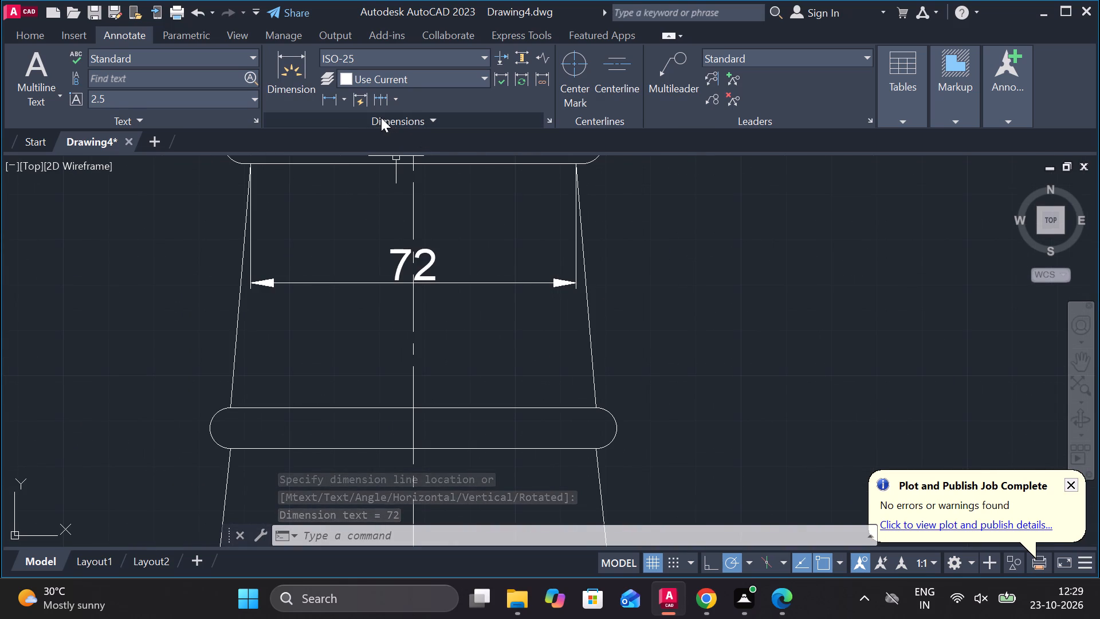
click(381, 117)
click(311, 139)
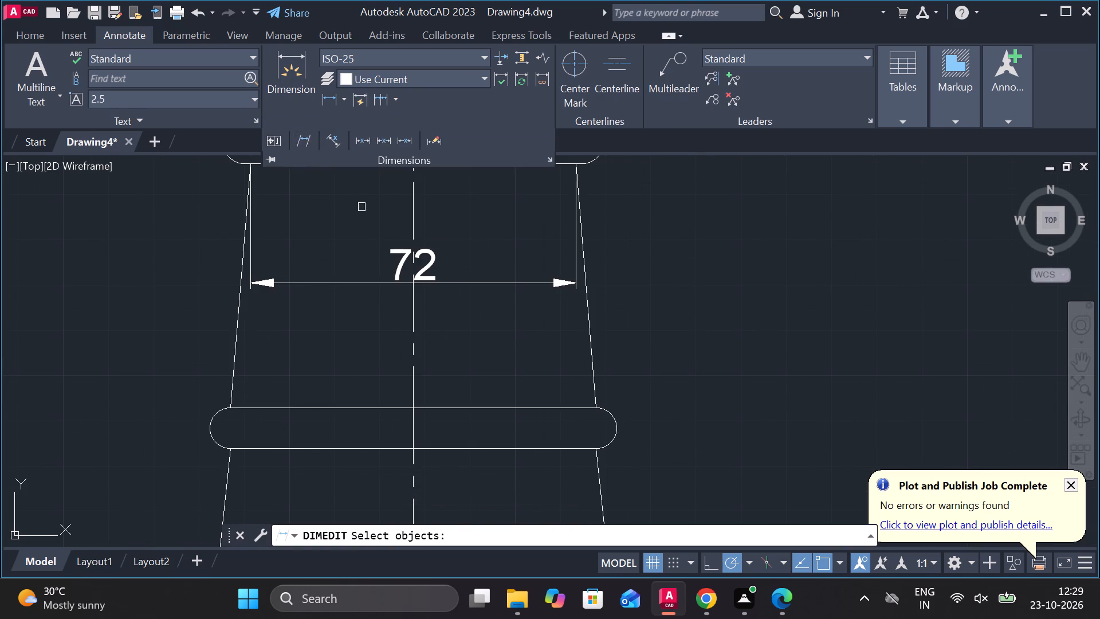
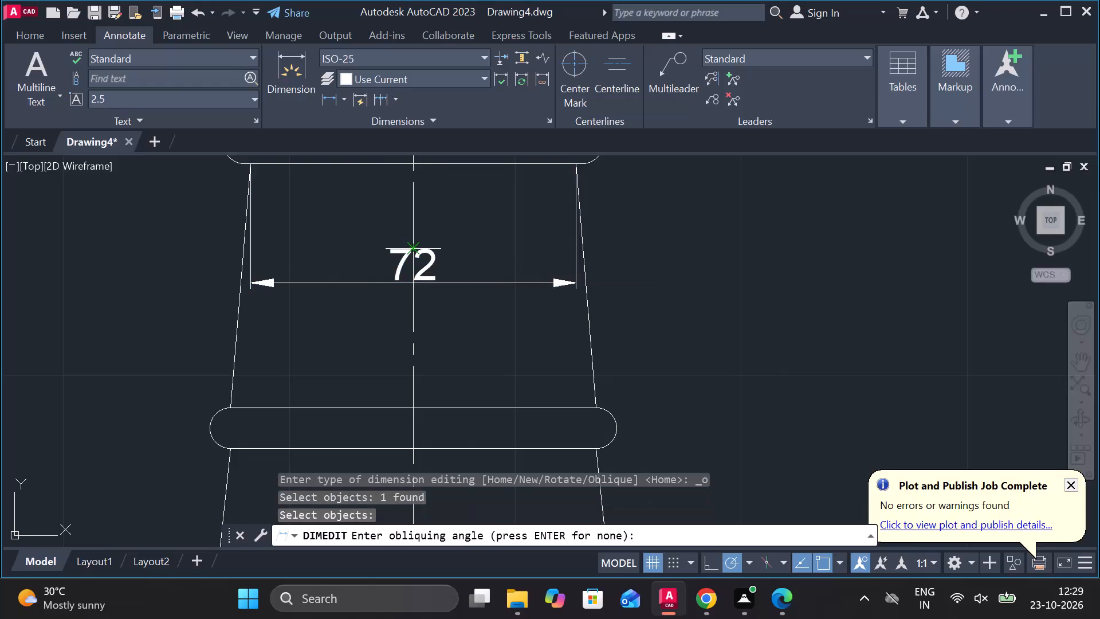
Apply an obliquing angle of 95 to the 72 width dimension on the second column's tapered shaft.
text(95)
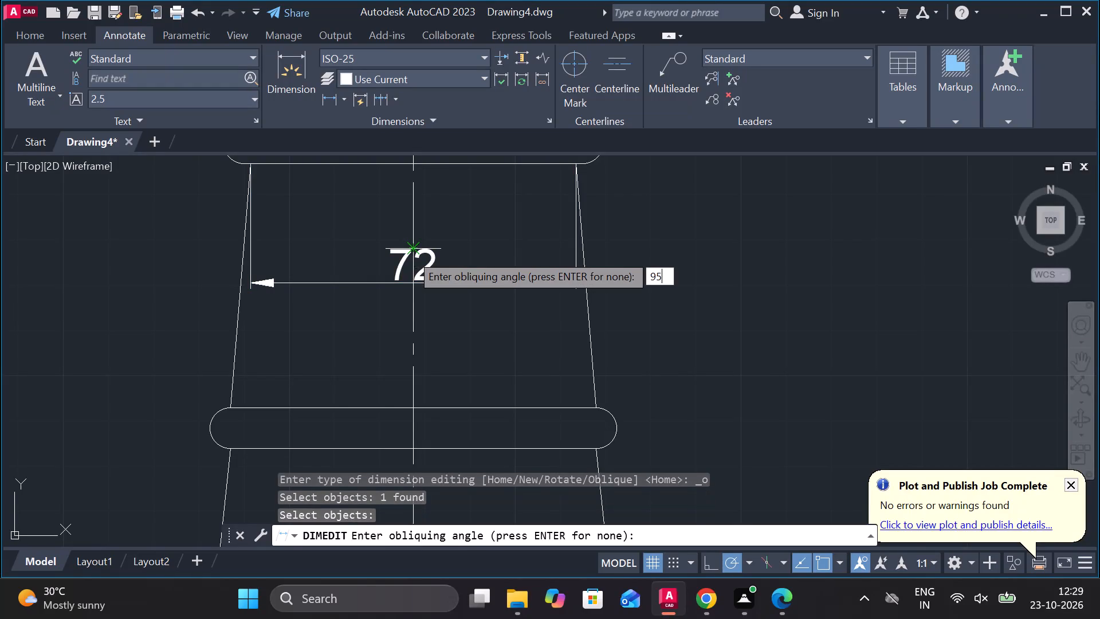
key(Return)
Oblique the extension lines of the 72 width dimension on the second column's tapered shaft to 120.
scroll(96, 135, down, 1)
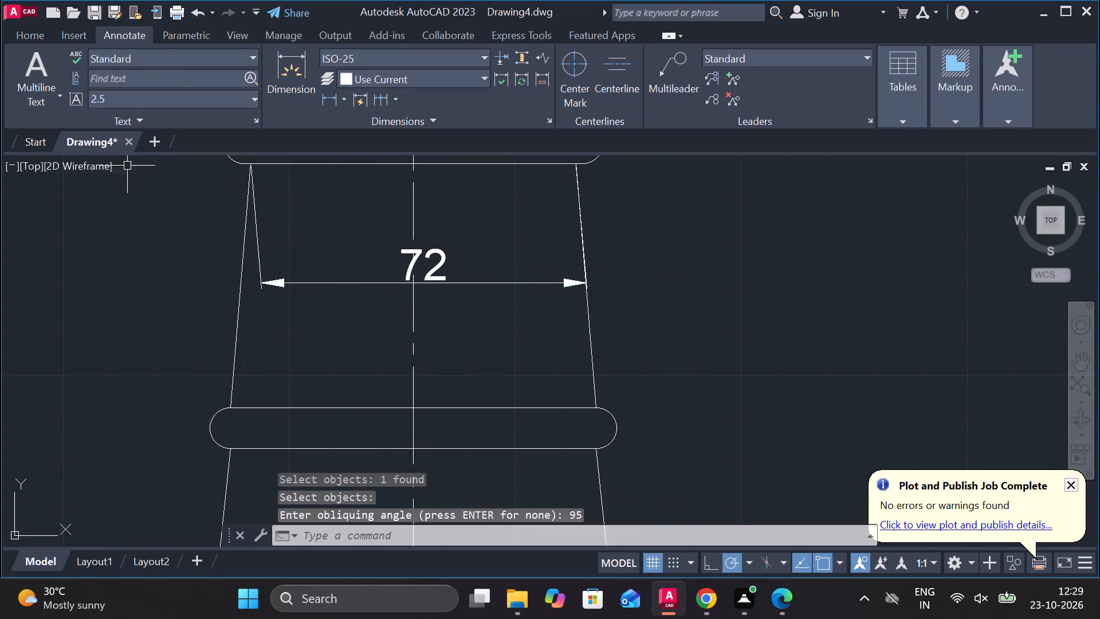
scroll(144, 180, down, 1)
scroll(281, 181, down, 1)
middle_drag(417, 242, 906, 329)
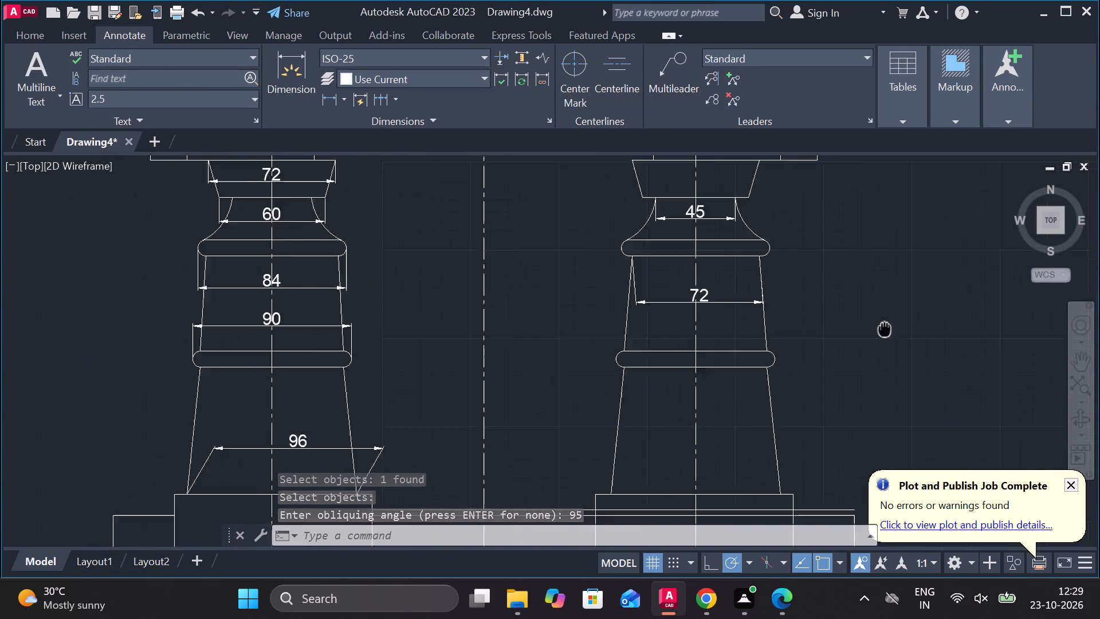
middle_drag(906, 329, 895, 328)
scroll(836, 329, up, 2)
click(703, 262)
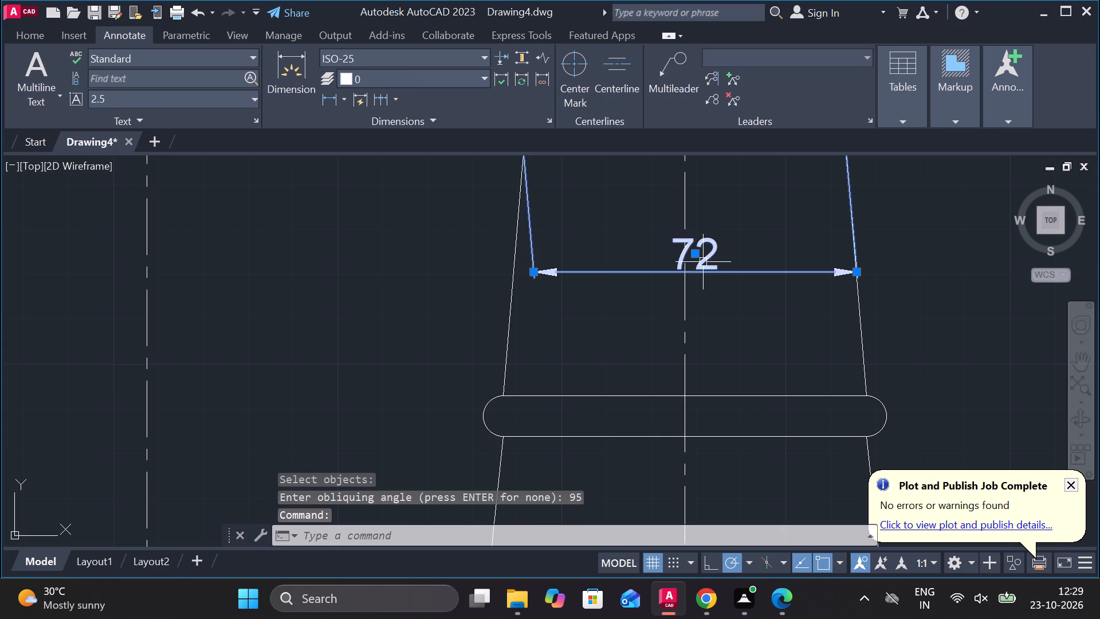
key(space)
text(120)
key(Return)
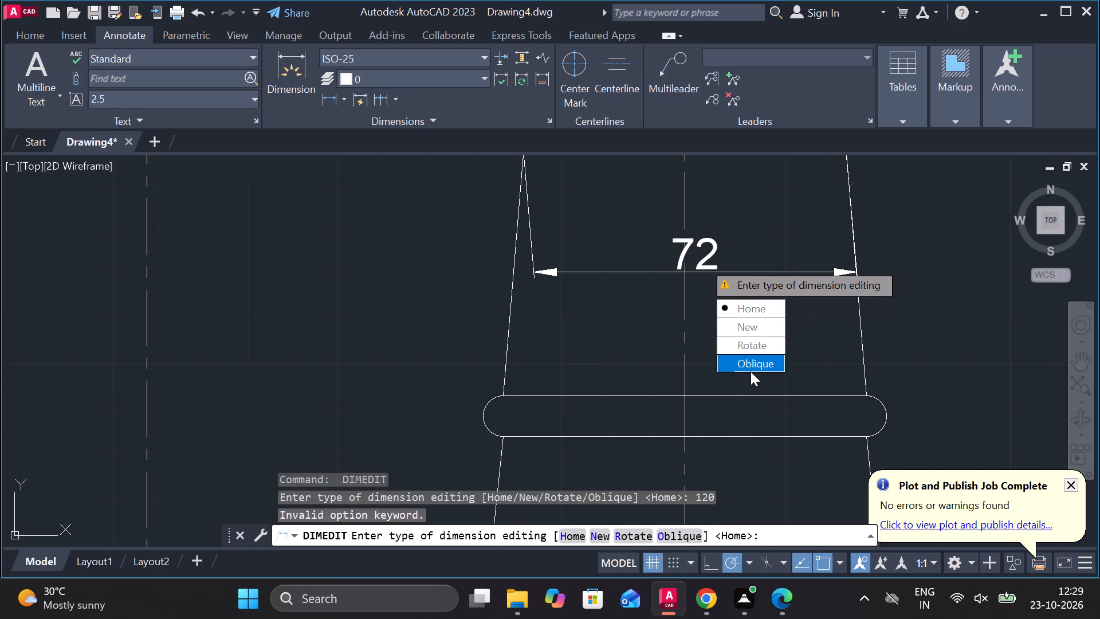
drag(750, 369, 703, 262)
text(120)
key(Return)
scroll(703, 262, down, 2)
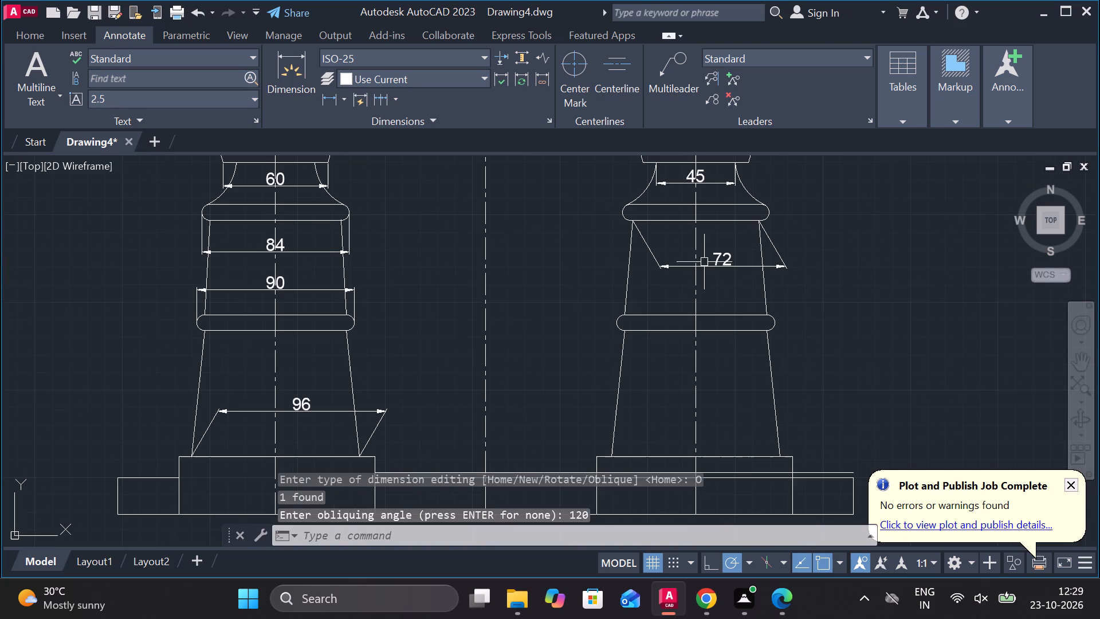
Add a vertical linear dimension for the first column's base block height, placed outside the base plate.
middle_drag(848, 314, 759, 308)
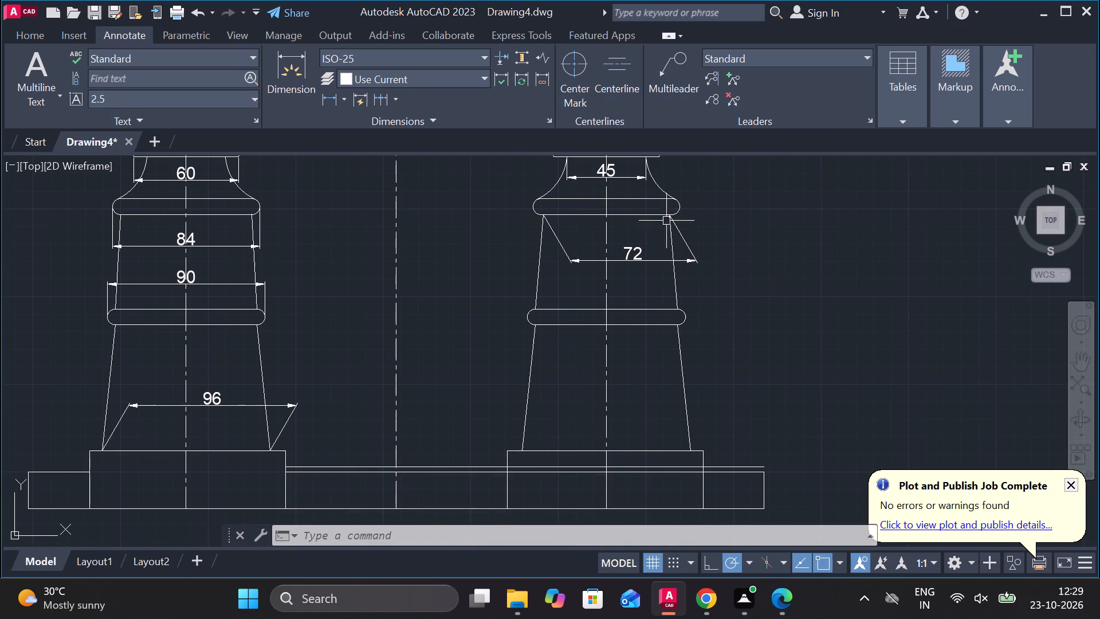
click(25, 36)
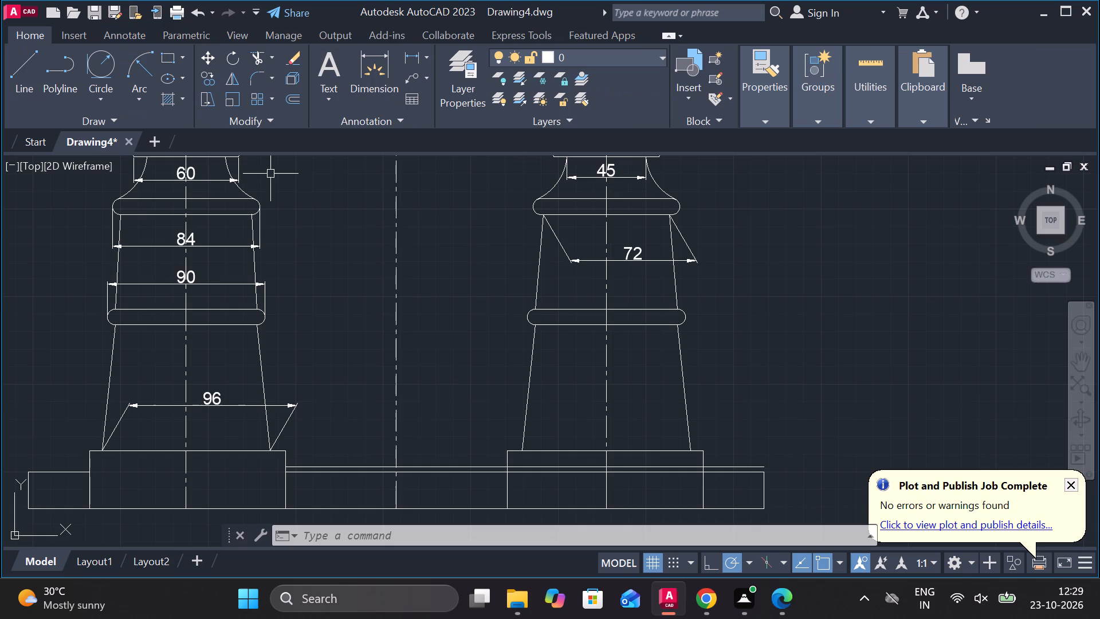
click(417, 56)
middle_drag(586, 383, 575, 281)
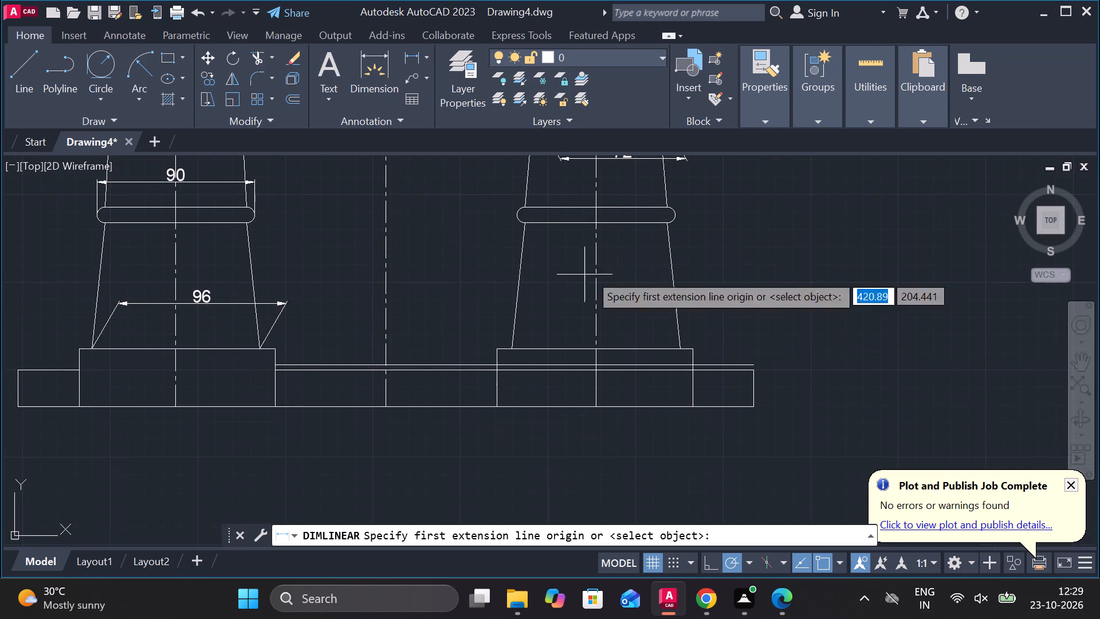
scroll(601, 323, down, 1)
middle_drag(480, 421, 812, 421)
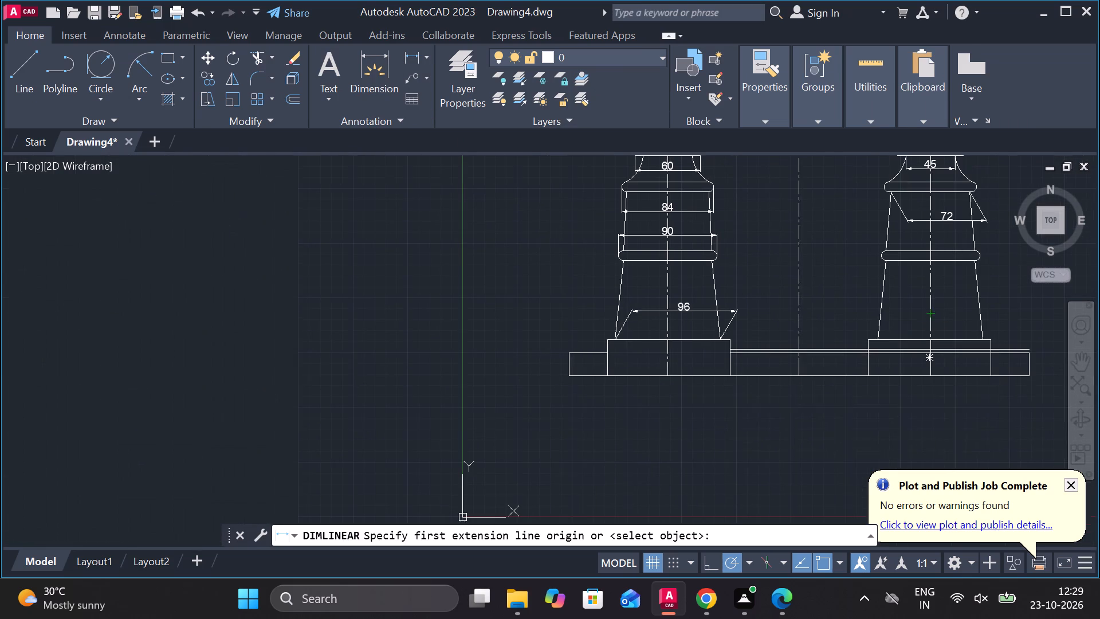
scroll(634, 392, up, 1)
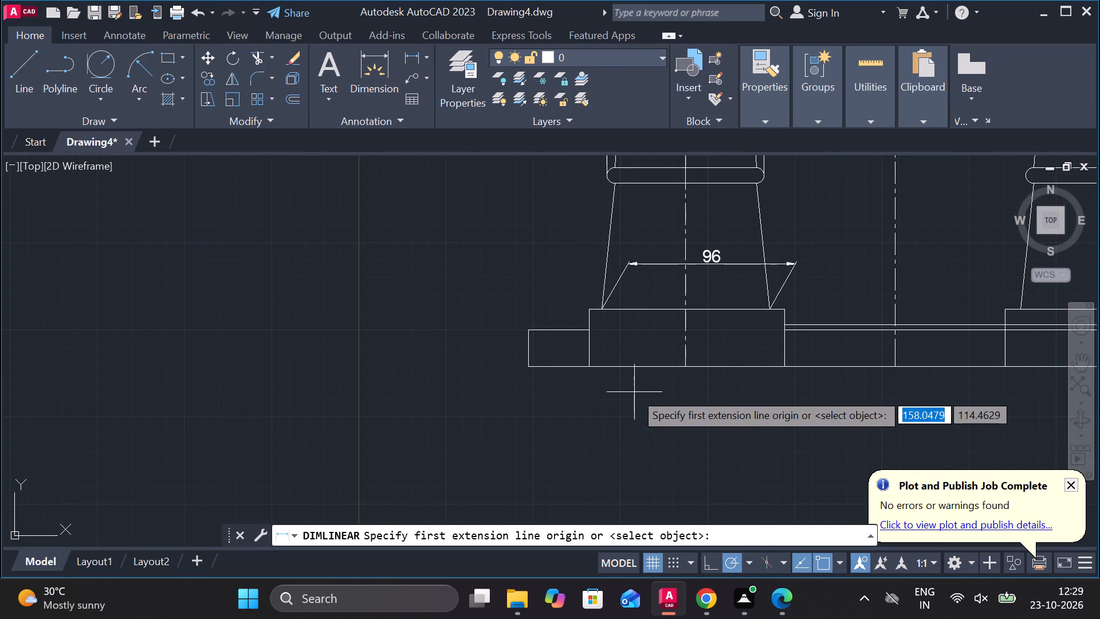
click(590, 316)
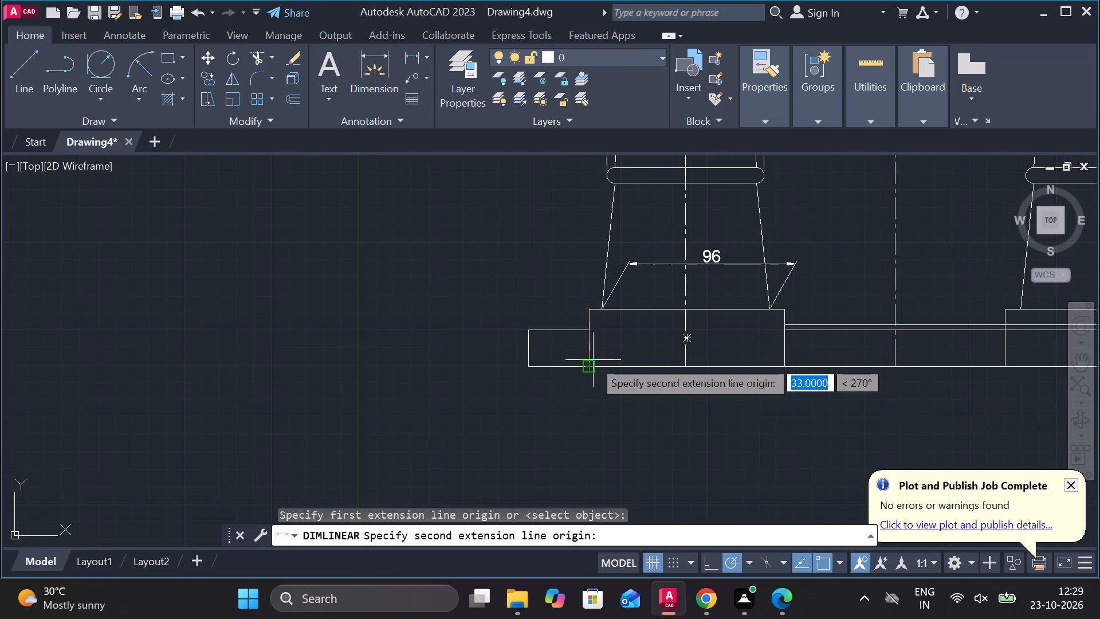
click(593, 361)
click(430, 361)
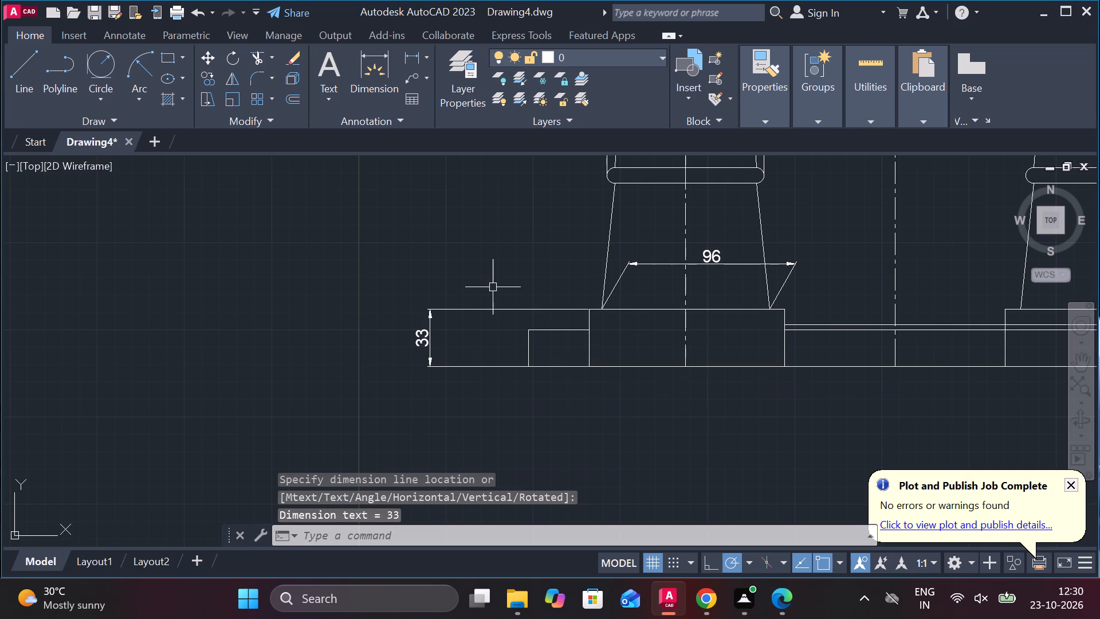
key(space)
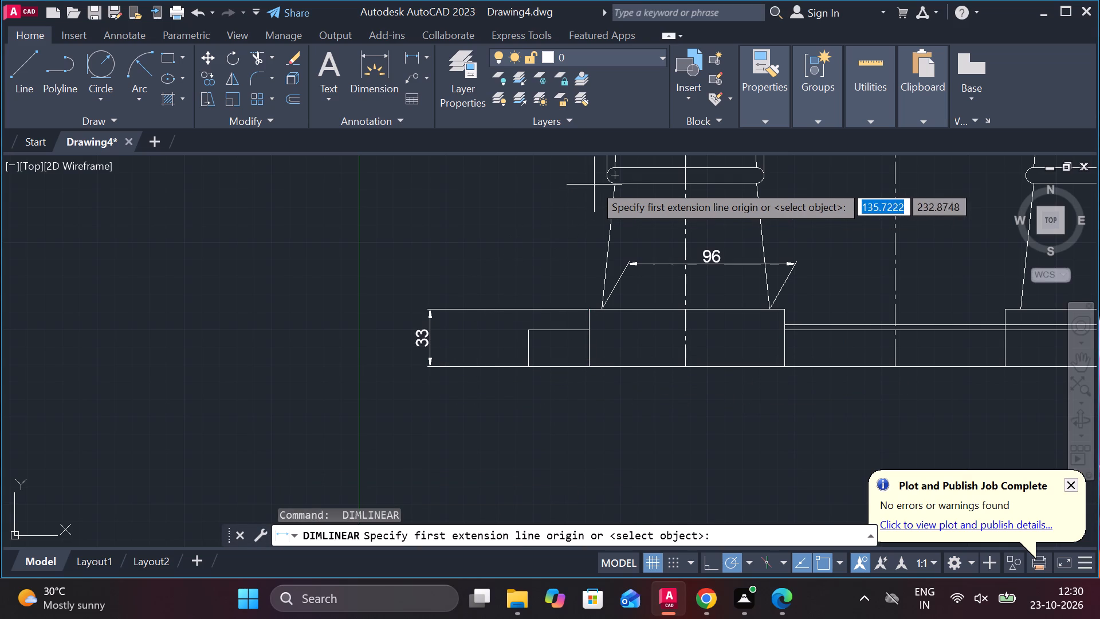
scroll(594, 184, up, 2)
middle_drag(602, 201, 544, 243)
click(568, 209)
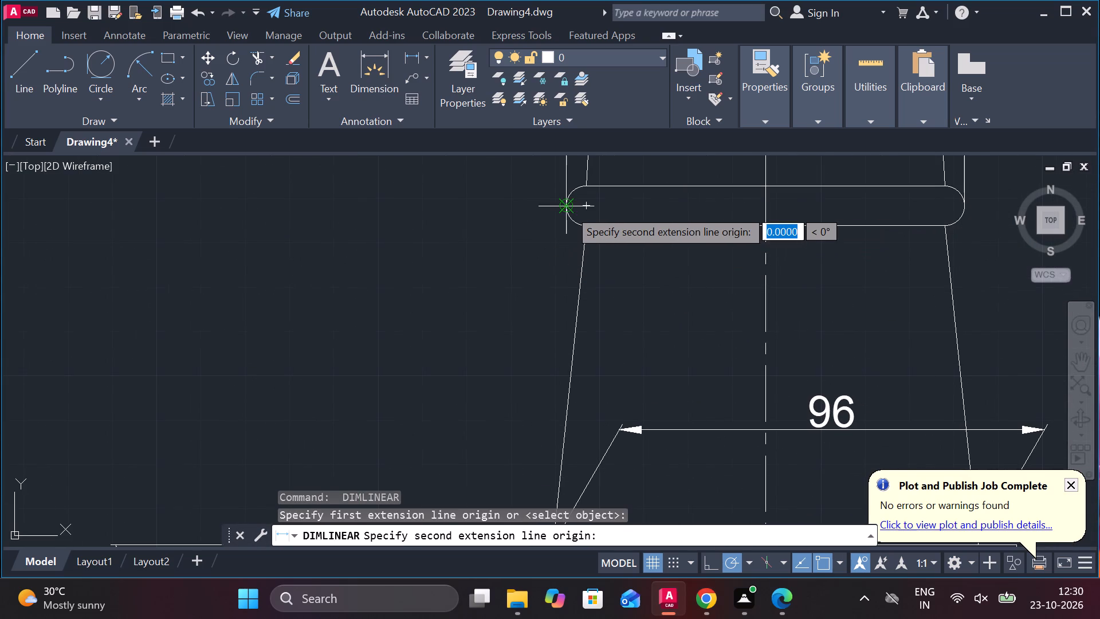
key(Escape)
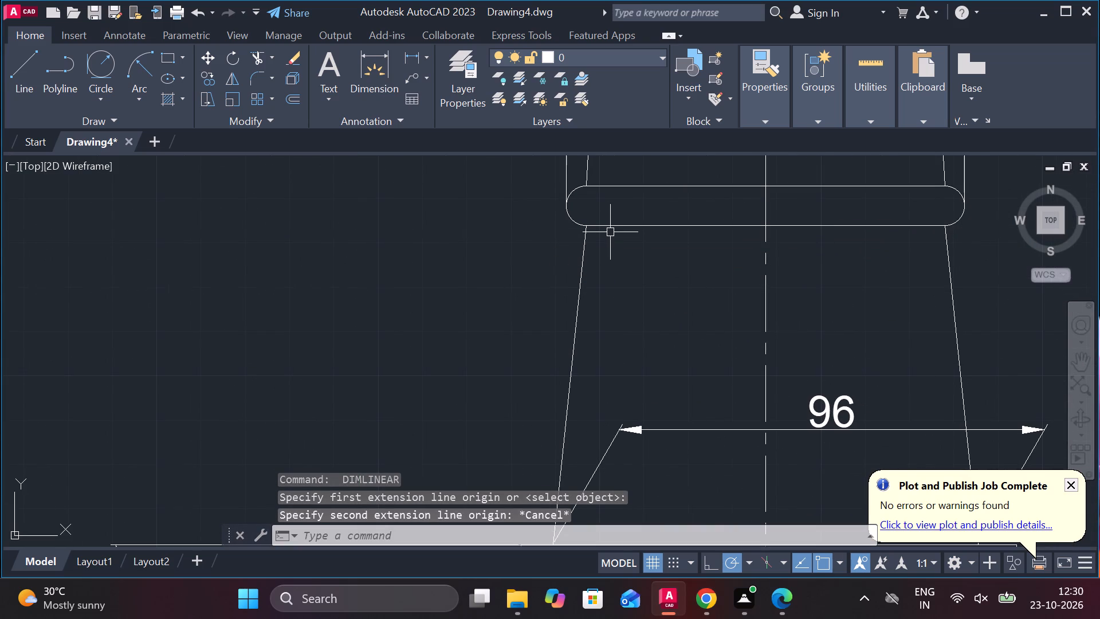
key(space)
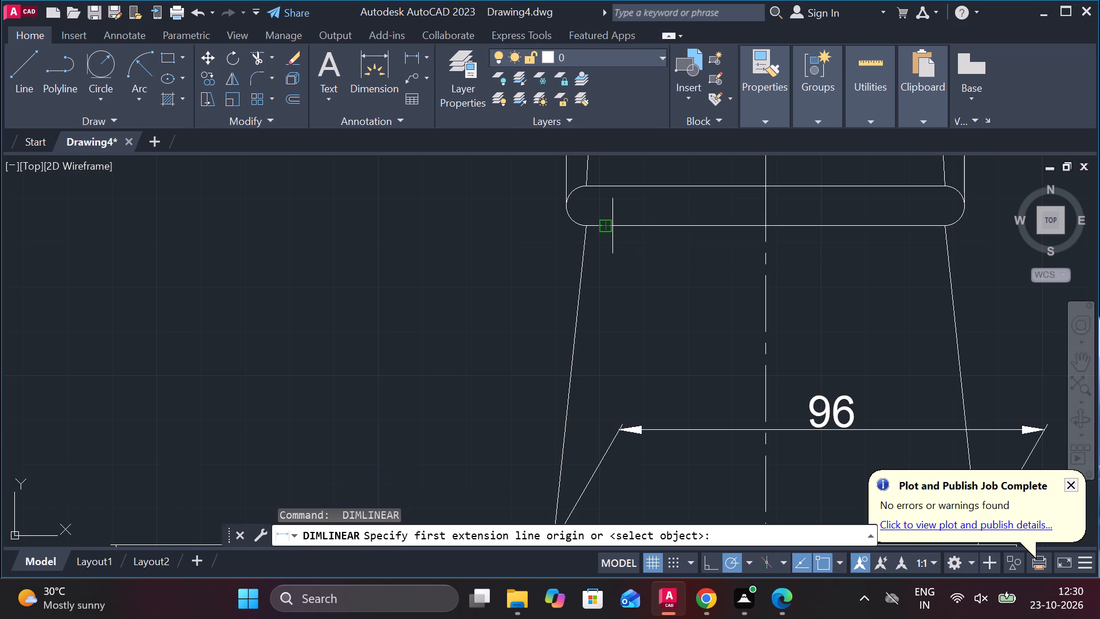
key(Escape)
Dimension the height of the first column's lower tapered section, aligned with the base block's height dimension.
click(410, 55)
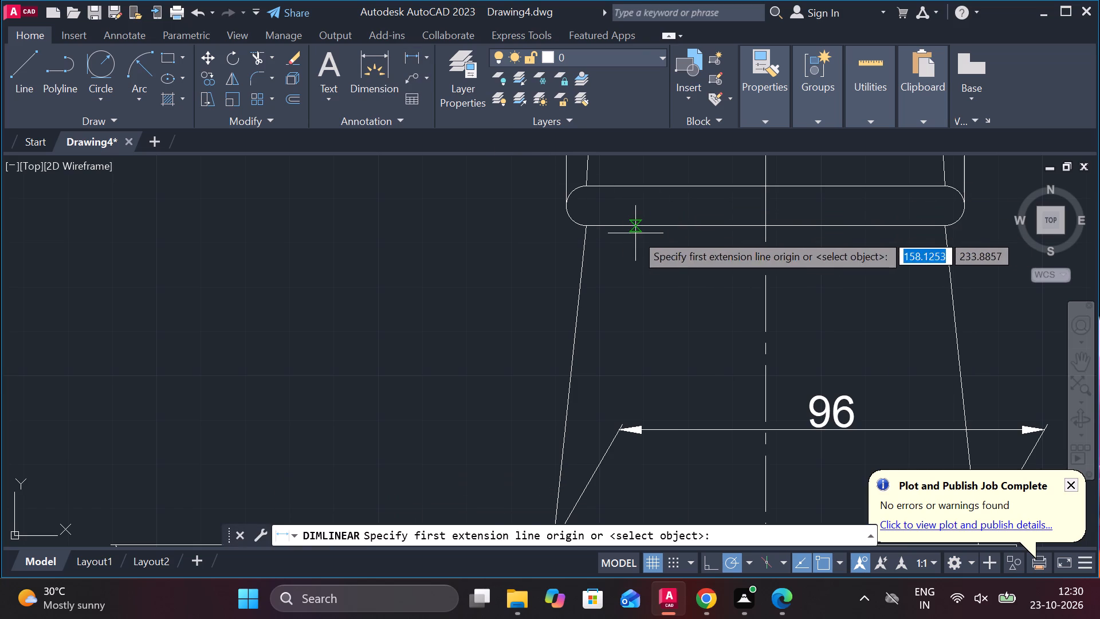
click(635, 233)
scroll(635, 254, down, 3)
click(588, 315)
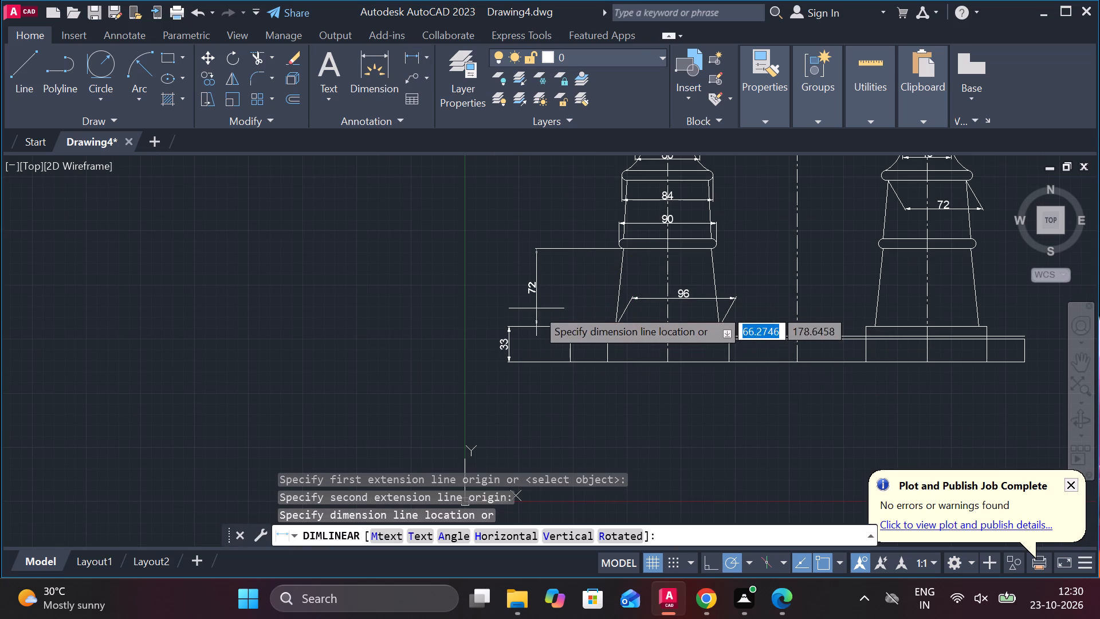
click(510, 326)
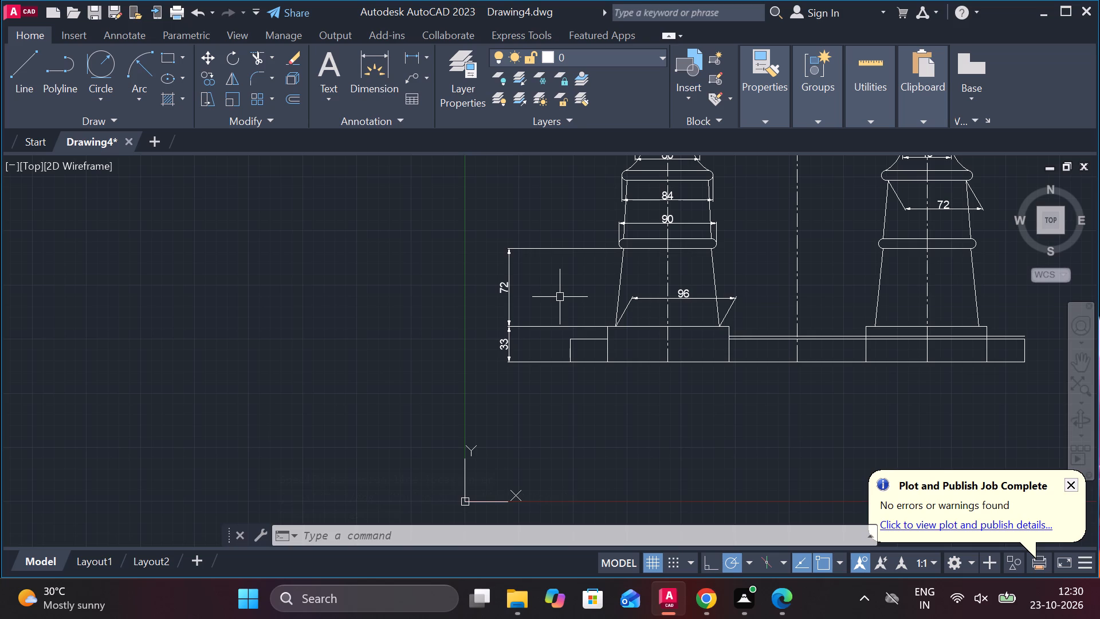
Dimension the thickness of the first column's lower rounded ring, in line with the existing vertical dimensions.
middle_drag(624, 338, 642, 379)
click(408, 57)
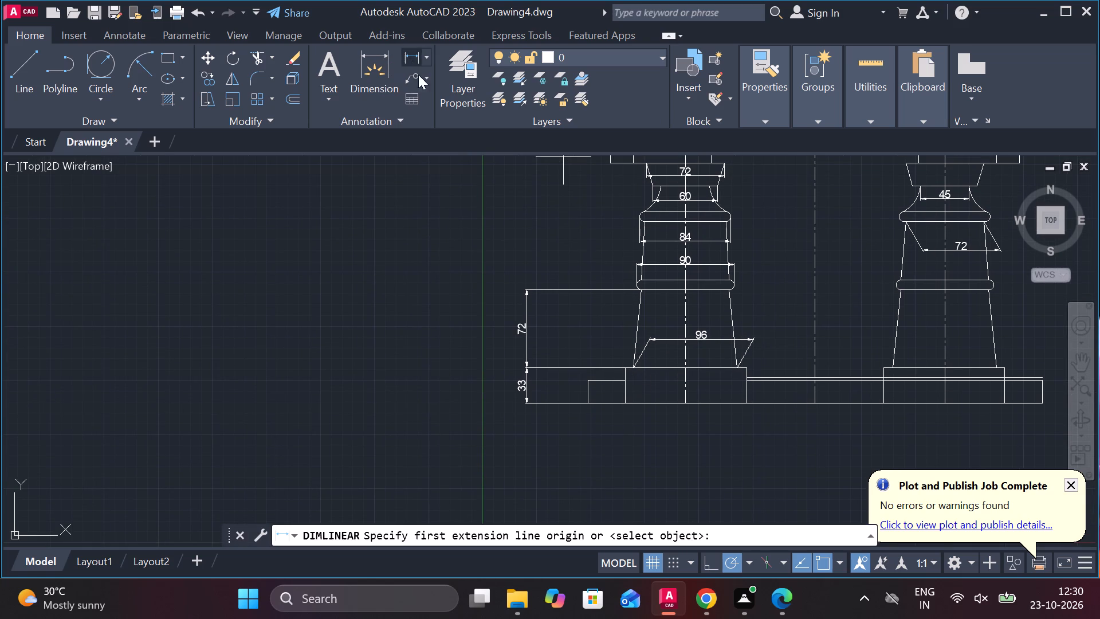
scroll(619, 220, up, 2)
middle_drag(650, 301, 583, 252)
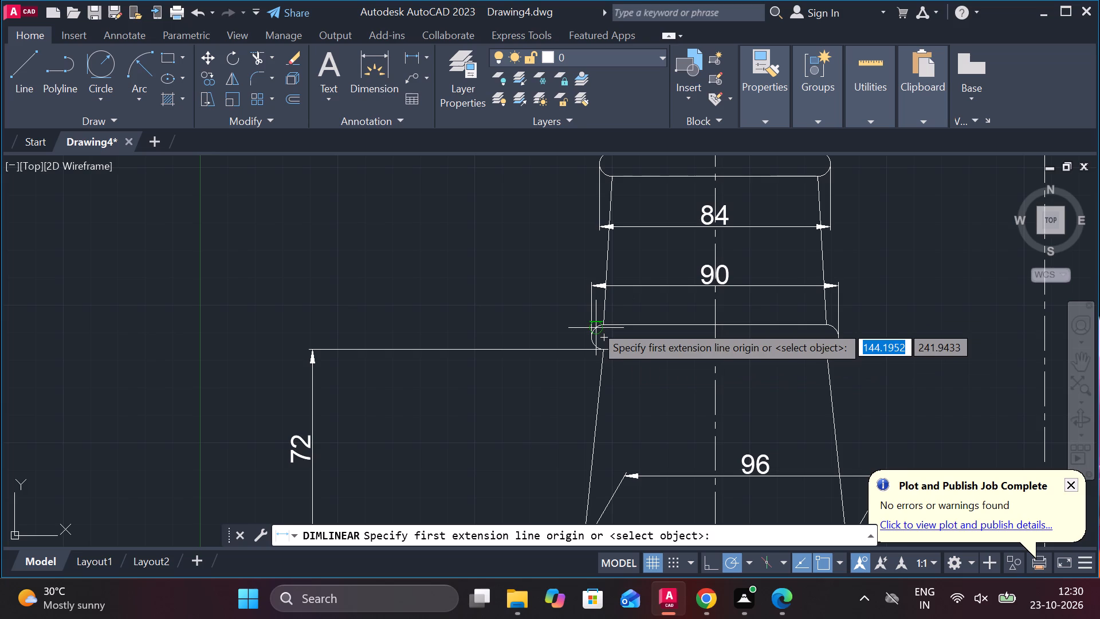
click(599, 322)
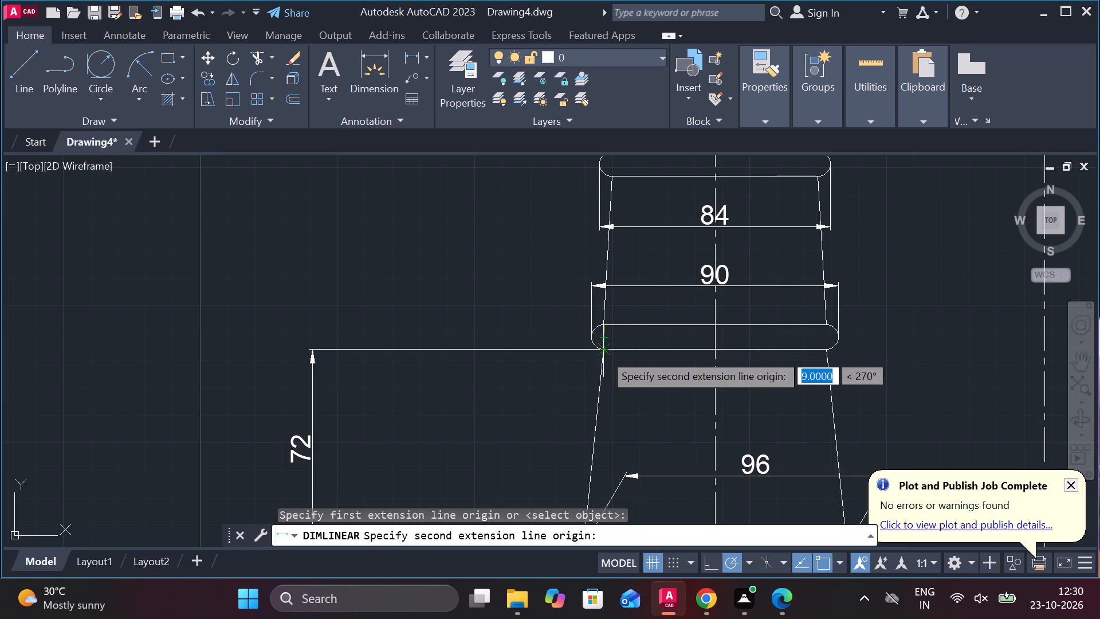
click(603, 353)
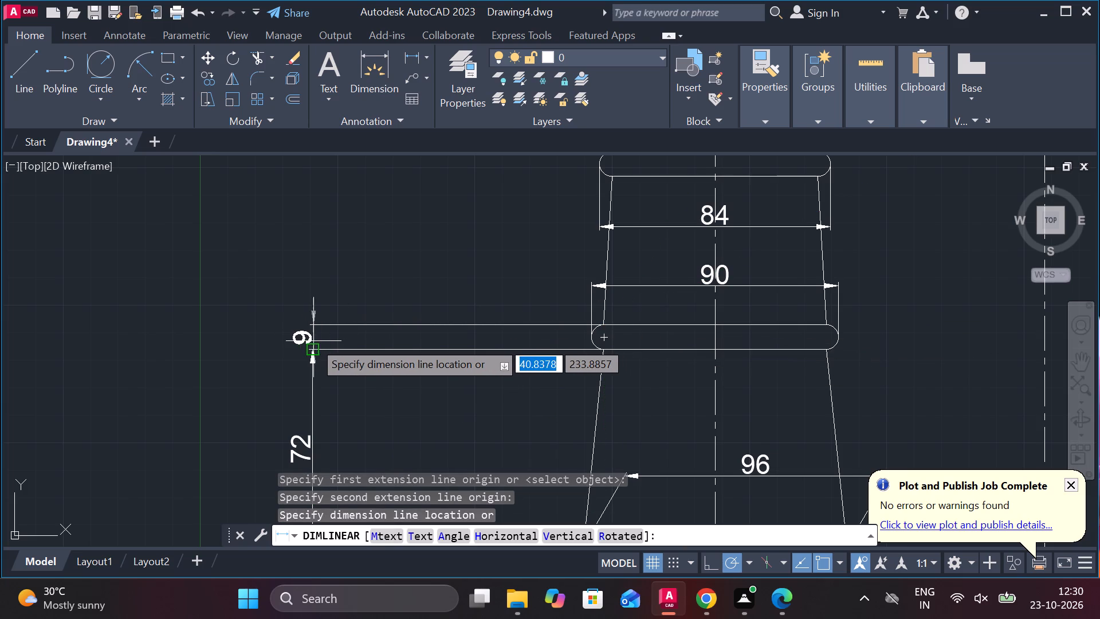
click(313, 341)
Dimension the height of the first column's upper tapered section between the two rounded rings, continuing the vertical dimension chain.
key(space)
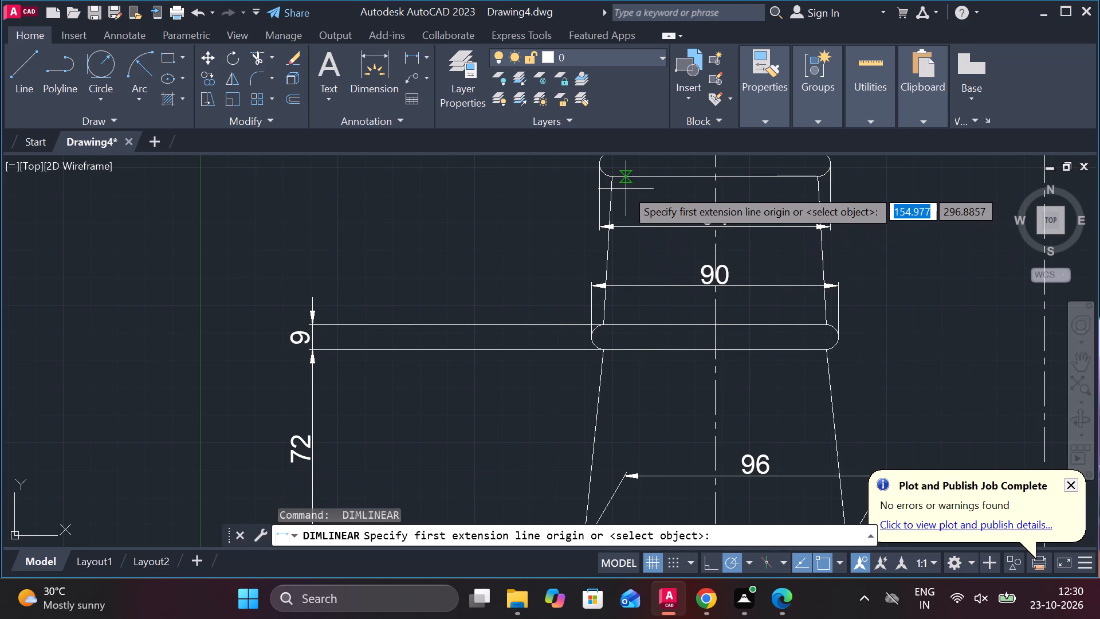
click(626, 187)
click(637, 321)
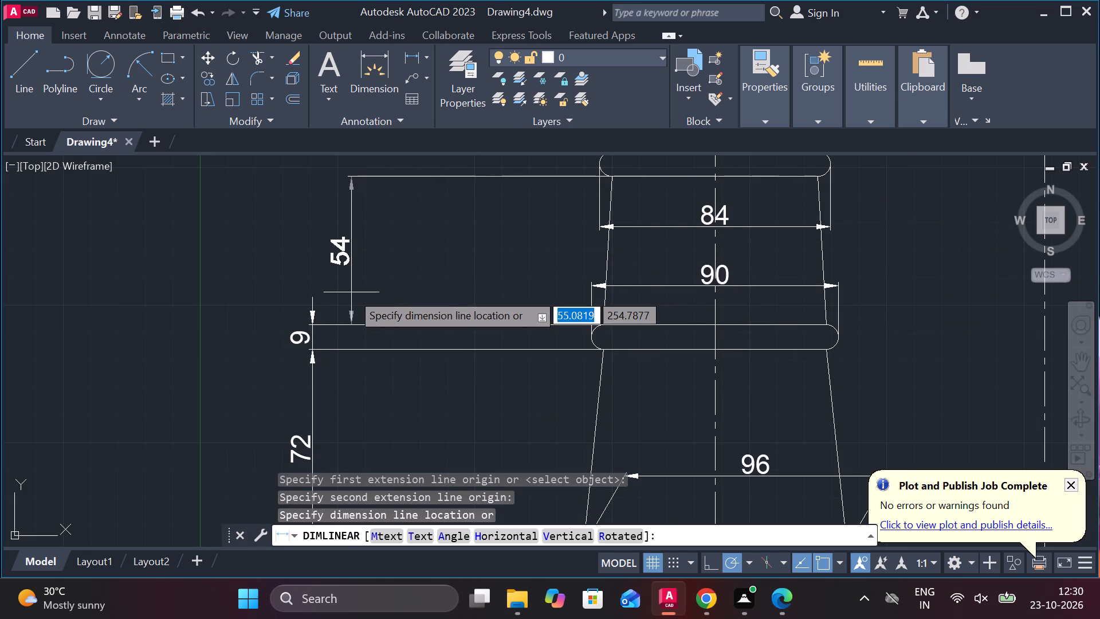
middle_drag(366, 295, 469, 301)
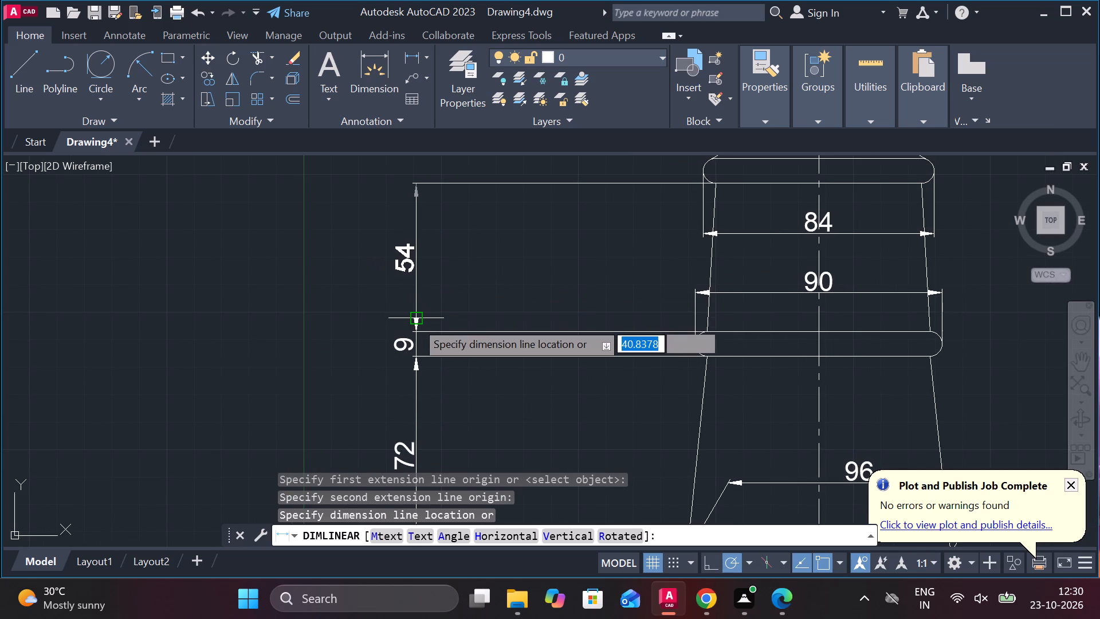
click(415, 321)
Dimension the thickness of the first column's upper rounded ring, continuing the vertical dimension chain.
middle_drag(479, 314, 468, 382)
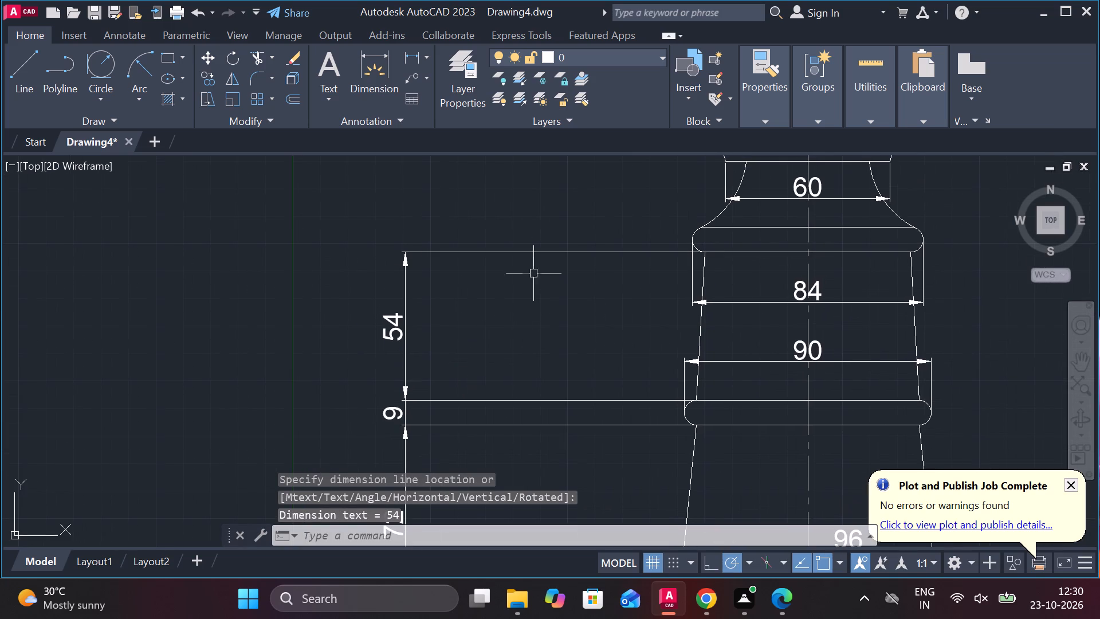
key(space)
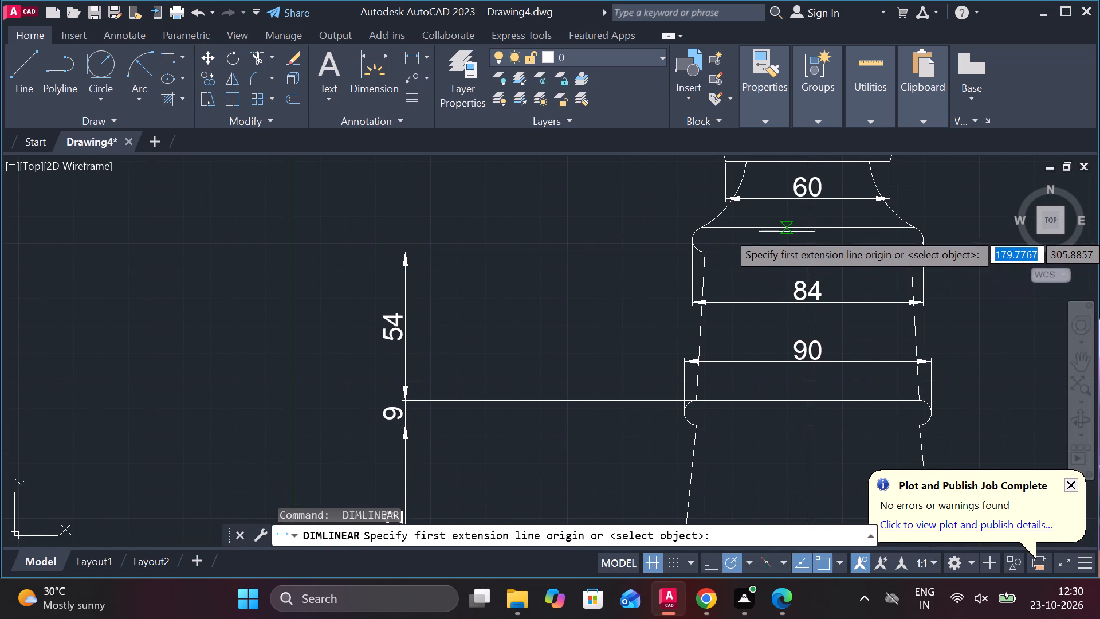
click(787, 229)
click(775, 250)
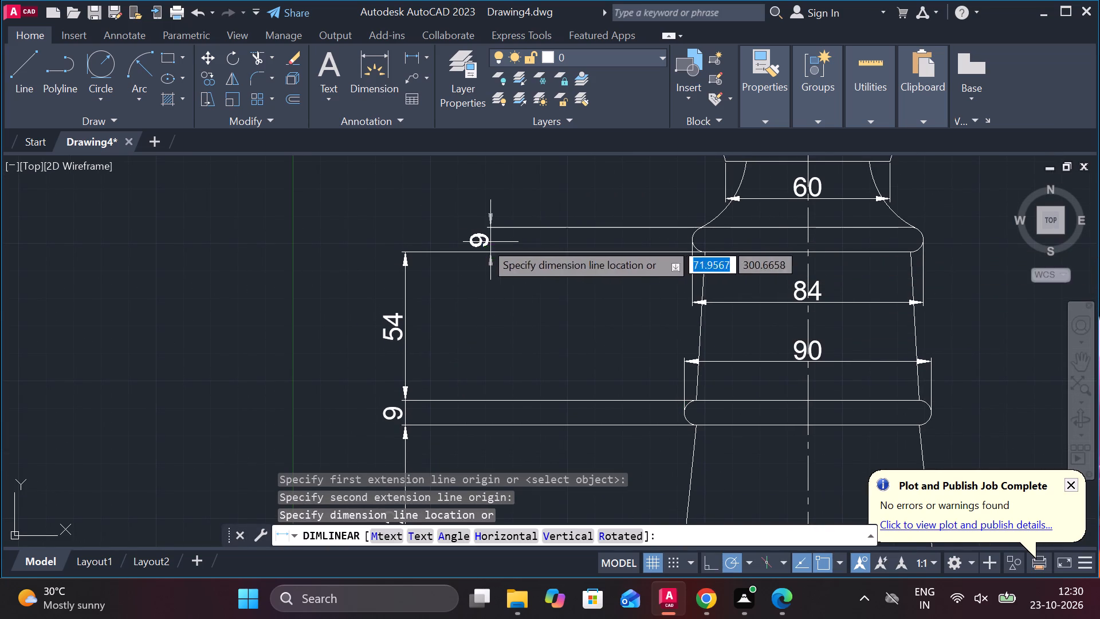
click(402, 230)
Dimension the height of the first column's curved neck above the upper rounded ring, continuing the vertical dimension chain.
scroll(444, 260, down, 3)
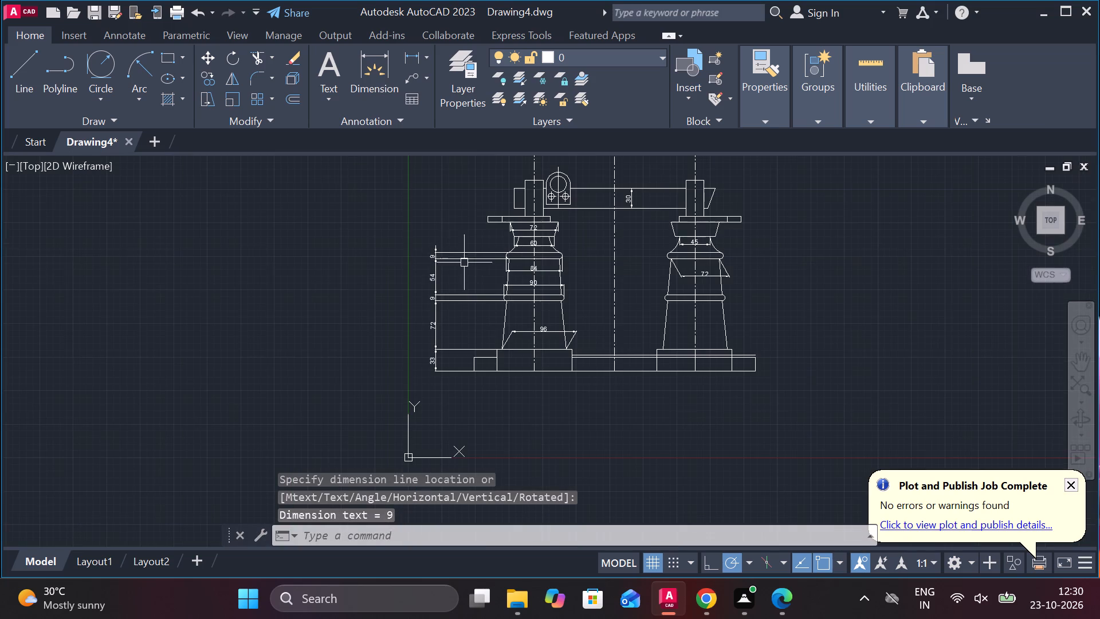
scroll(470, 330, up, 2)
middle_drag(470, 330, 530, 453)
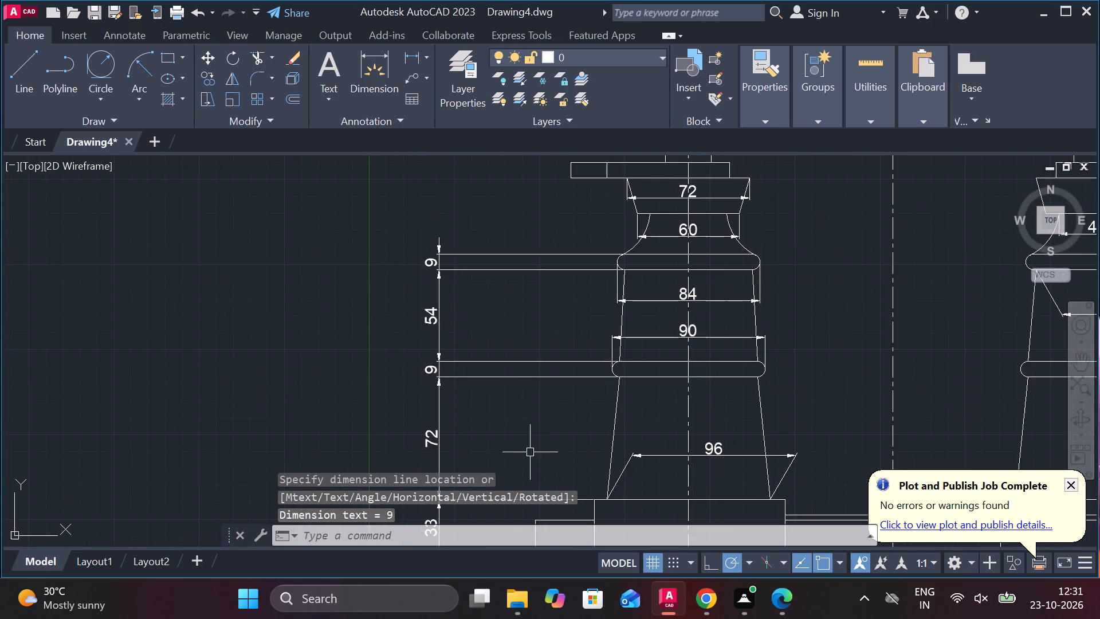
middle_drag(516, 355, 541, 455)
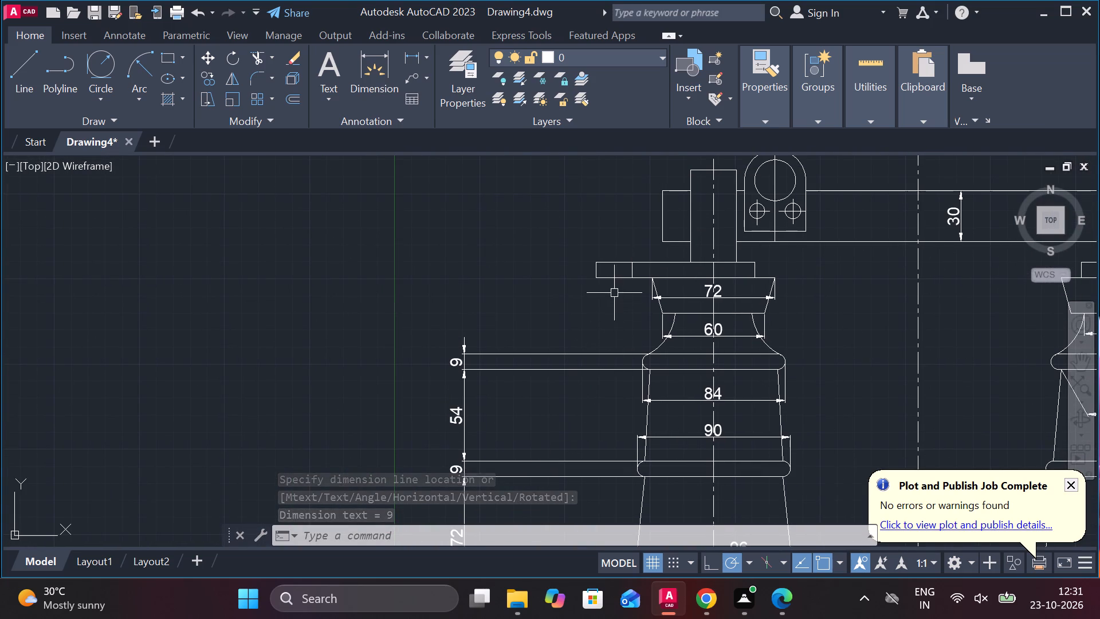
scroll(635, 317, up, 1)
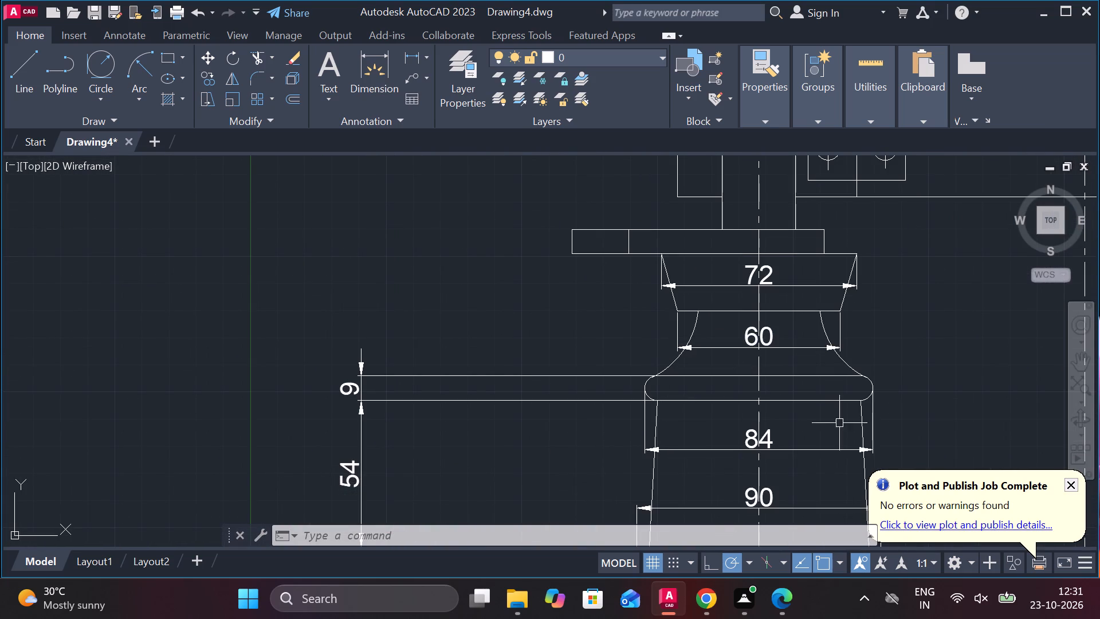
scroll(712, 316, up, 1)
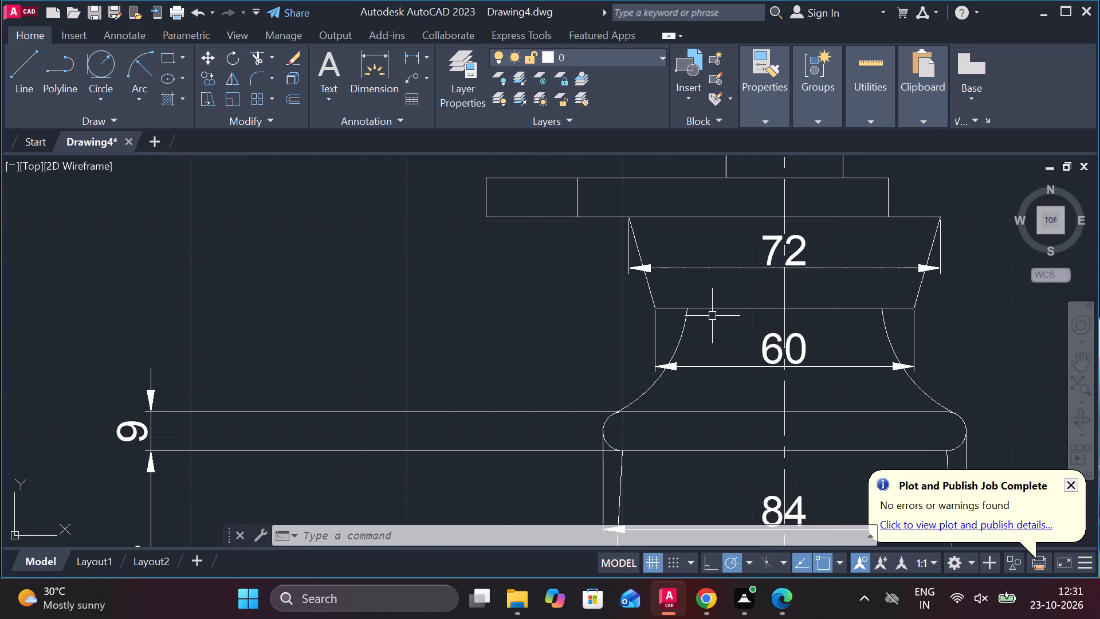
key(space)
click(686, 305)
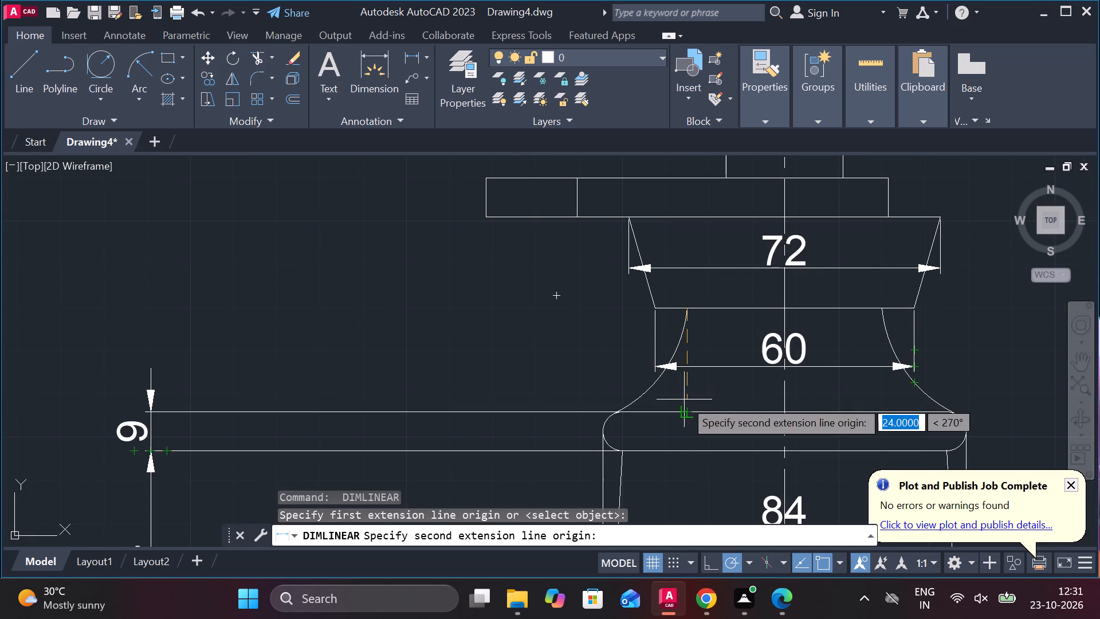
click(684, 399)
scroll(585, 375, down, 2)
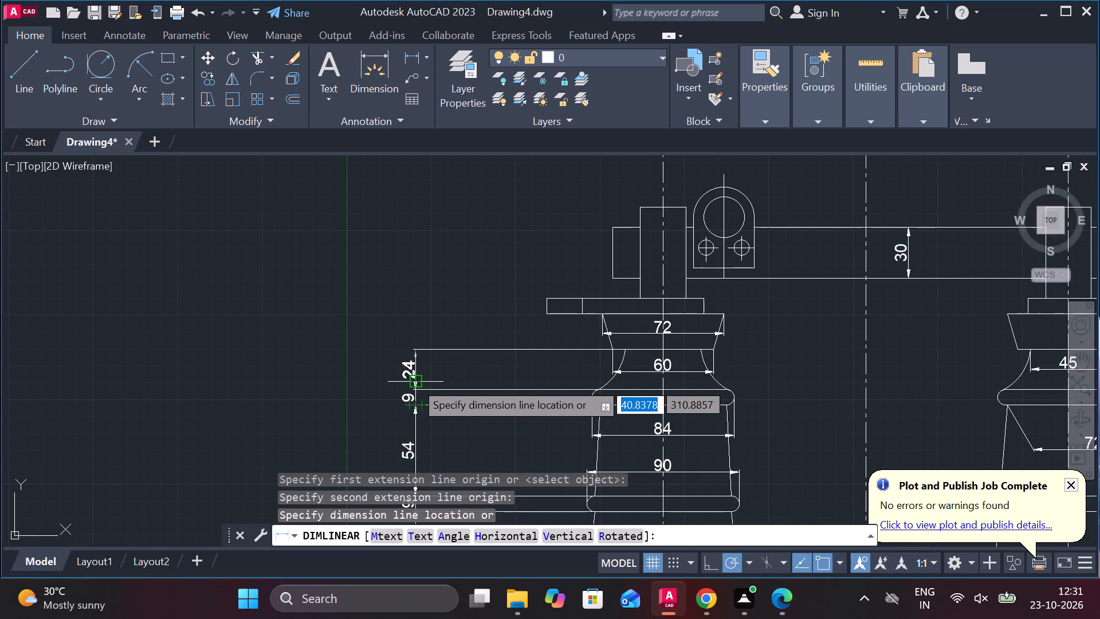
click(415, 382)
Dimension the height of the first column's flared top section between the neck and the plate, continuing the vertical chain.
scroll(629, 335, up, 1)
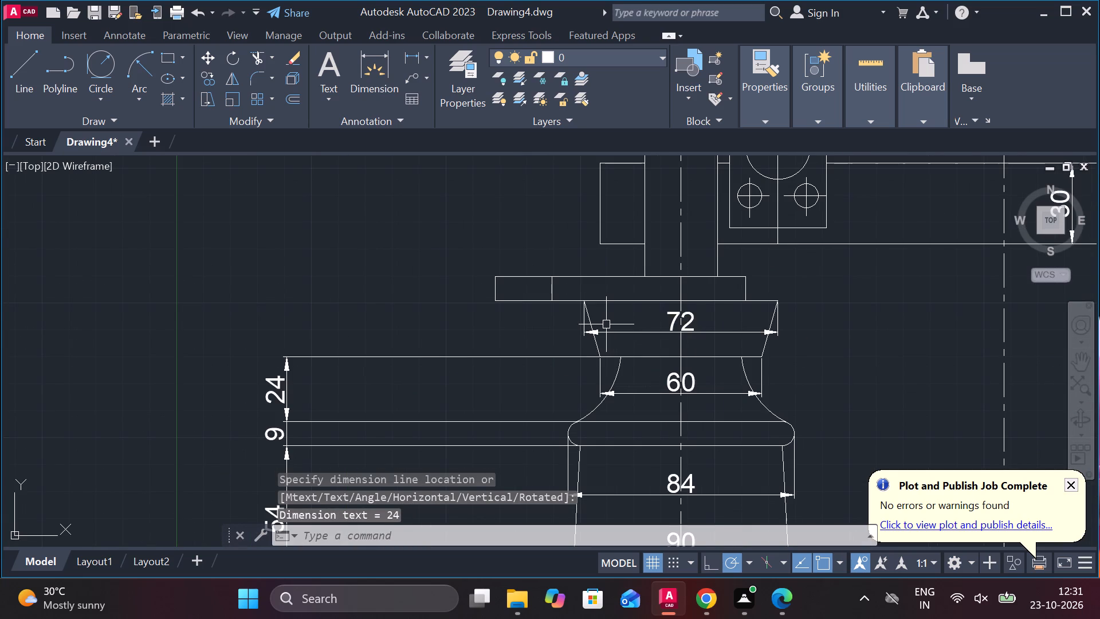
scroll(602, 323, up, 1)
key(space)
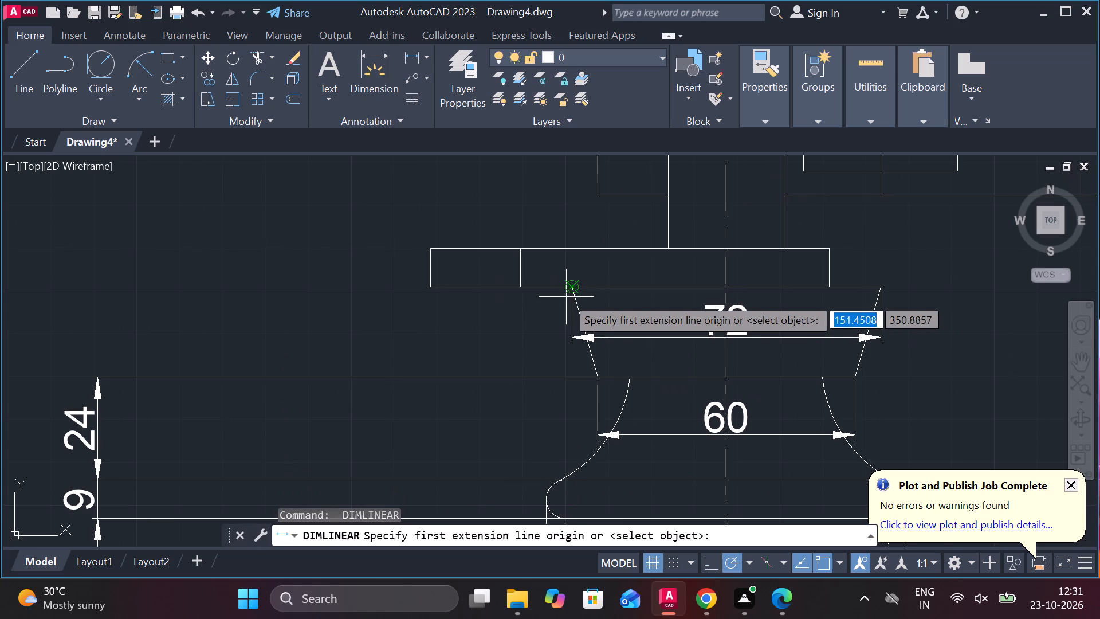
click(604, 288)
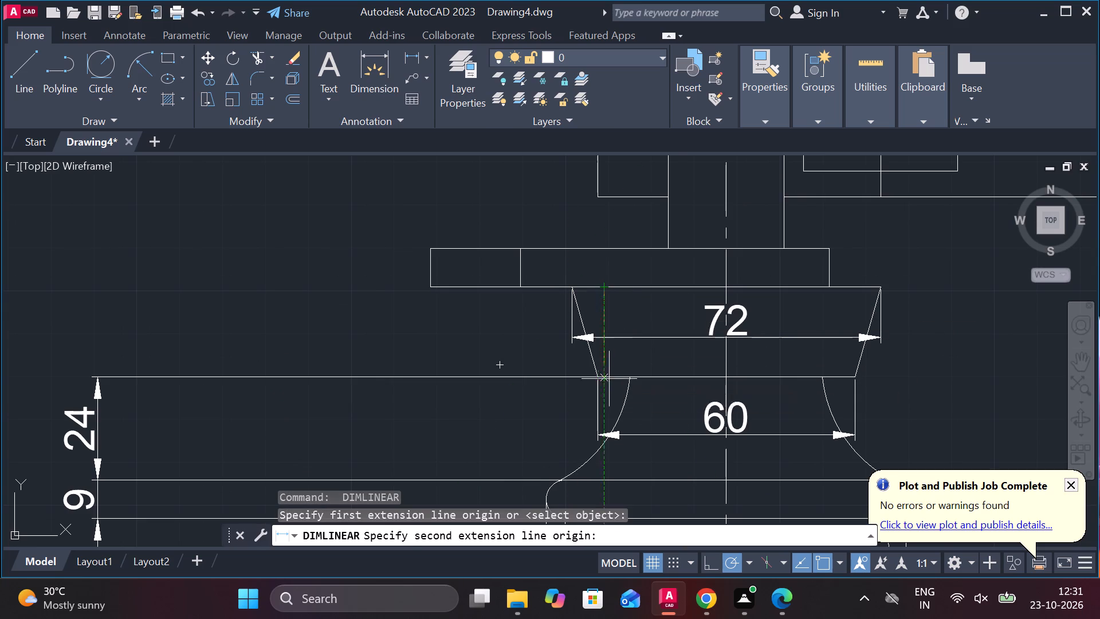
click(608, 379)
scroll(556, 378, down, 2)
scroll(371, 365, up, 1)
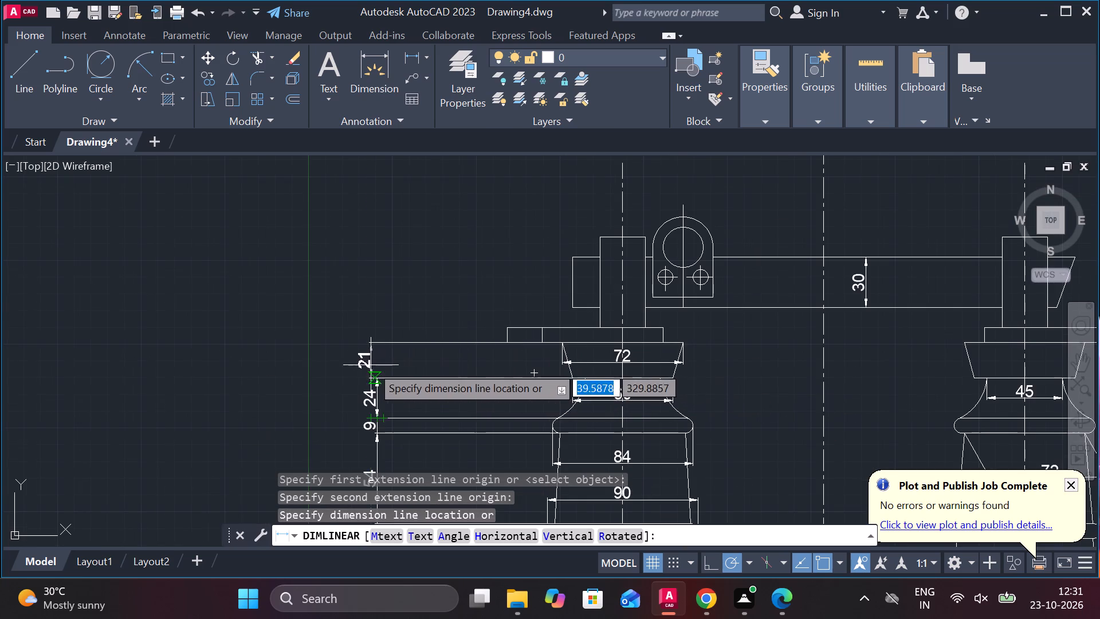
scroll(371, 365, up, 2)
click(384, 424)
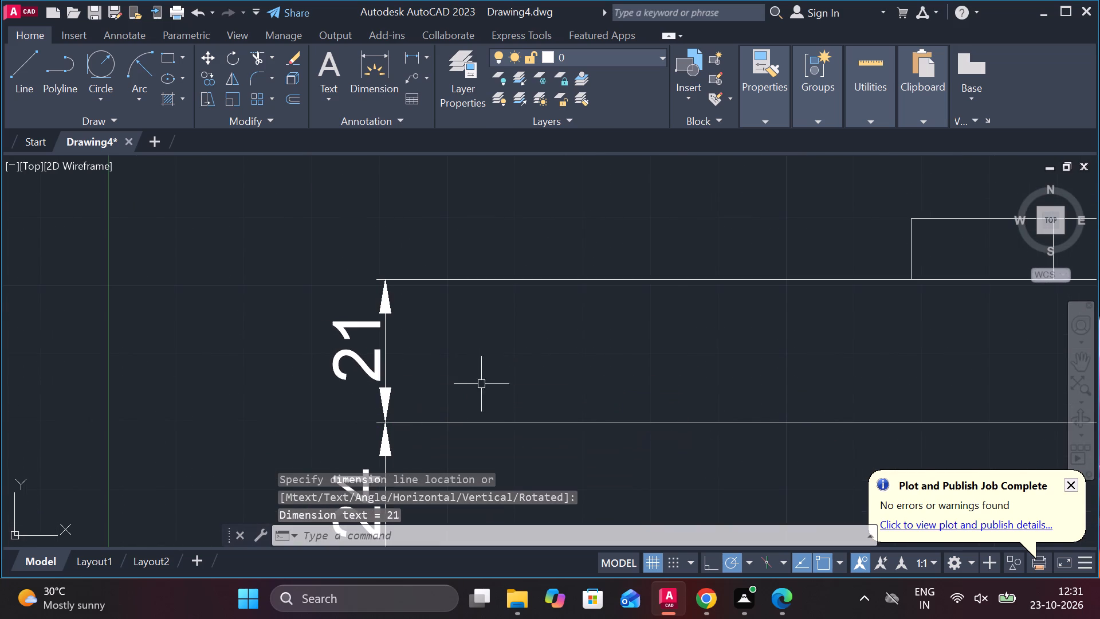
Dimension the thickness of the flat plate on top of the first column, in line with the vertical dimension chain.
scroll(486, 379, down, 2)
middle_drag(525, 381, 482, 379)
key(space)
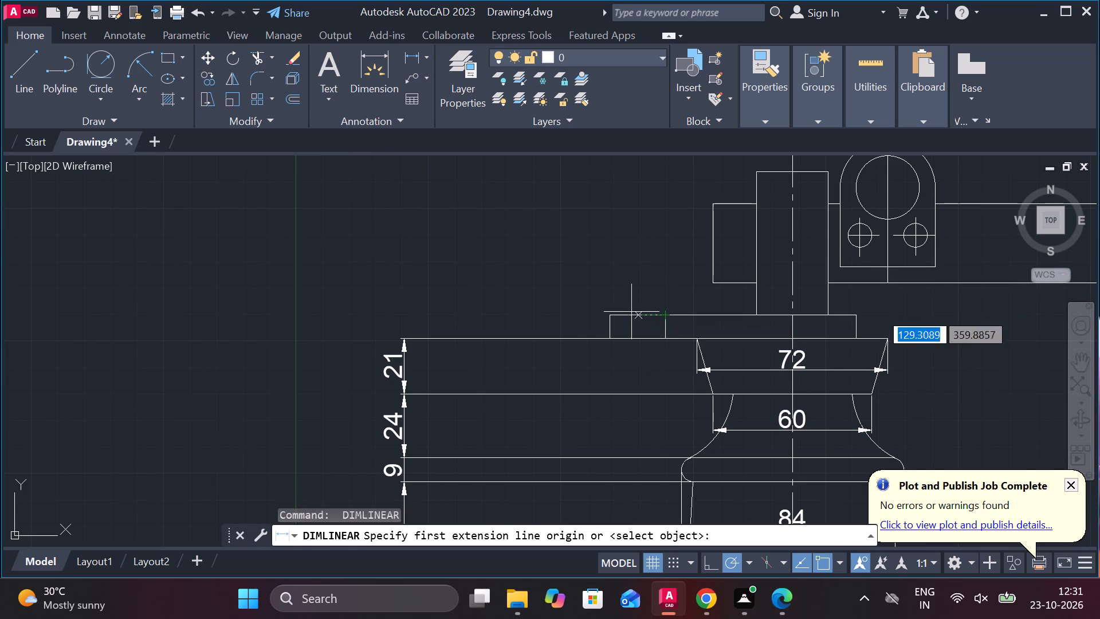
click(607, 312)
click(605, 338)
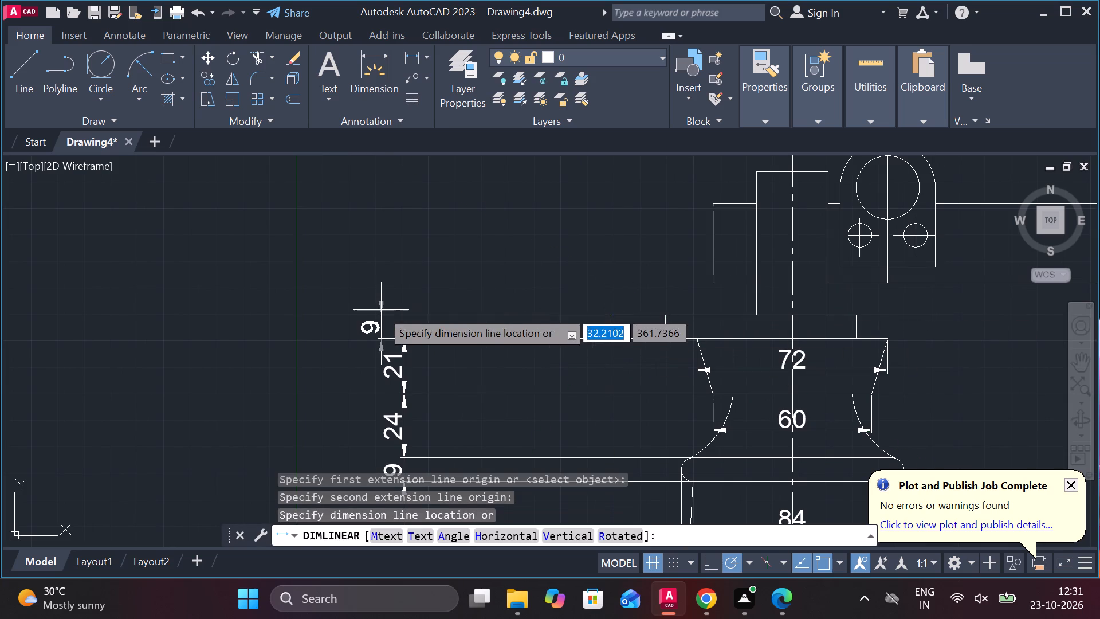
click(404, 325)
Dimension the height of the upright post above the first column's plate, placing the dimension between the post and the vertical chain.
middle_drag(454, 314, 376, 401)
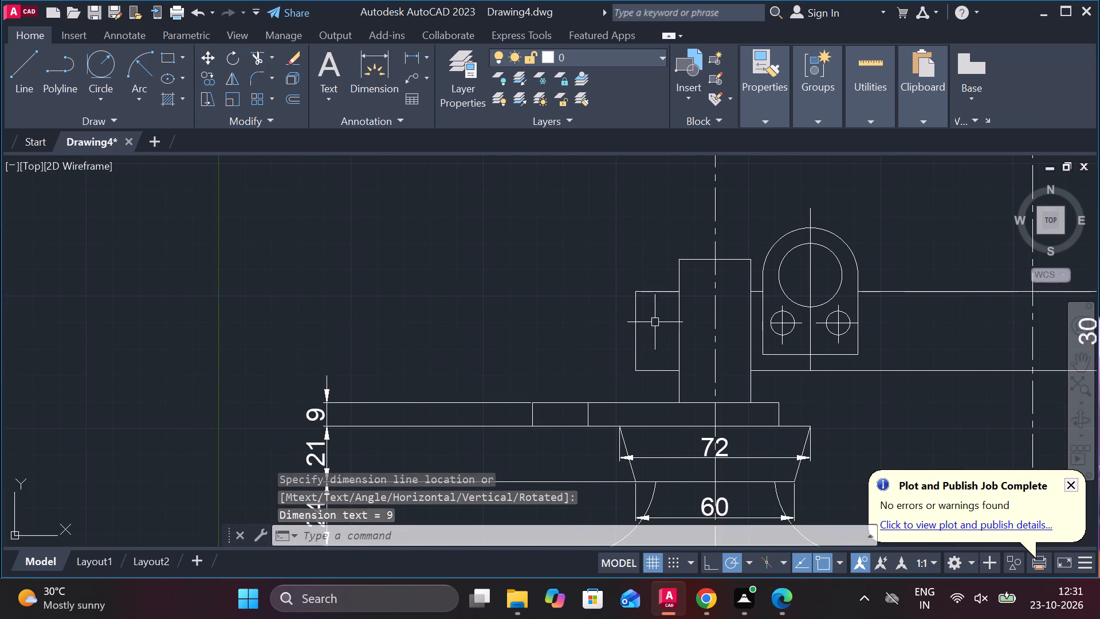
key(space)
click(675, 261)
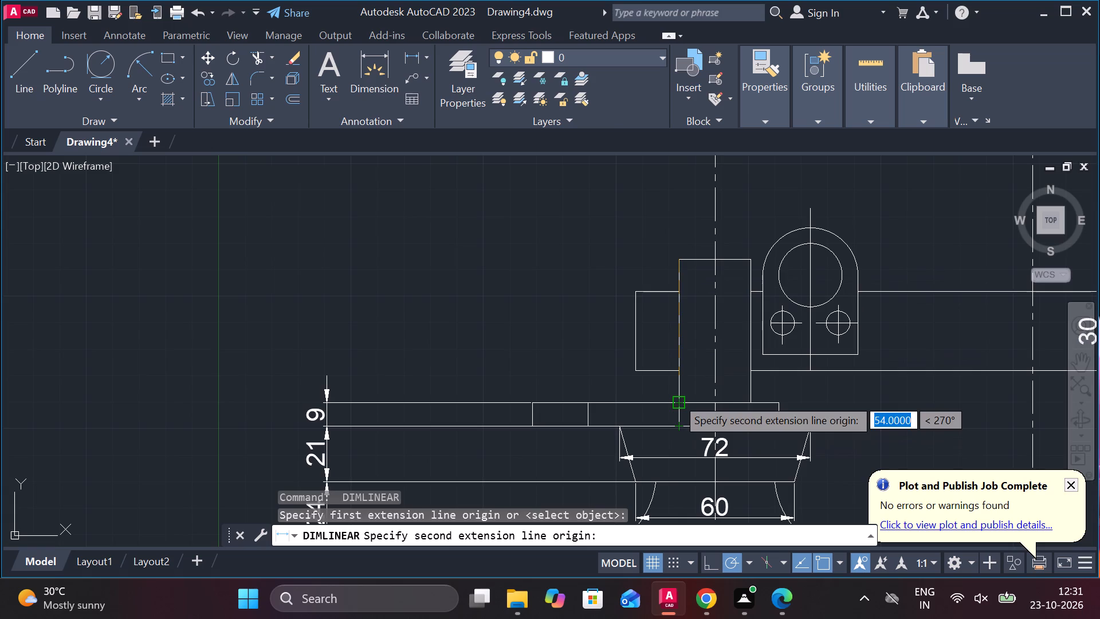
click(676, 397)
middle_drag(447, 403, 457, 405)
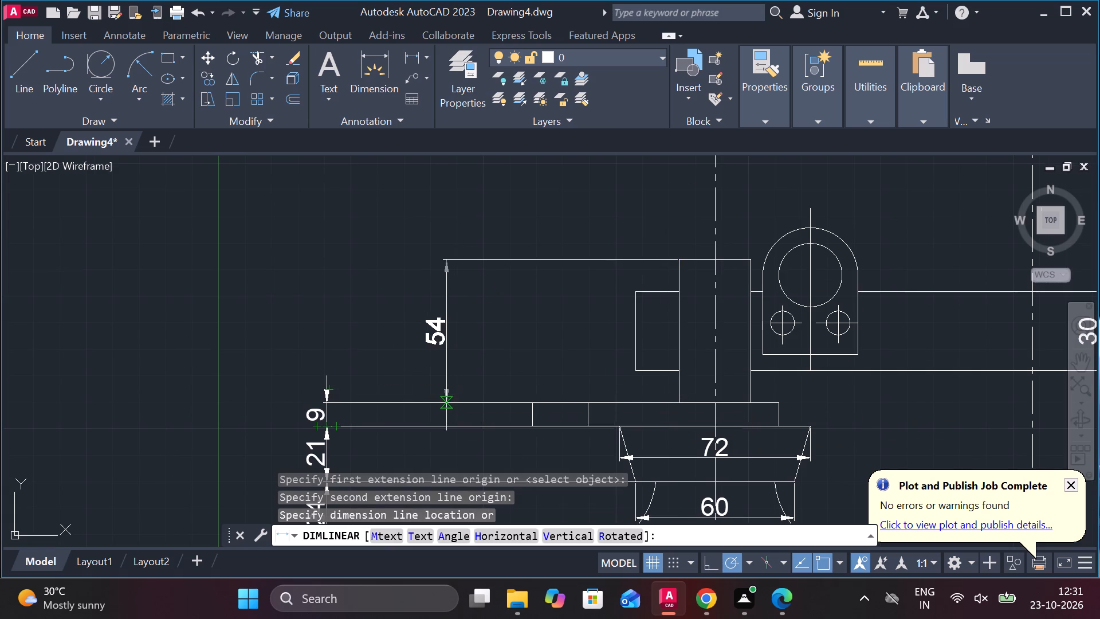
middle_drag(457, 405, 576, 399)
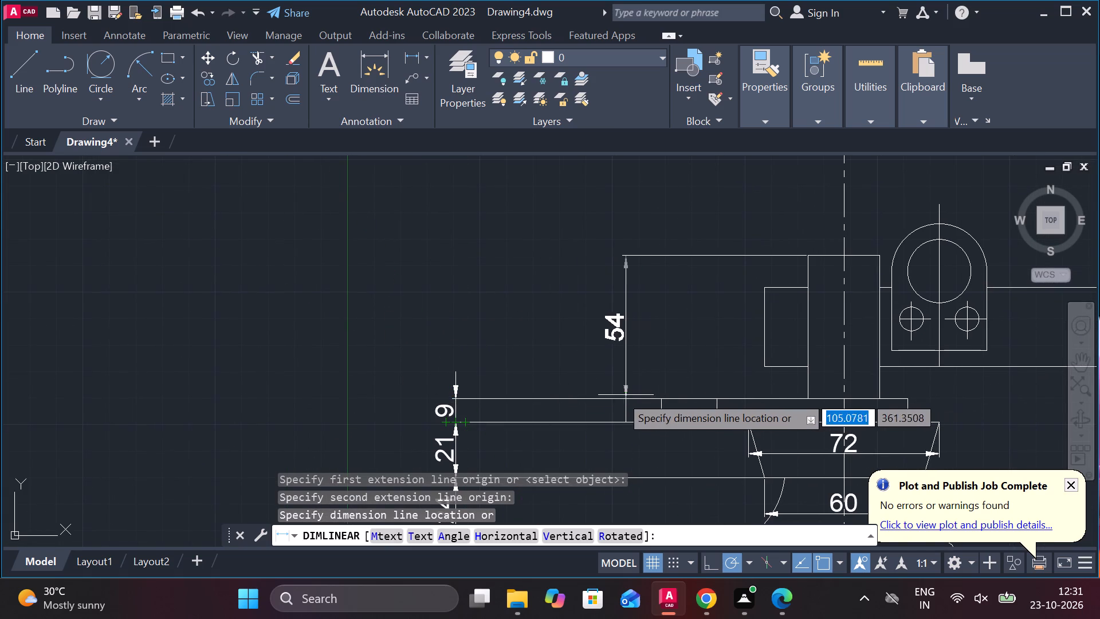
click(612, 394)
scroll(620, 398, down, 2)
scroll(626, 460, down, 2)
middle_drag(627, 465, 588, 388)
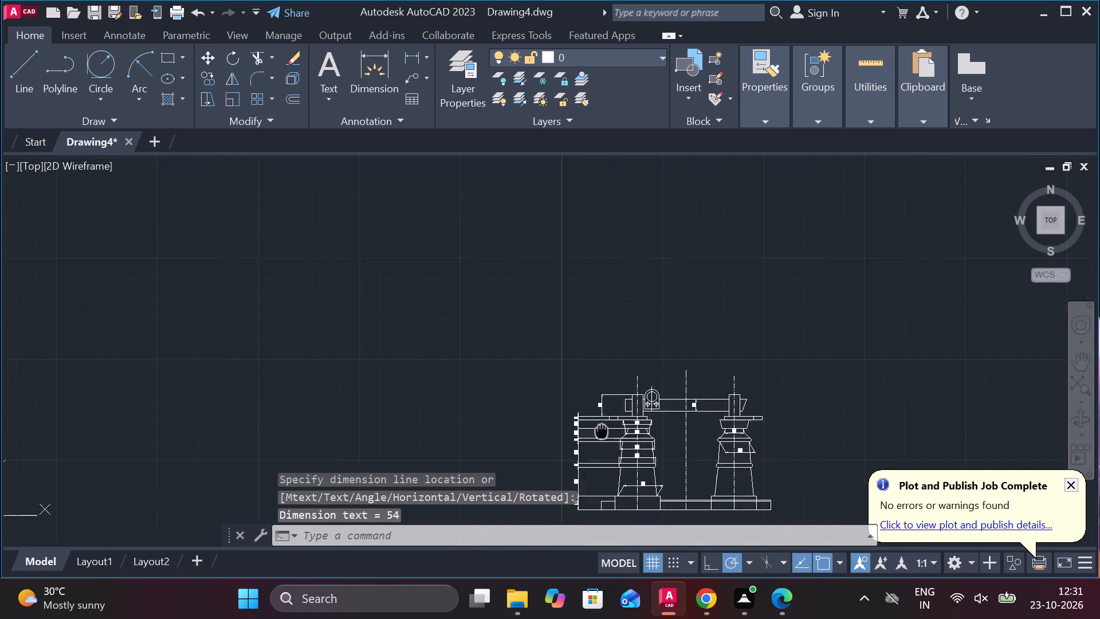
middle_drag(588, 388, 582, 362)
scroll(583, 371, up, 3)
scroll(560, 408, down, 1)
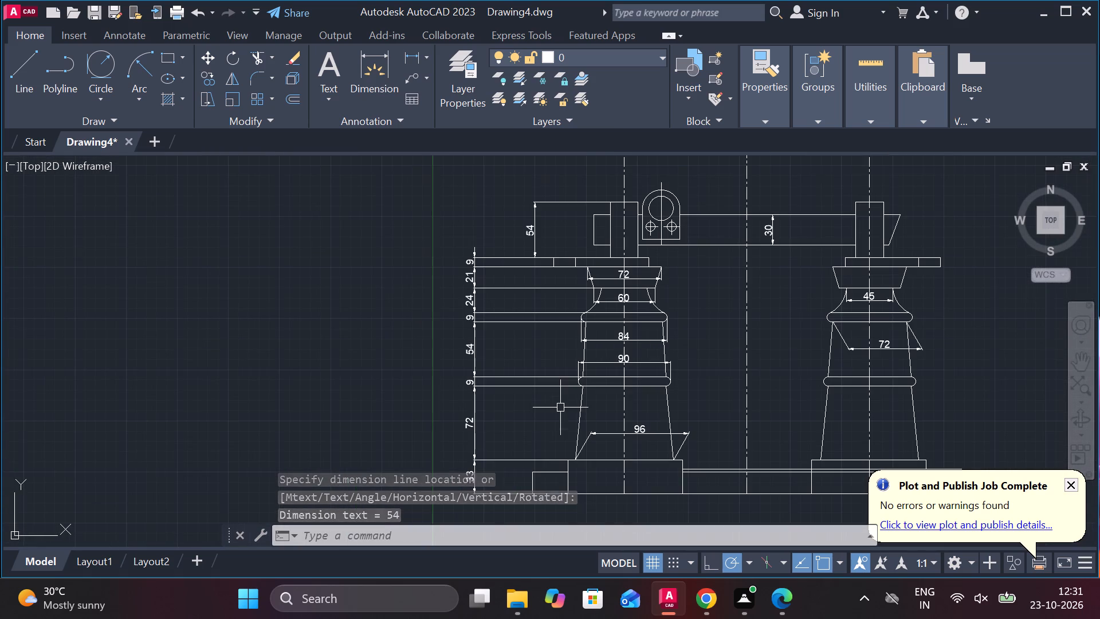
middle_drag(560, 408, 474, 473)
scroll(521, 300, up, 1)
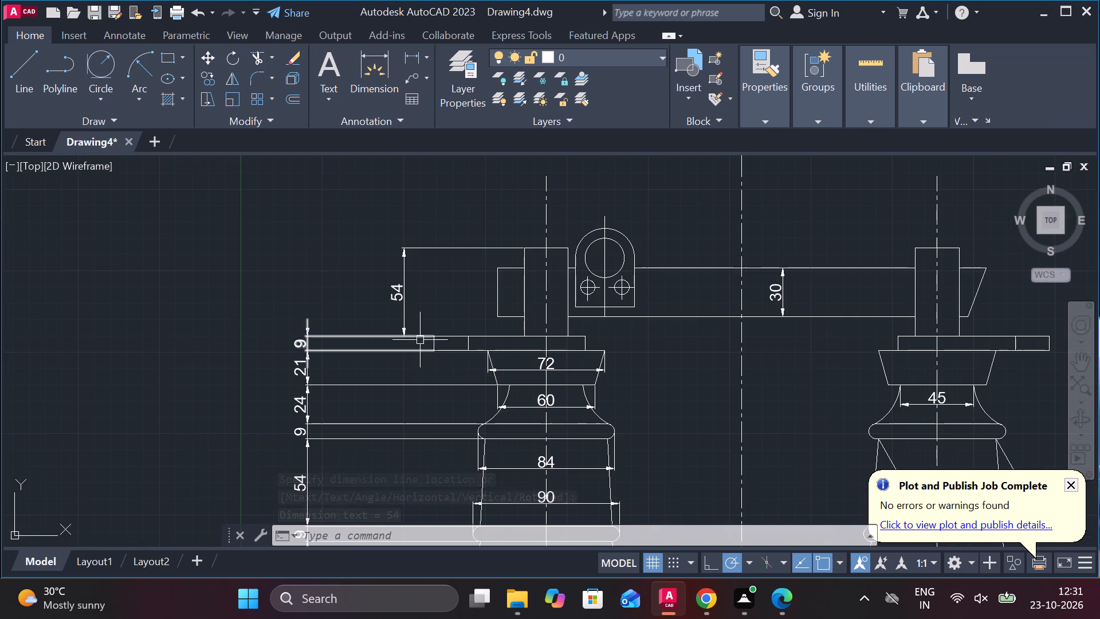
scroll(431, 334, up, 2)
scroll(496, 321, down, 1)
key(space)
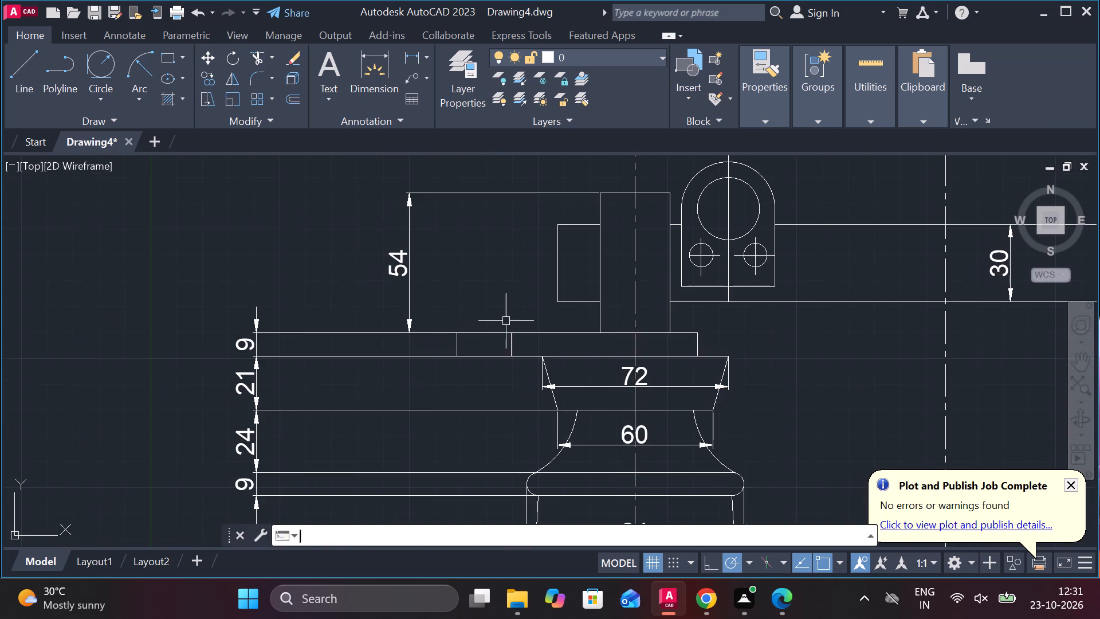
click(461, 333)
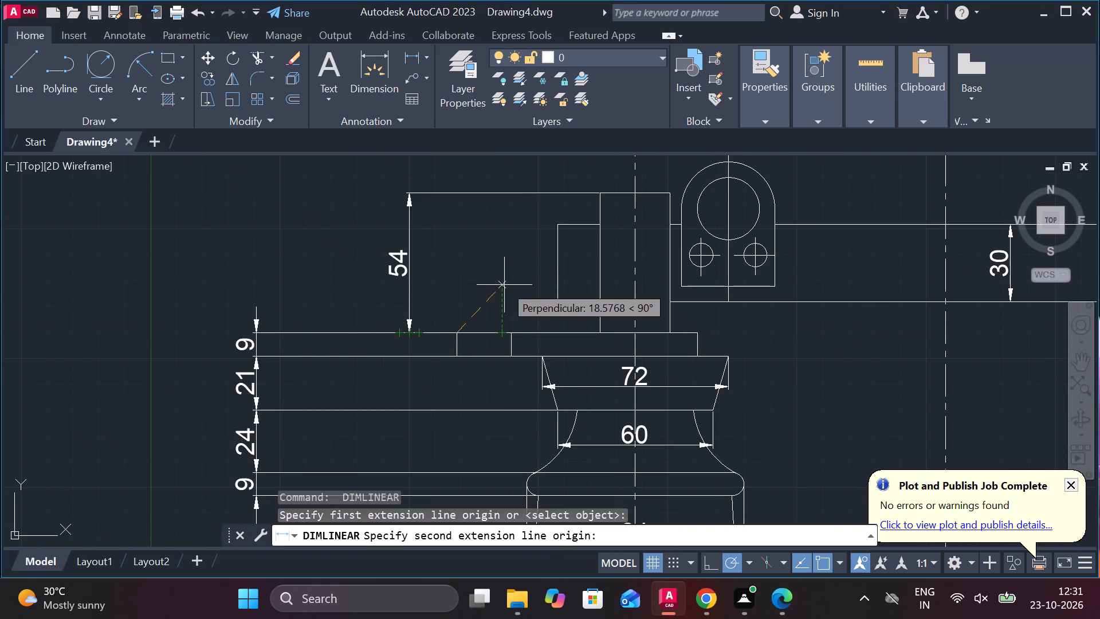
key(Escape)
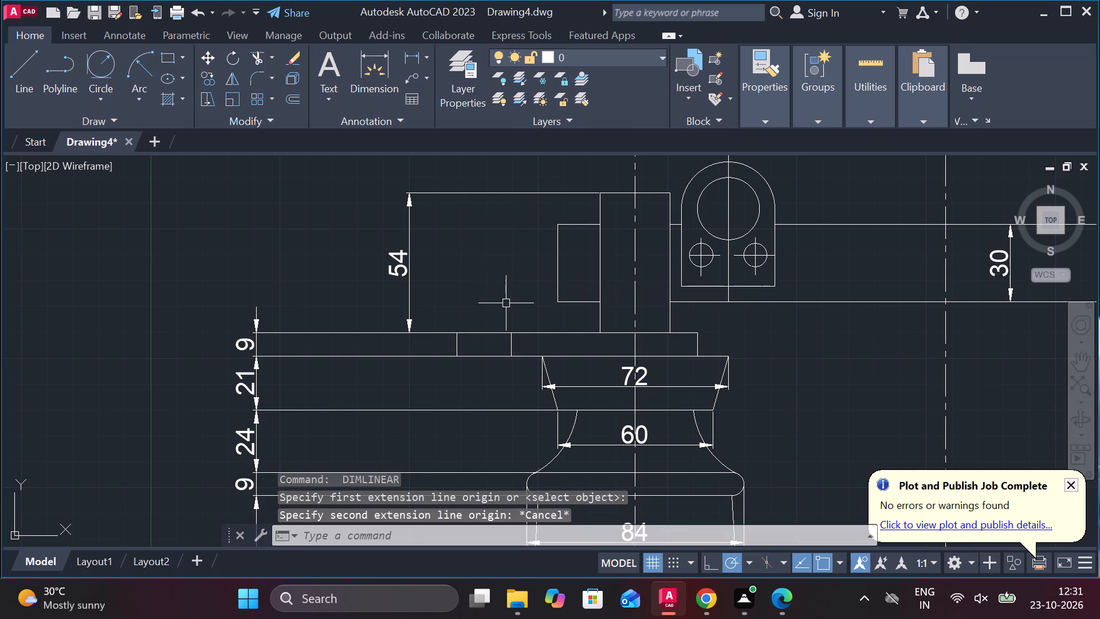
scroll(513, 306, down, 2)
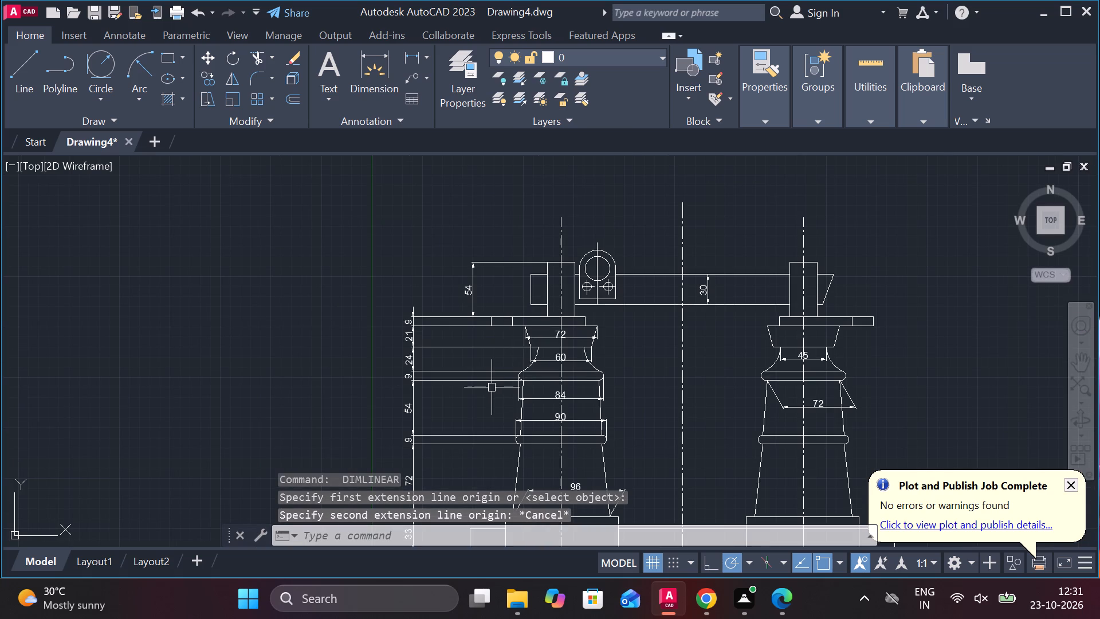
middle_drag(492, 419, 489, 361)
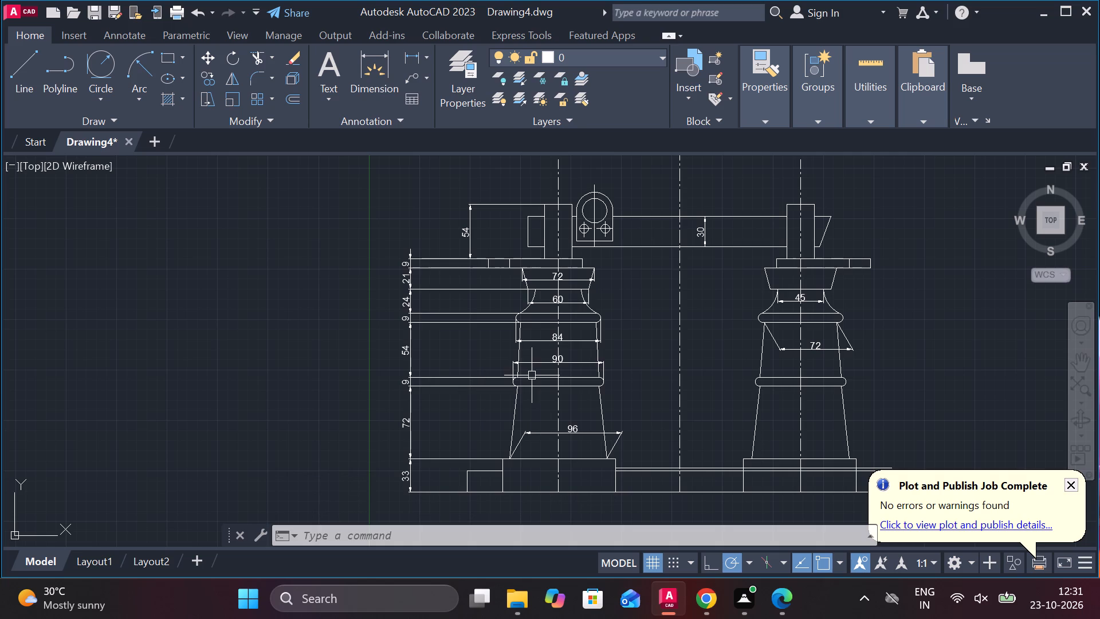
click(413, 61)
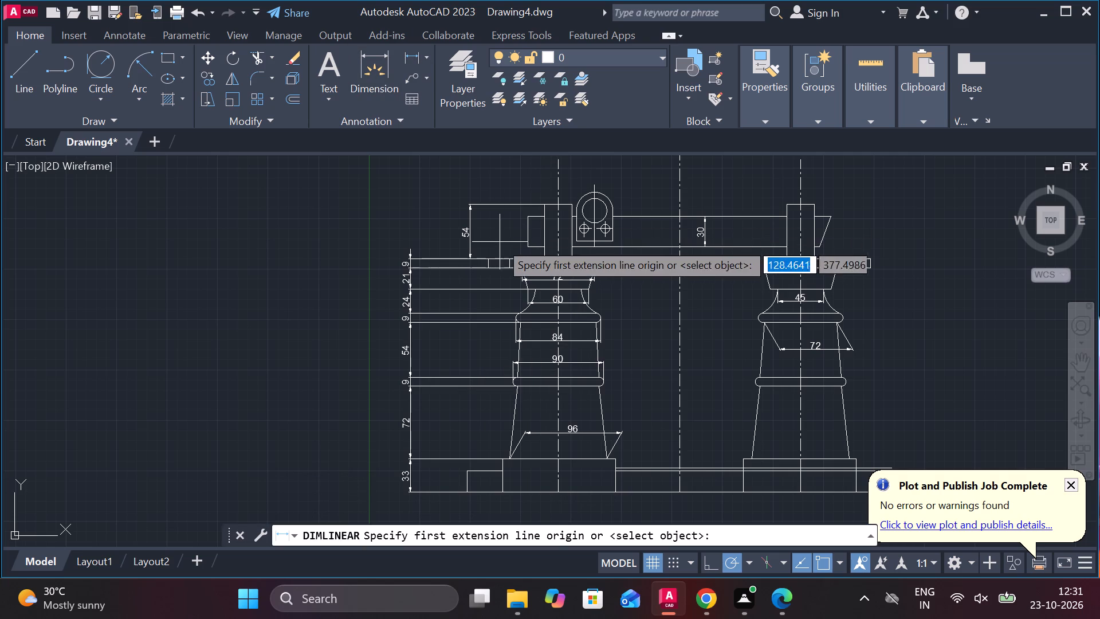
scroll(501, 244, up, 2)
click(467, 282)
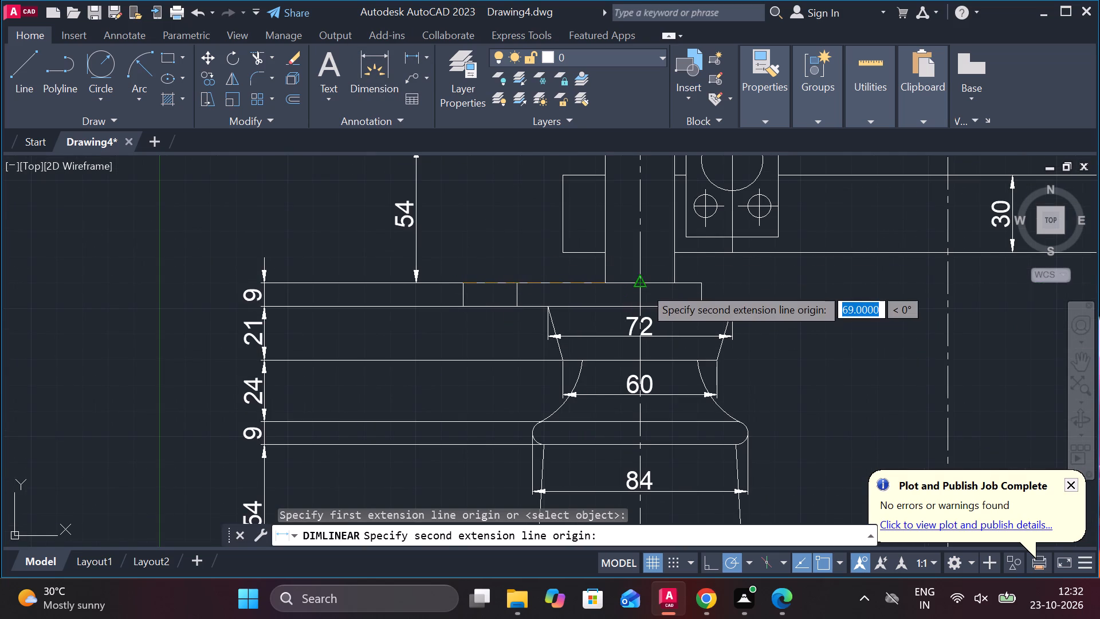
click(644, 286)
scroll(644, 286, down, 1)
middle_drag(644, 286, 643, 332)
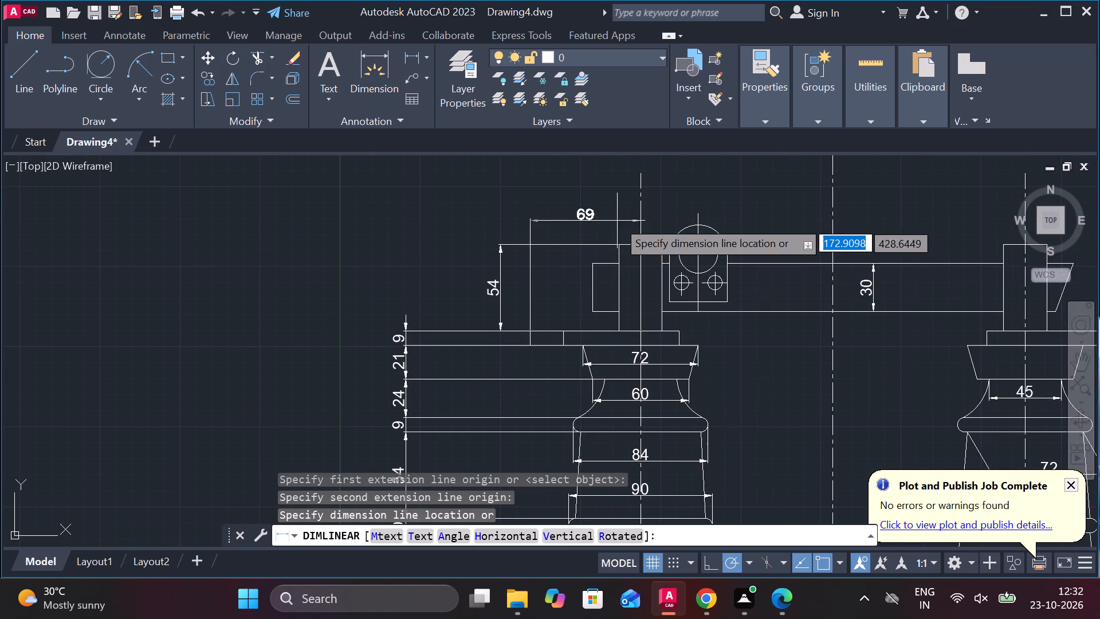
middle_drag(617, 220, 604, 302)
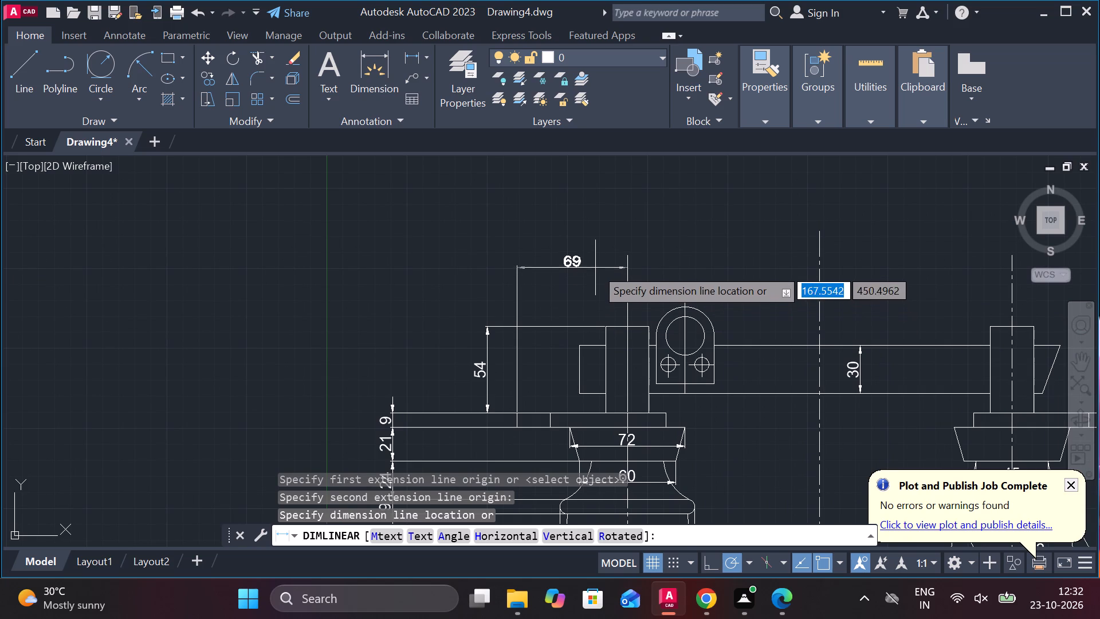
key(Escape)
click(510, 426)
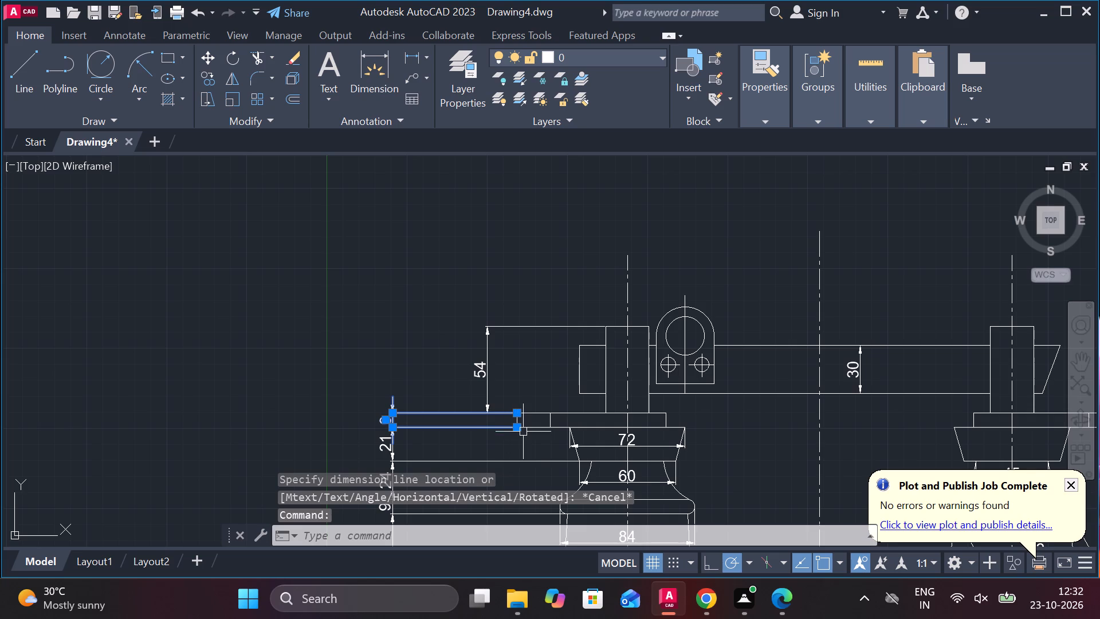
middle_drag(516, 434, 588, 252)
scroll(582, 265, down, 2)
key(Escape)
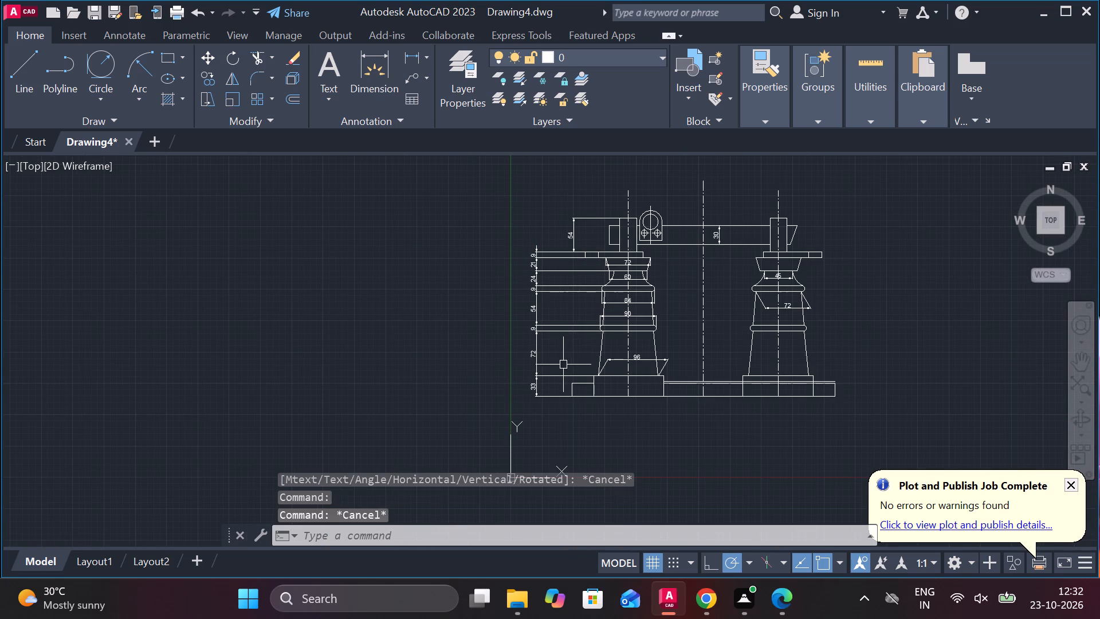
Change the linetype of all the first column's vertical height dimensions, including the base and post heights, to DASHED.
click(563, 360)
click(529, 238)
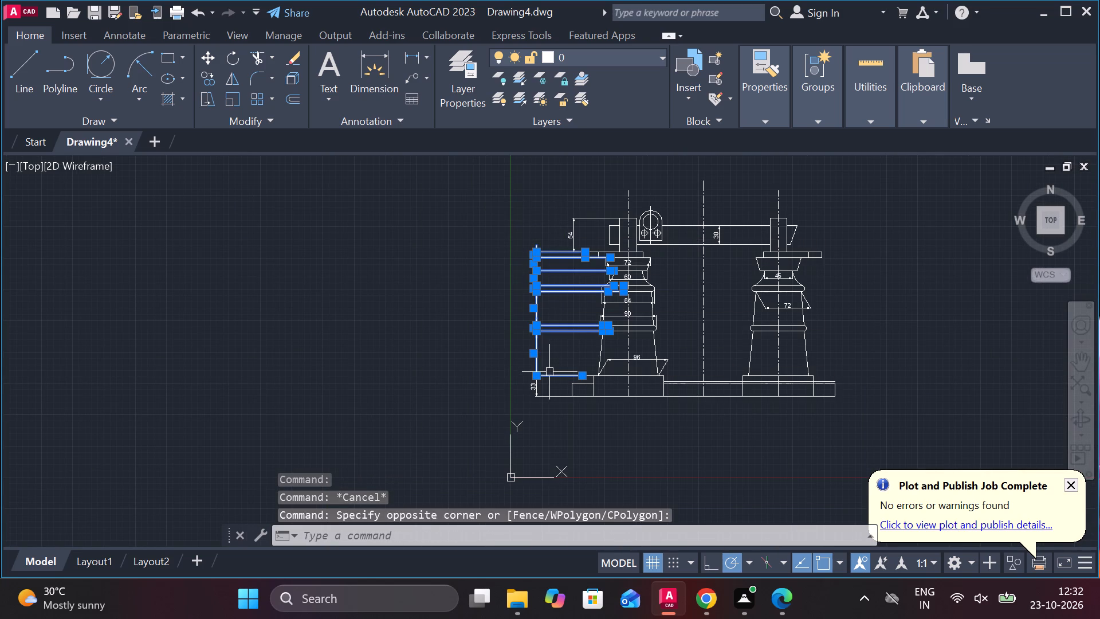
scroll(540, 389, up, 2)
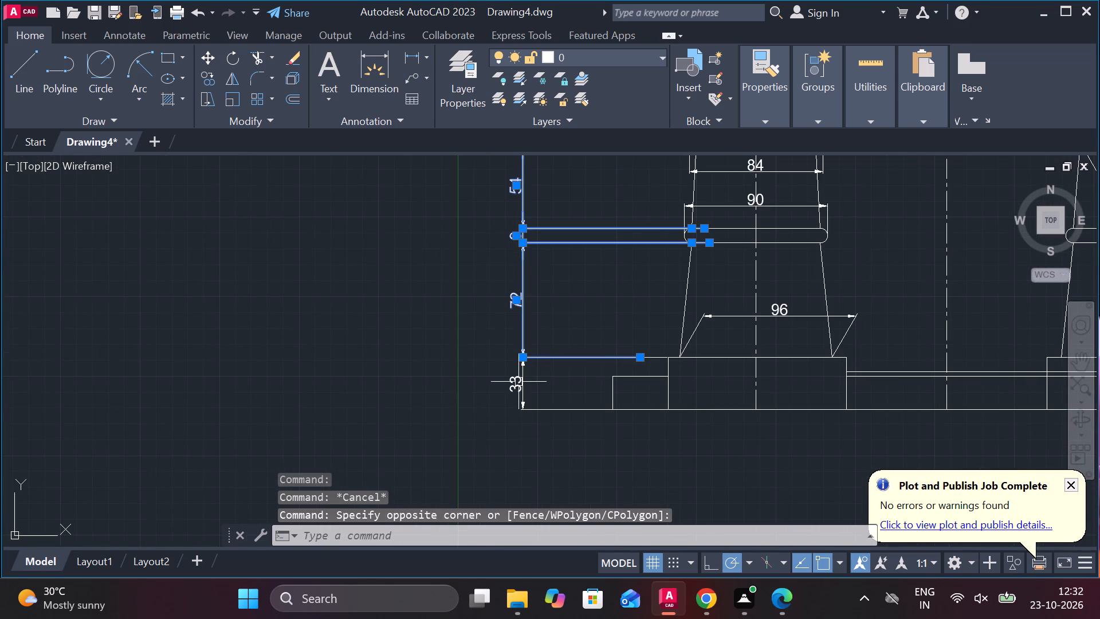
click(517, 383)
scroll(574, 366, down, 1)
scroll(540, 271, up, 3)
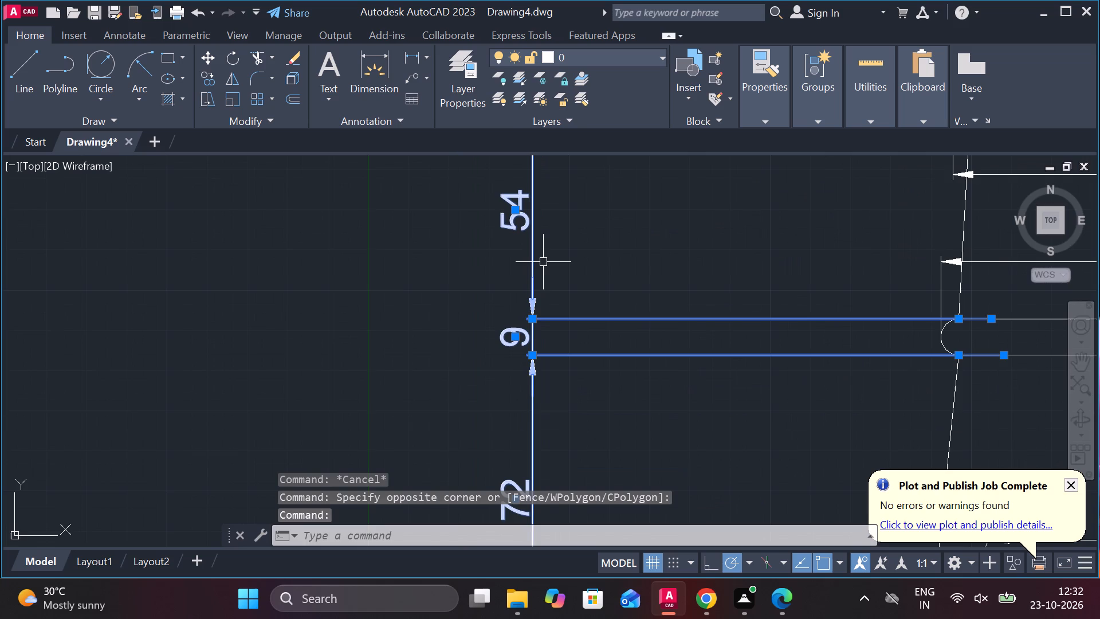
scroll(543, 262, down, 5)
scroll(606, 278, up, 3)
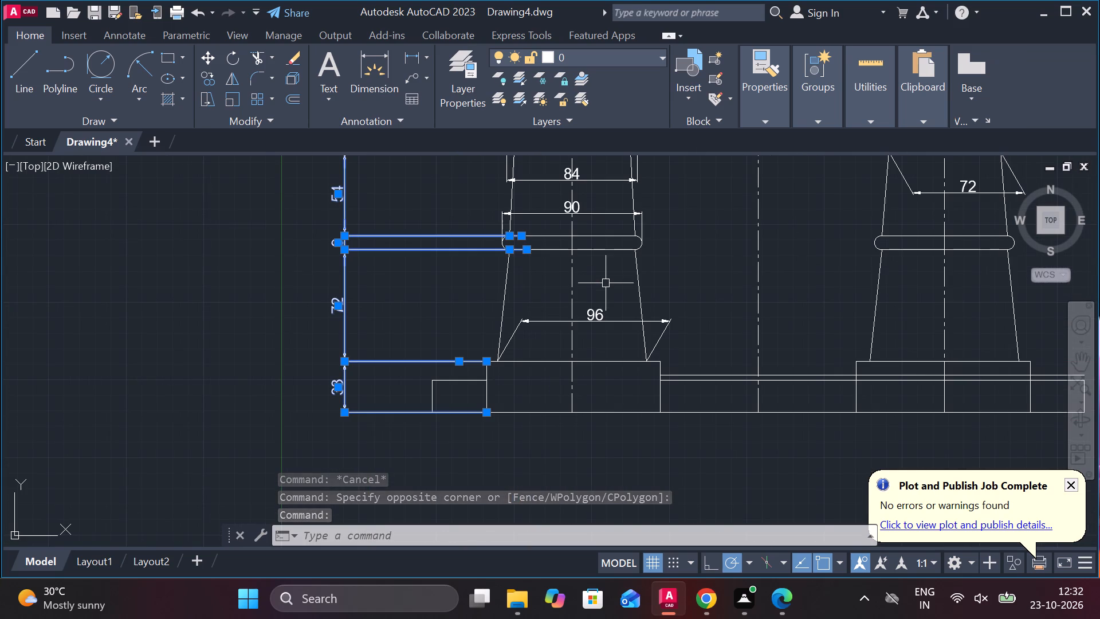
scroll(531, 404, down, 2)
scroll(516, 266, up, 3)
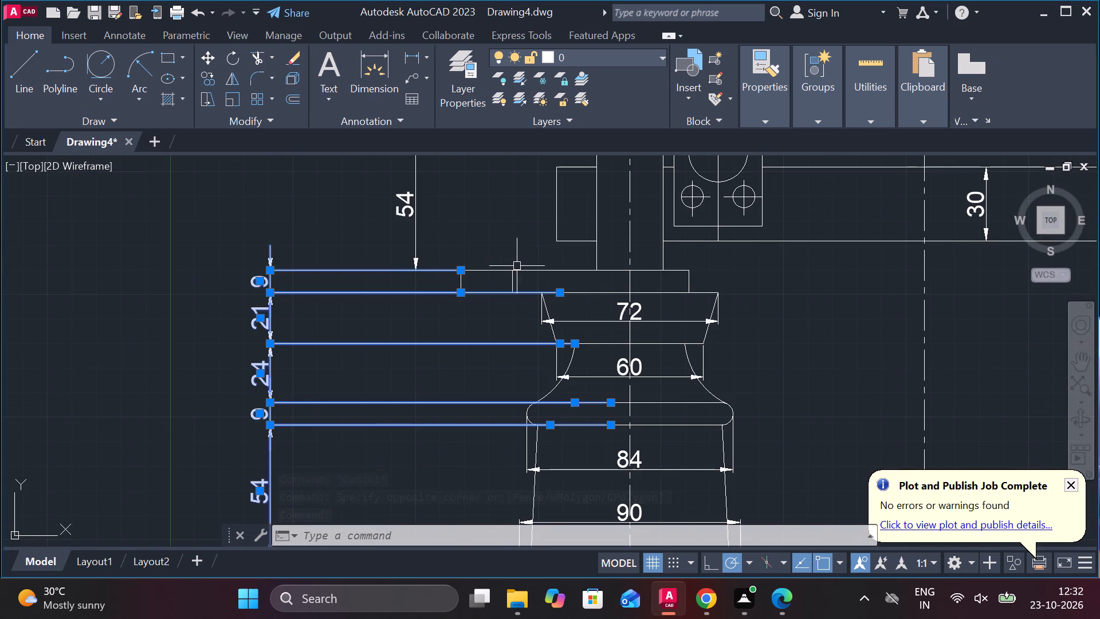
click(408, 201)
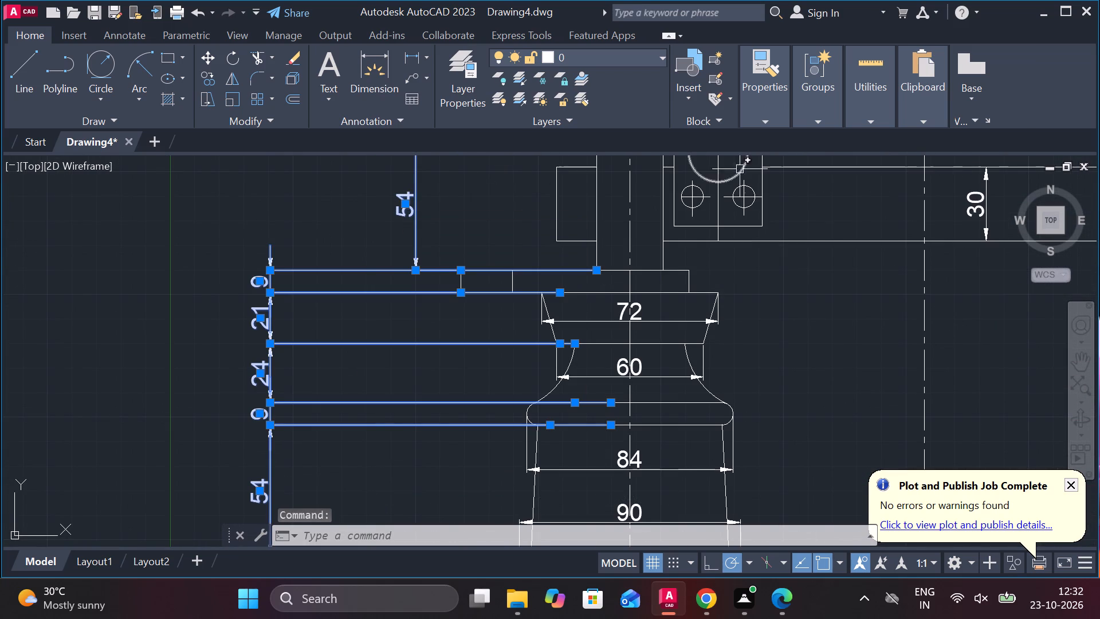
click(771, 131)
click(770, 116)
click(855, 182)
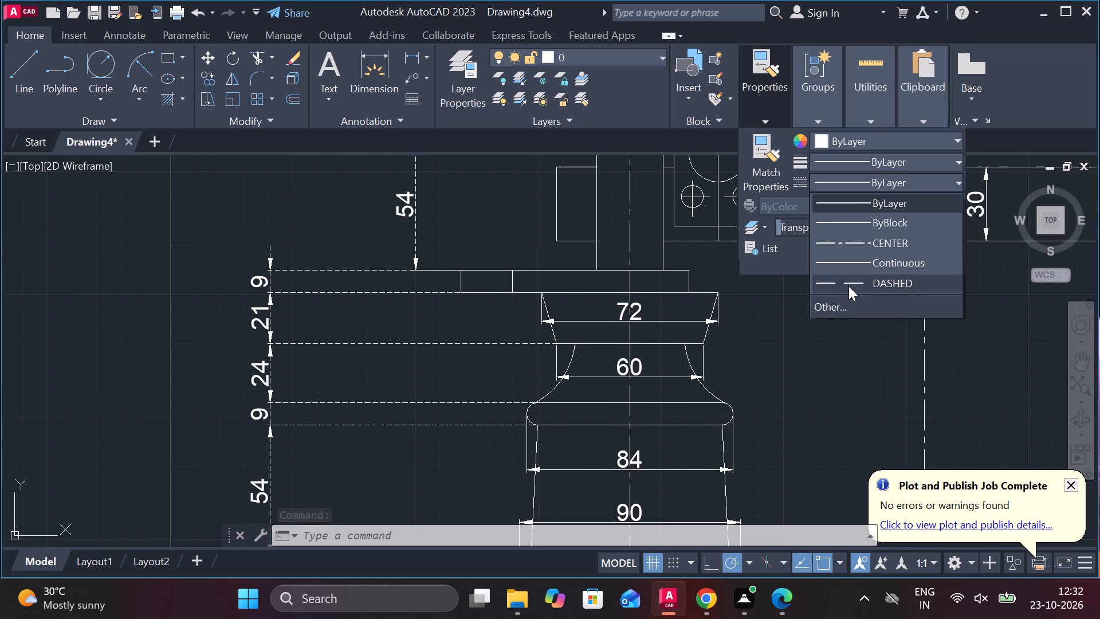
click(848, 286)
key(Escape)
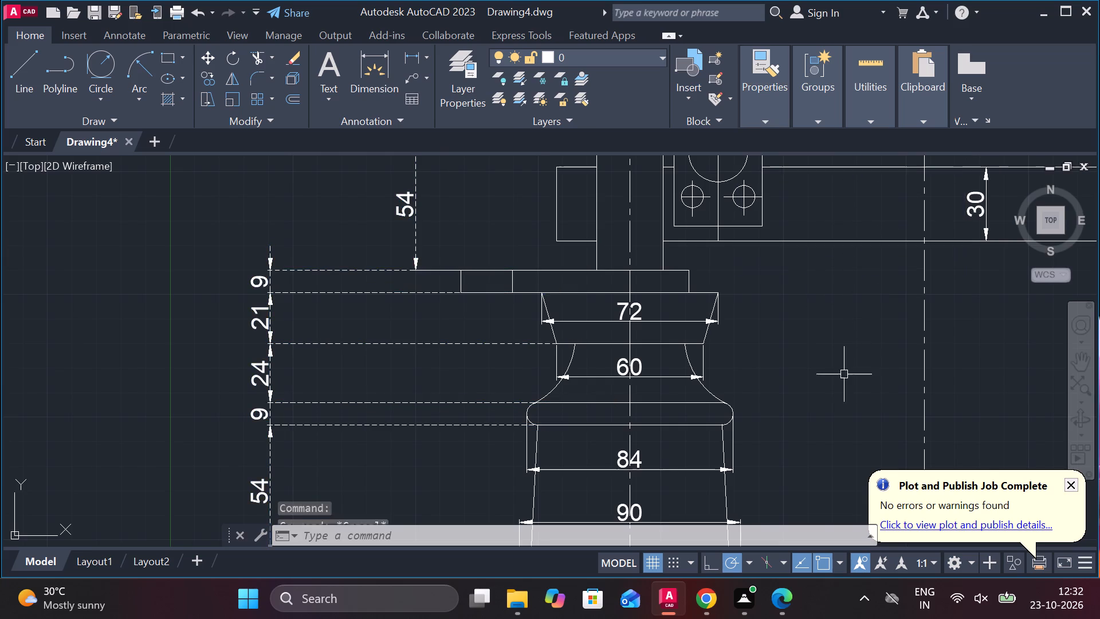
Apply the DASHED linetype to the thickness dimension of the first column's lower rounded ring.
scroll(777, 387, down, 2)
scroll(782, 390, up, 1)
middle_drag(784, 389, 765, 281)
click(502, 399)
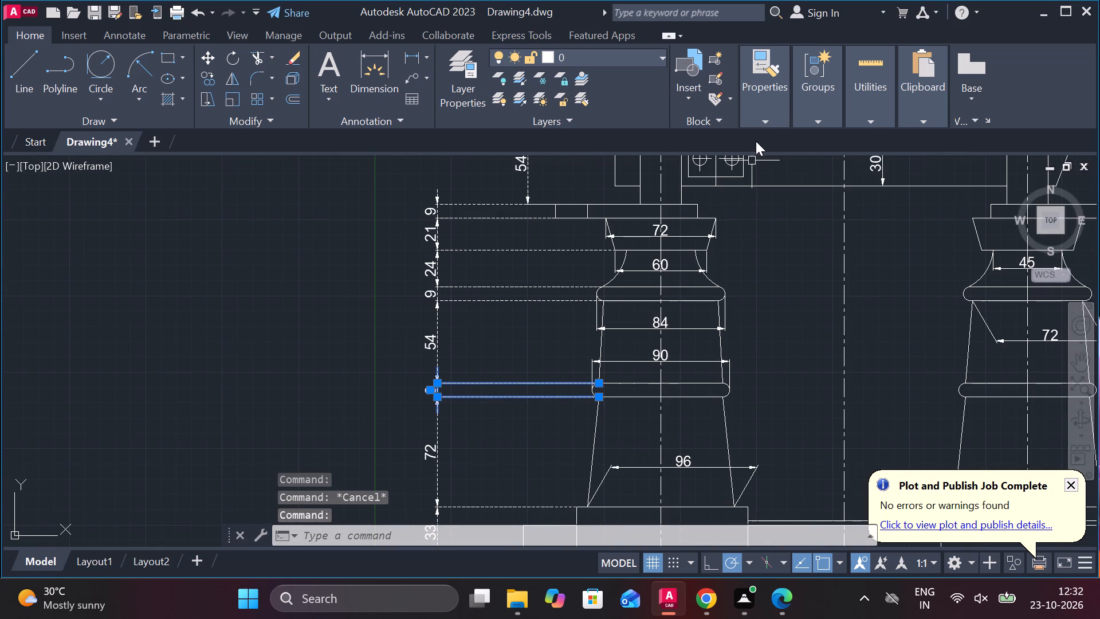
click(761, 122)
click(847, 187)
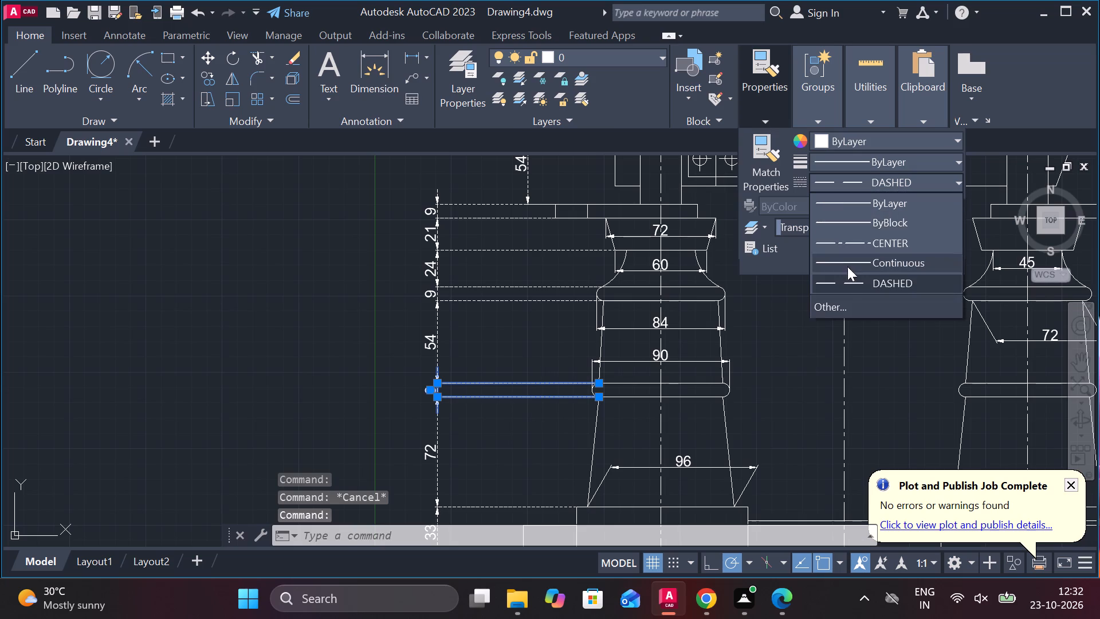
click(847, 279)
key(Escape)
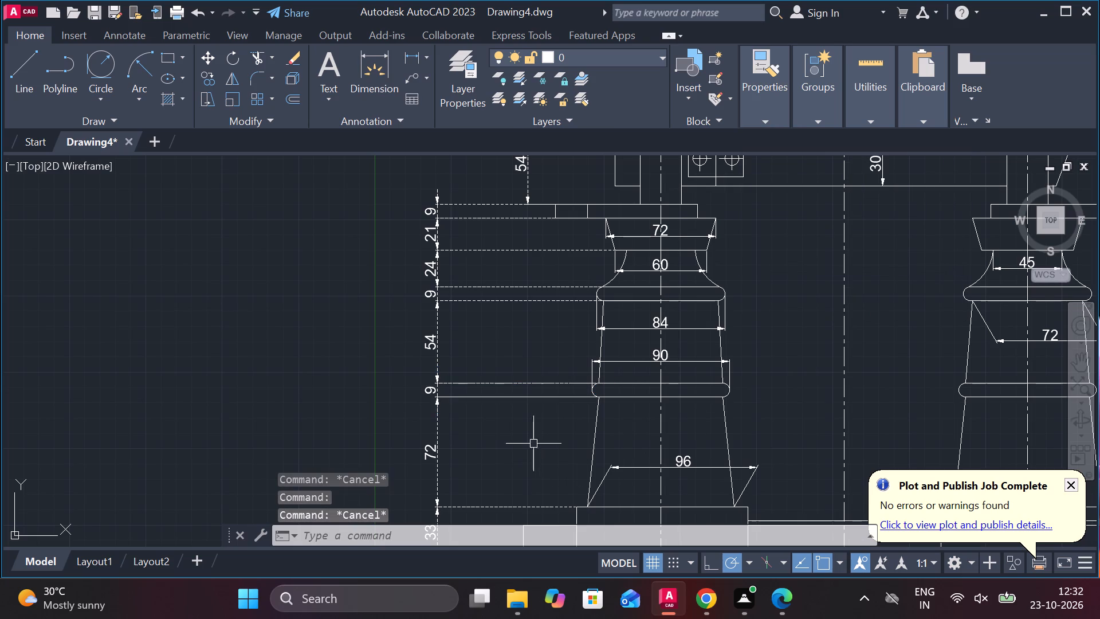
scroll(532, 399, up, 2)
click(532, 394)
scroll(531, 416, down, 2)
key(Escape)
scroll(523, 440, down, 2)
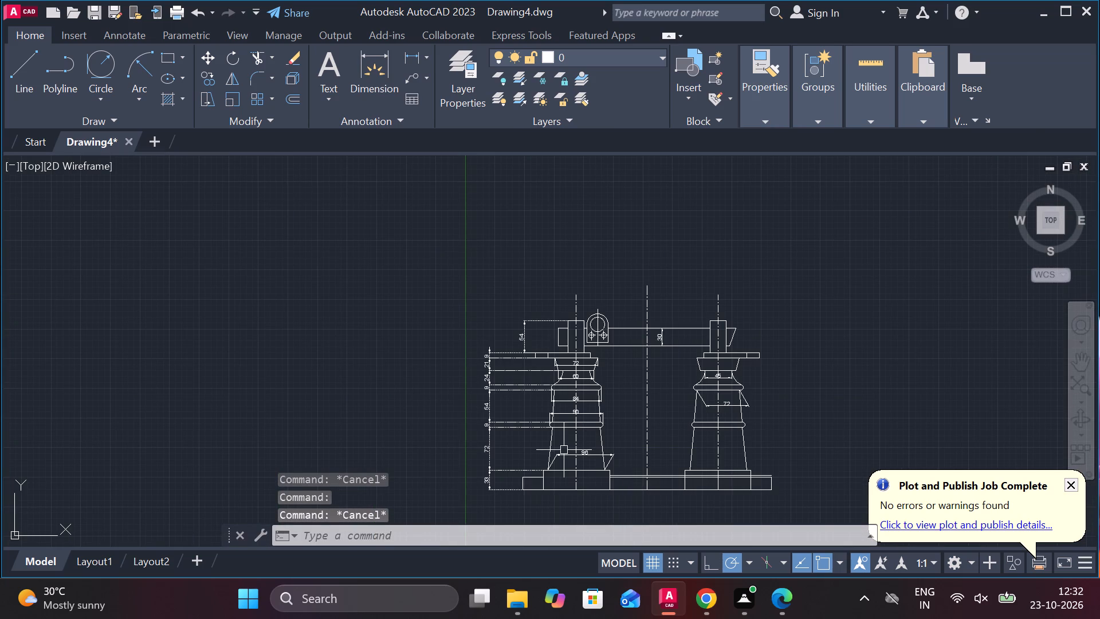
Dimension the width of the small end segment of the first column's top plate, placing the dimension above the plate.
scroll(582, 378, up, 3)
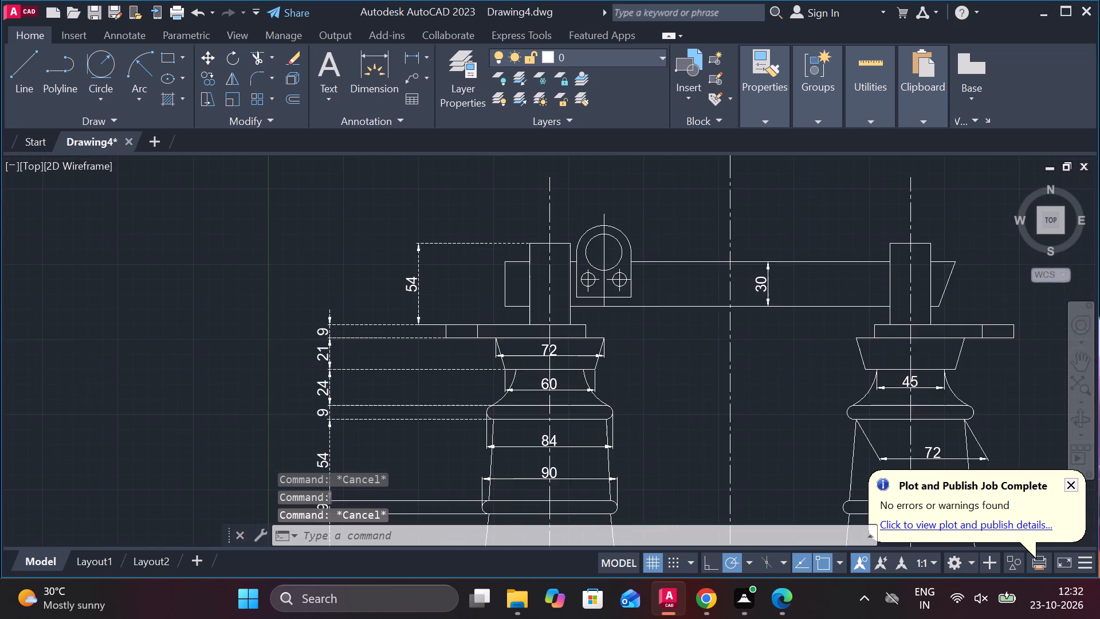
middle_drag(641, 390, 741, 430)
middle_drag(725, 427, 706, 427)
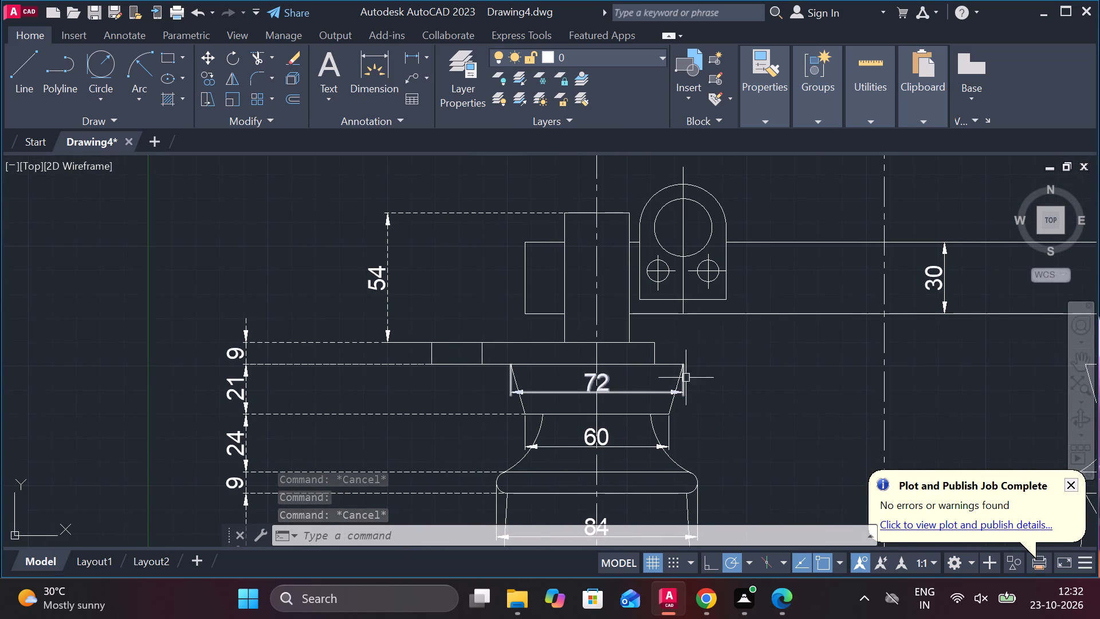
click(414, 57)
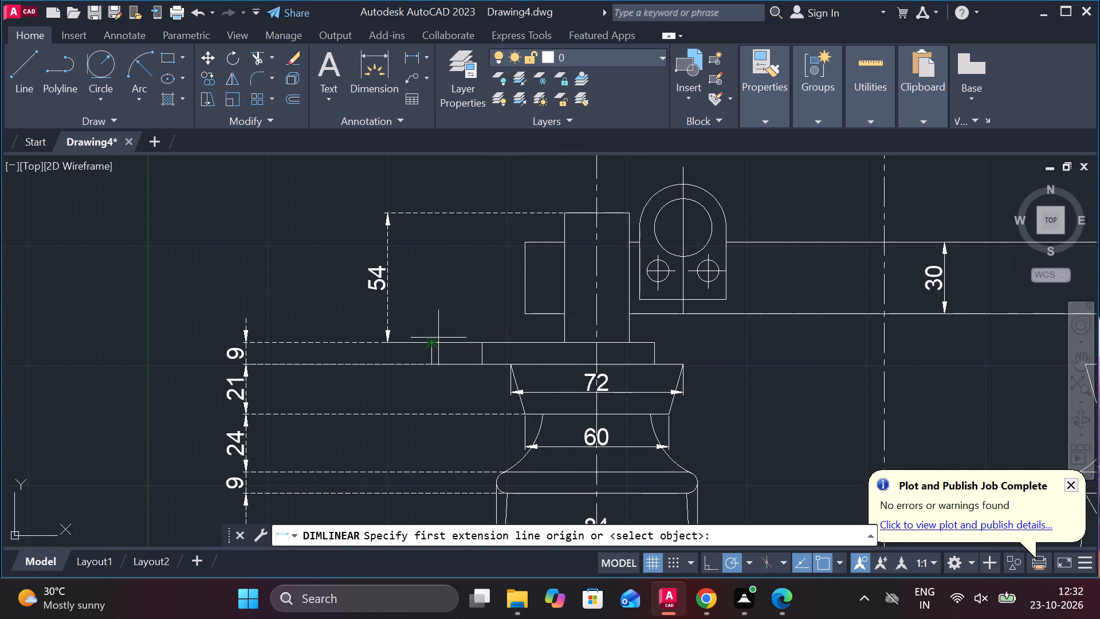
scroll(438, 338, up, 2)
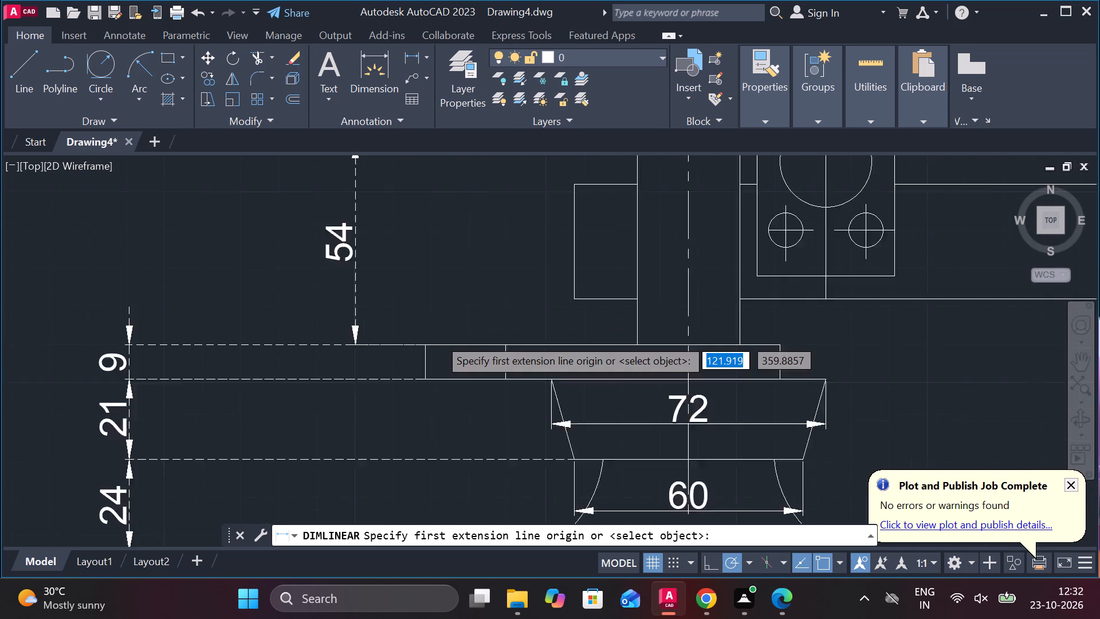
middle_drag(462, 314, 499, 257)
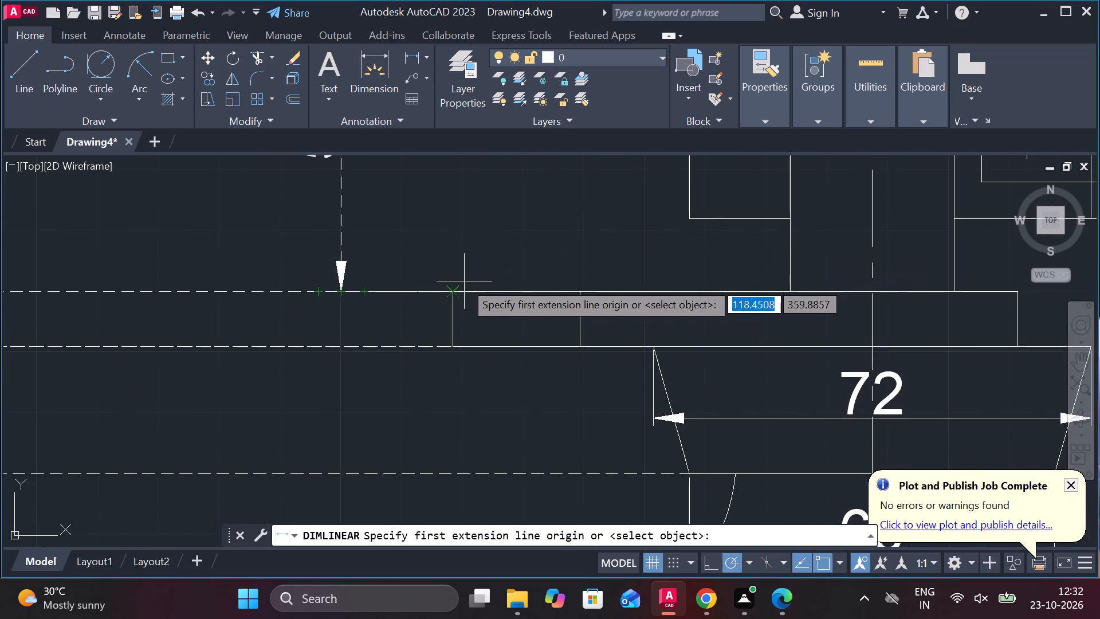
click(462, 282)
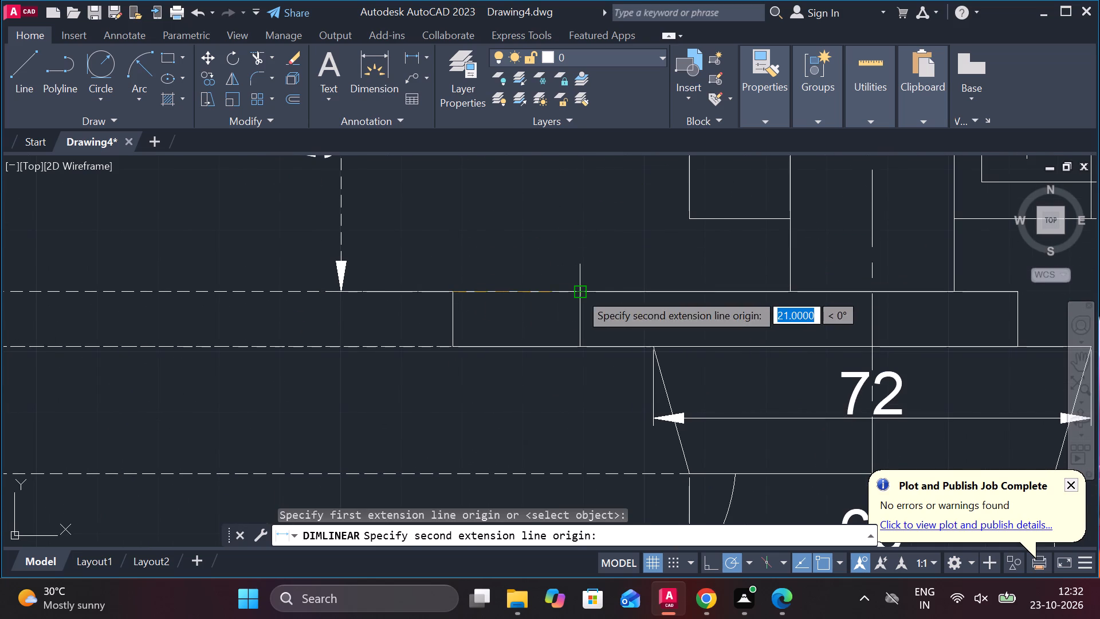
click(579, 292)
click(514, 229)
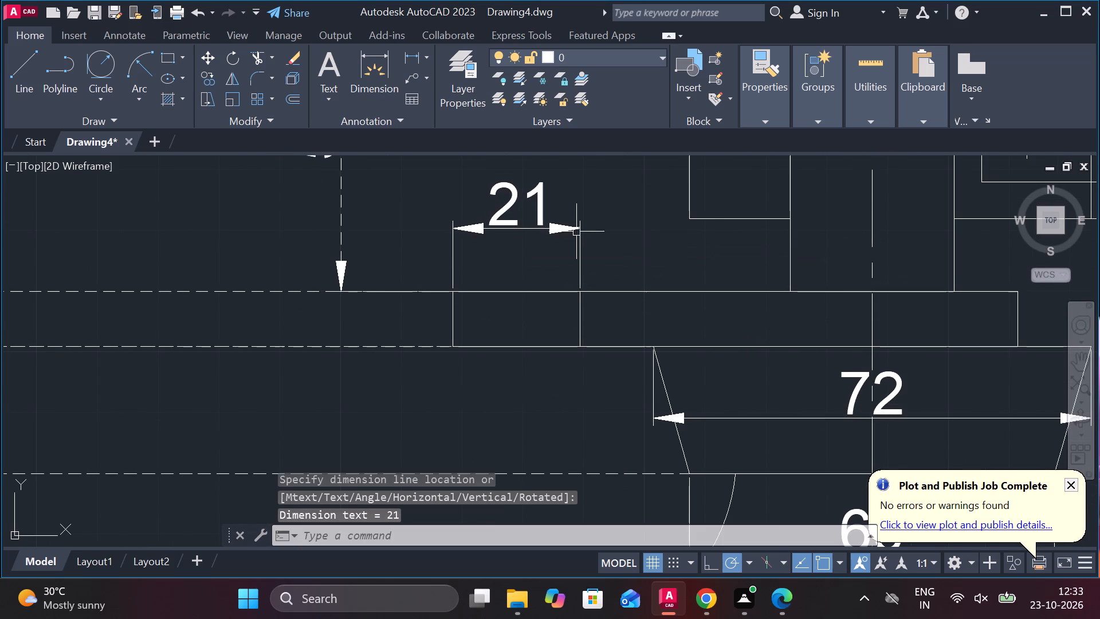
Change the linetype of the vertical centre line through the round-topped bracket to DASHED.
scroll(623, 237, down, 1)
middle_drag(623, 237, 553, 338)
scroll(548, 287, down, 1)
middle_drag(548, 280, 494, 346)
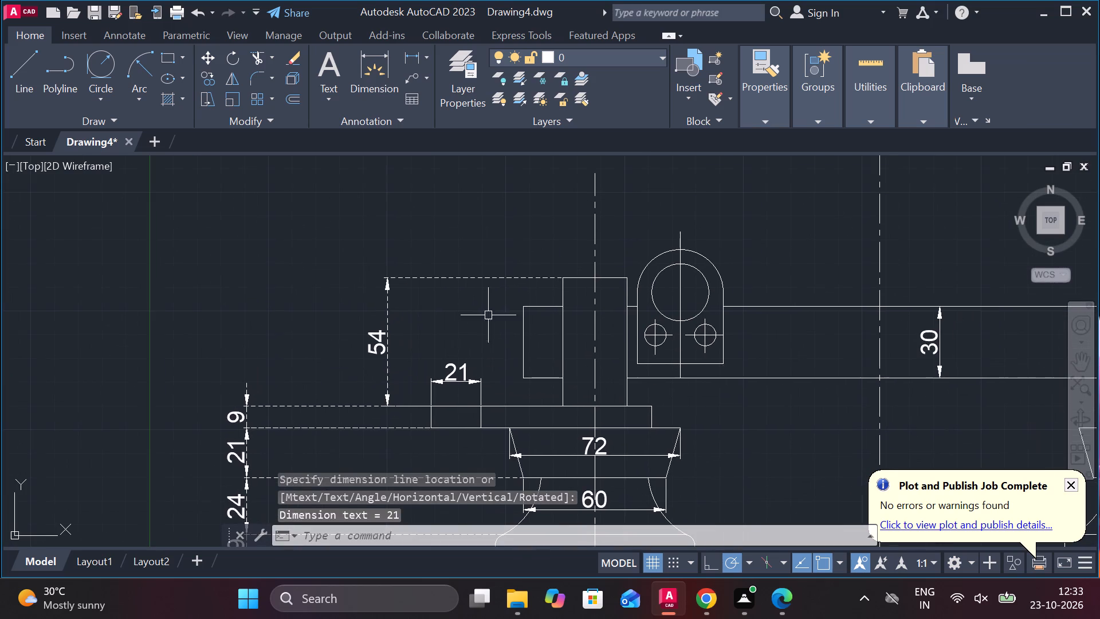
middle_drag(638, 230, 568, 314)
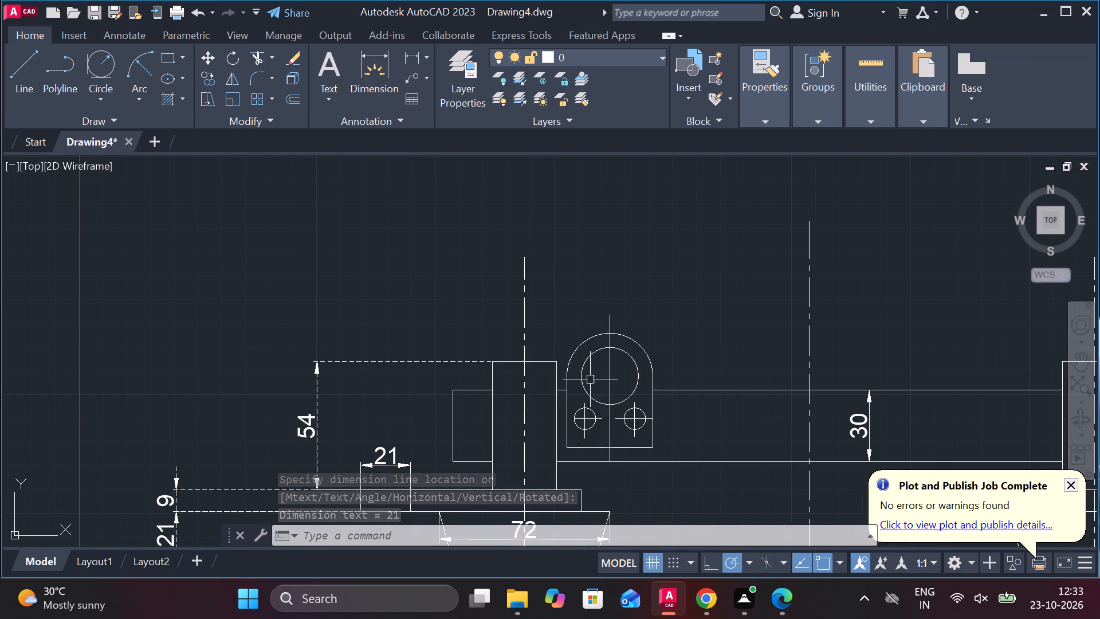
click(607, 374)
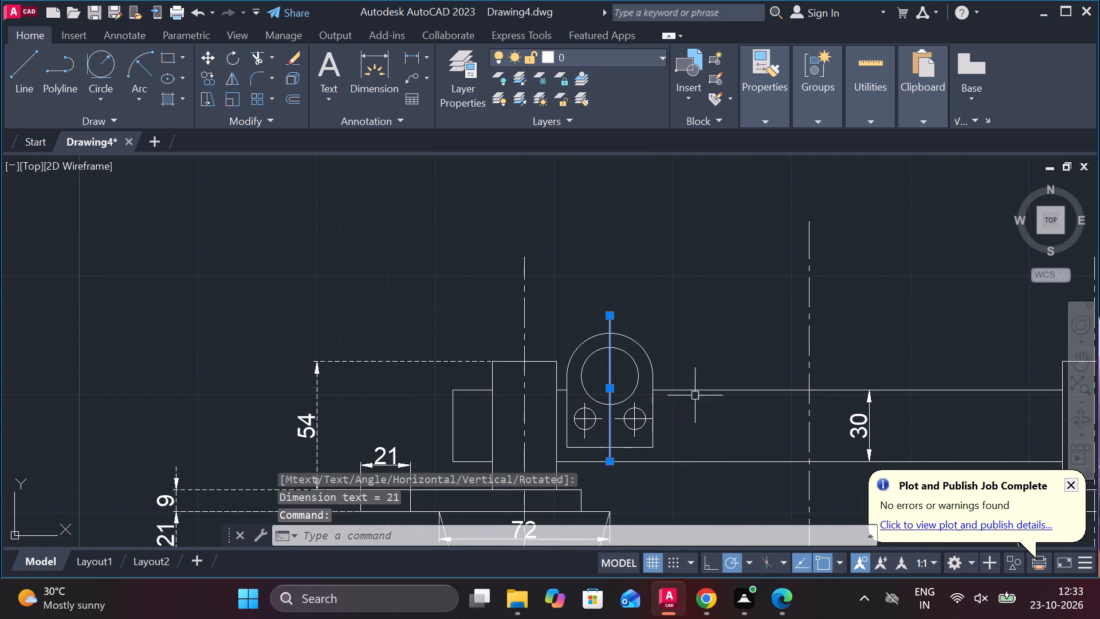
click(775, 120)
click(882, 181)
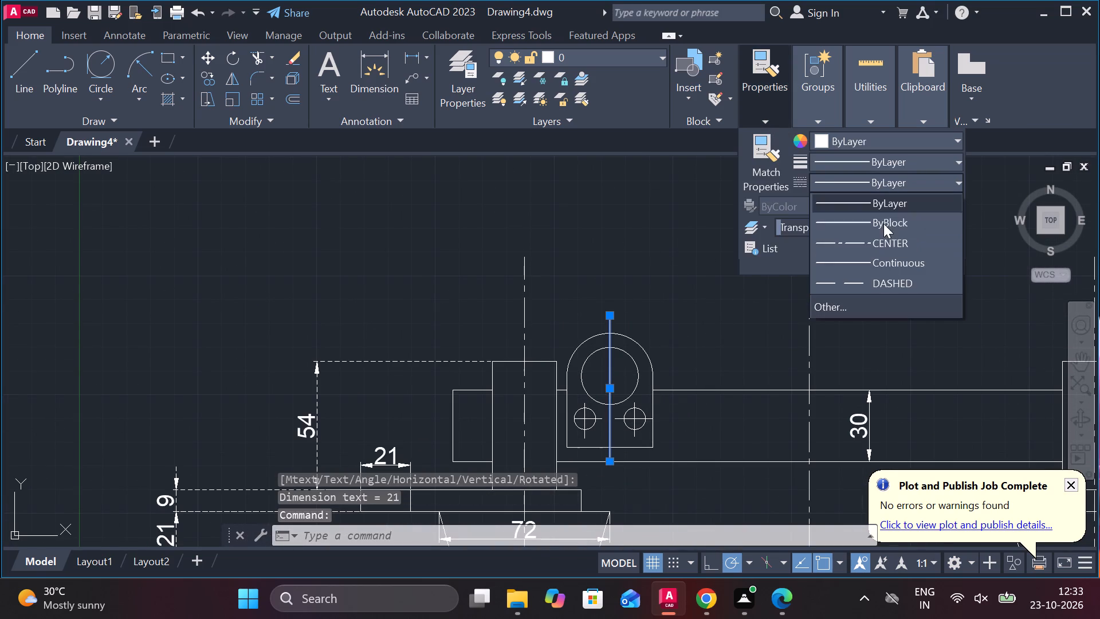
click(875, 280)
key(Escape)
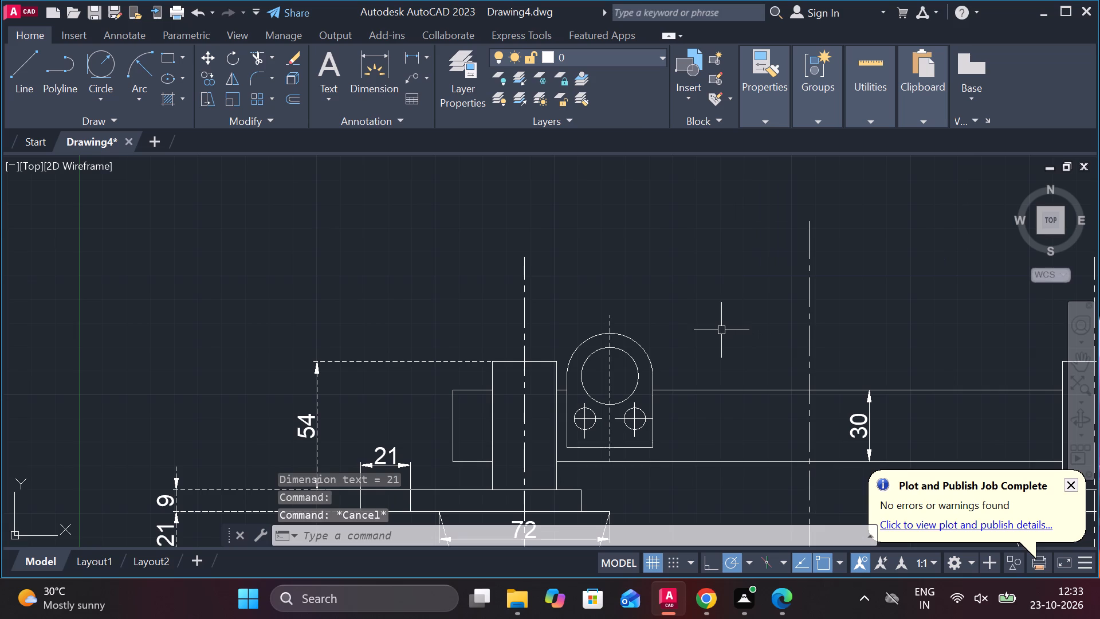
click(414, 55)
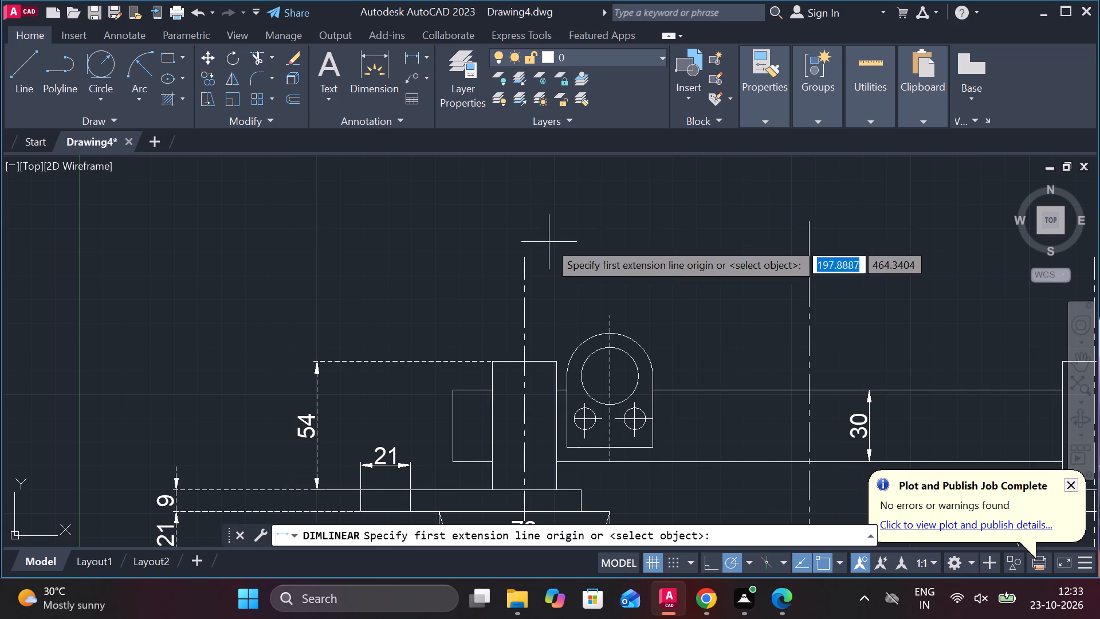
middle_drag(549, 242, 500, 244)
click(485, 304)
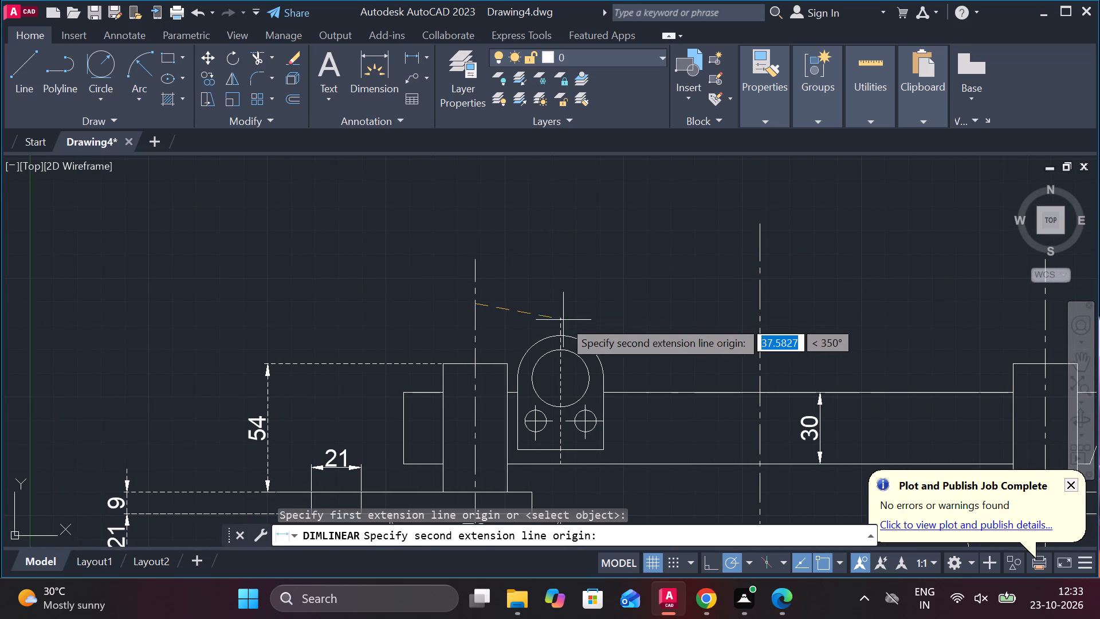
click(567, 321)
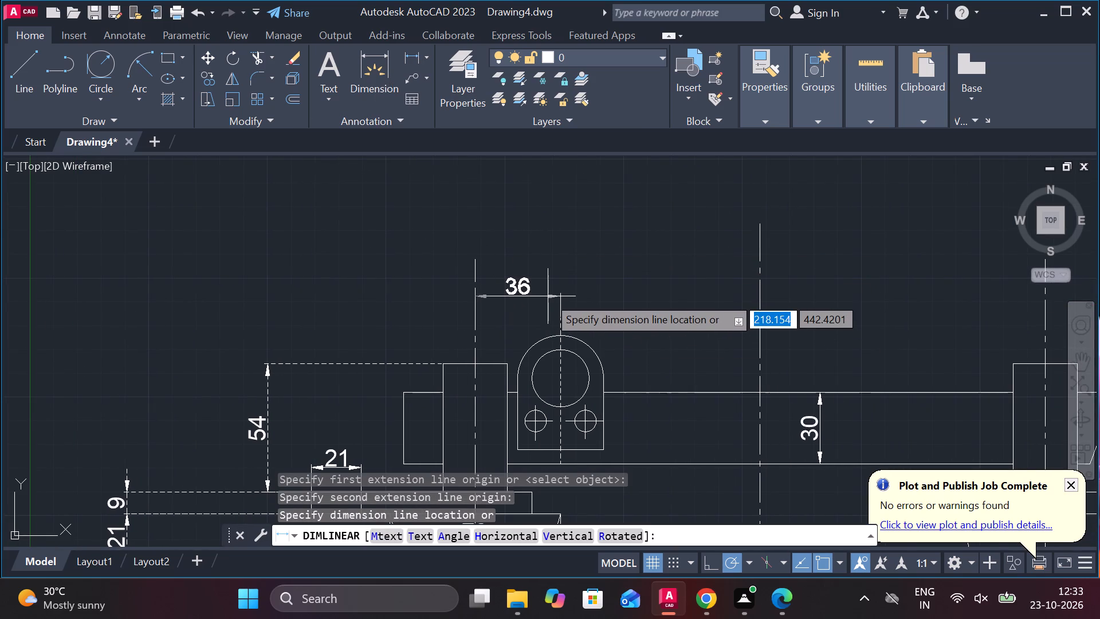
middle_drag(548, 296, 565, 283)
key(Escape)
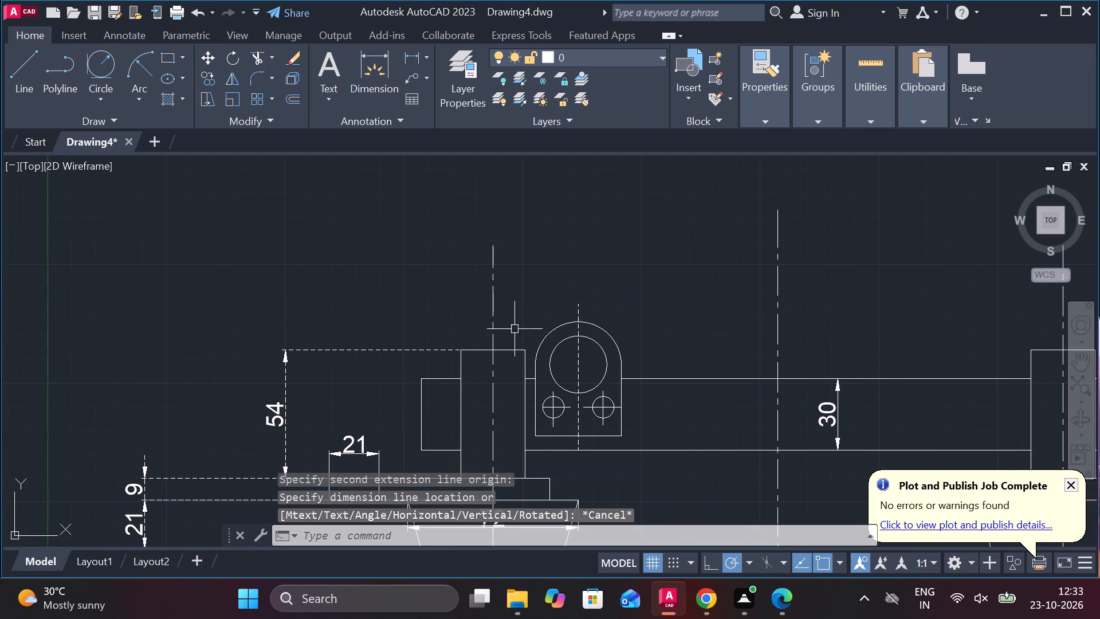
Dimension the overall length of the horizontal beam from end to end, placing the dimension above the whole assembly.
key(space)
click(420, 386)
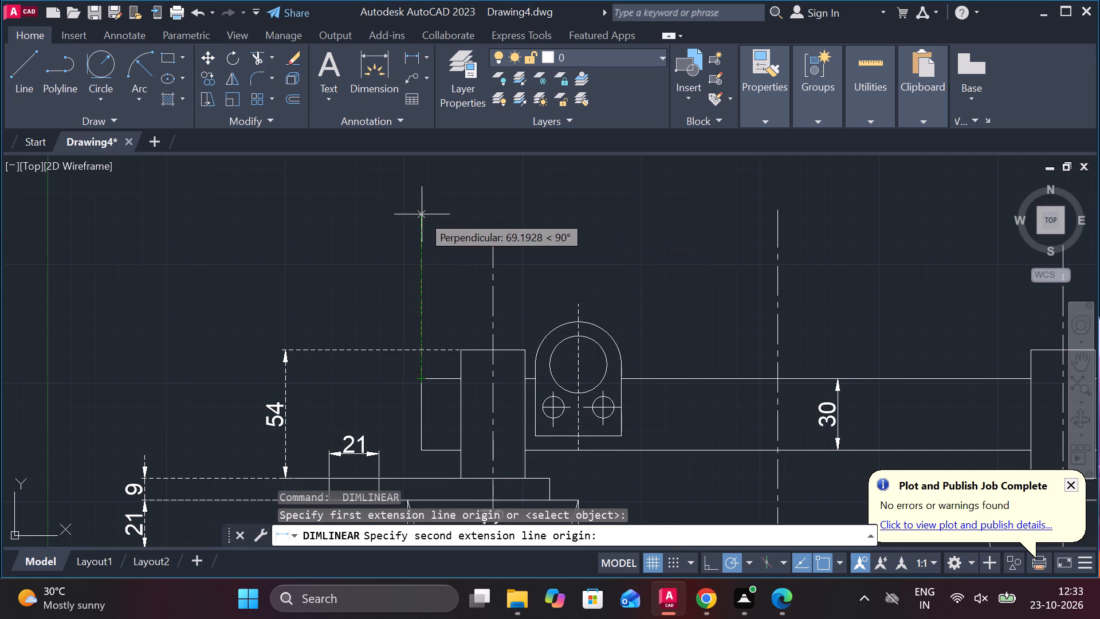
scroll(421, 216, down, 2)
scroll(449, 271, down, 1)
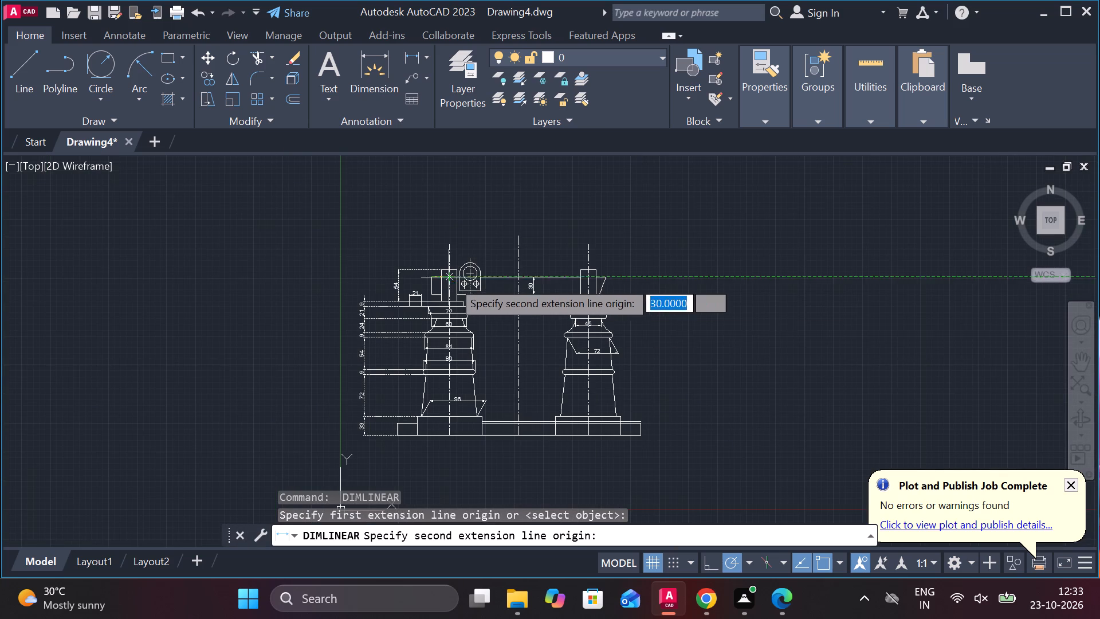
middle_click(698, 313)
scroll(573, 274, up, 3)
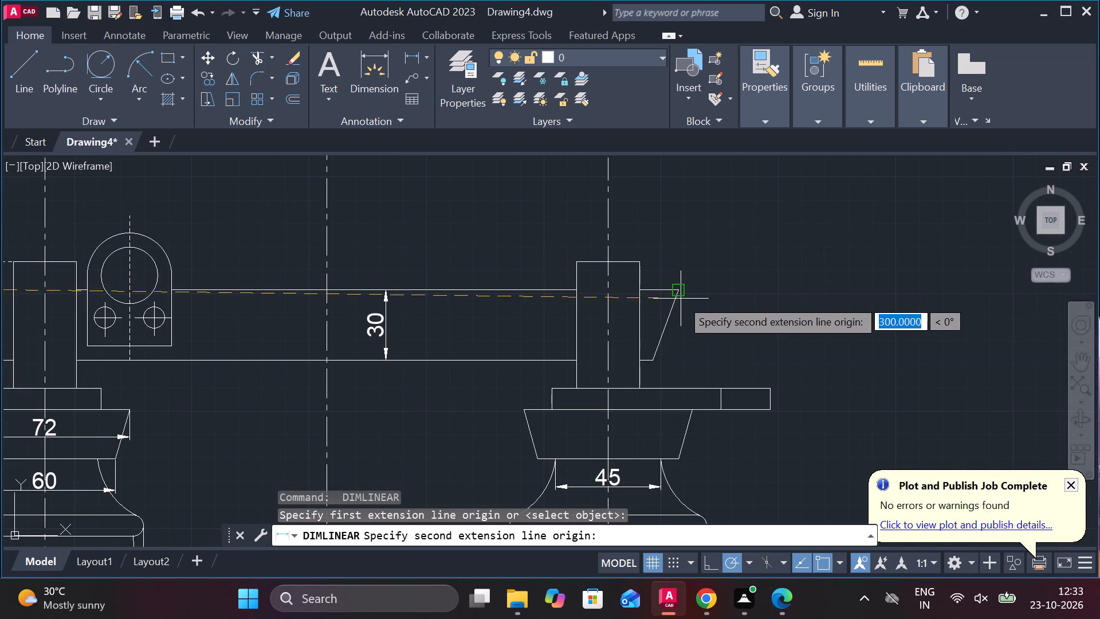
click(679, 298)
scroll(652, 273, down, 2)
middle_drag(542, 256, 633, 256)
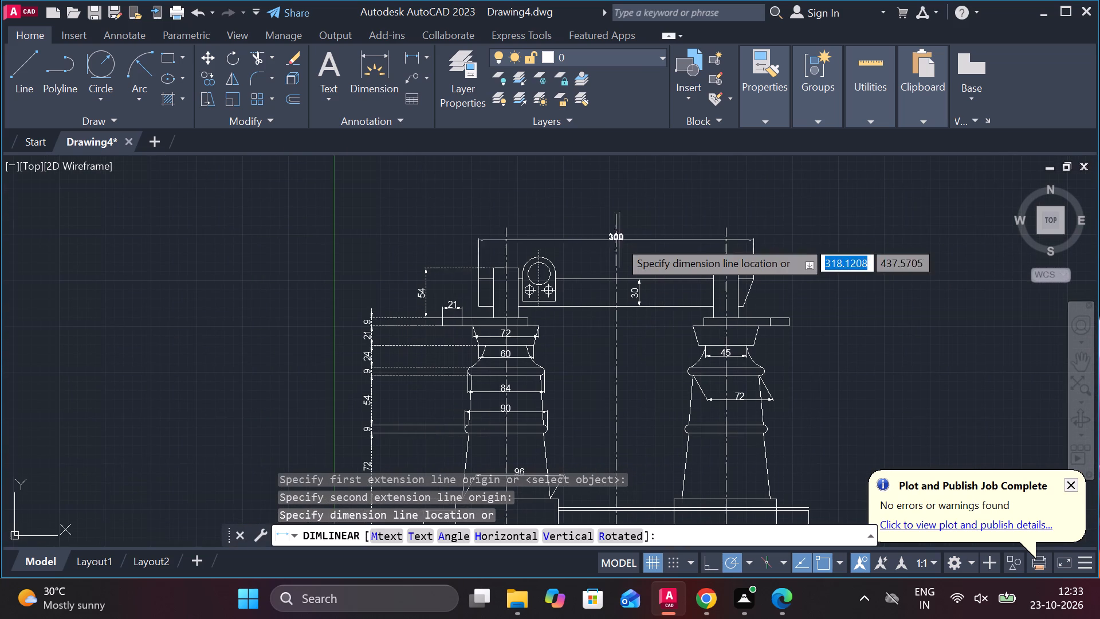
click(612, 195)
Dimension the horizontal distance from the beam's first-column end to the round-topped bracket's centre line, placing it below the overall length dimension.
scroll(612, 229, up, 2)
scroll(592, 252, down, 2)
middle_drag(589, 267, 599, 223)
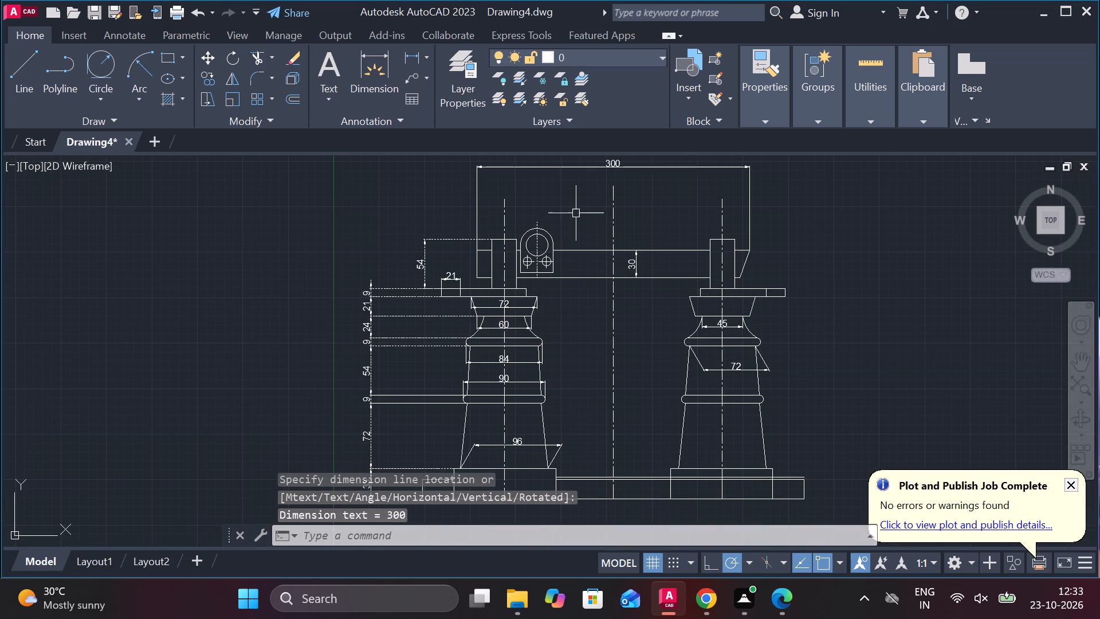
key(space)
click(480, 212)
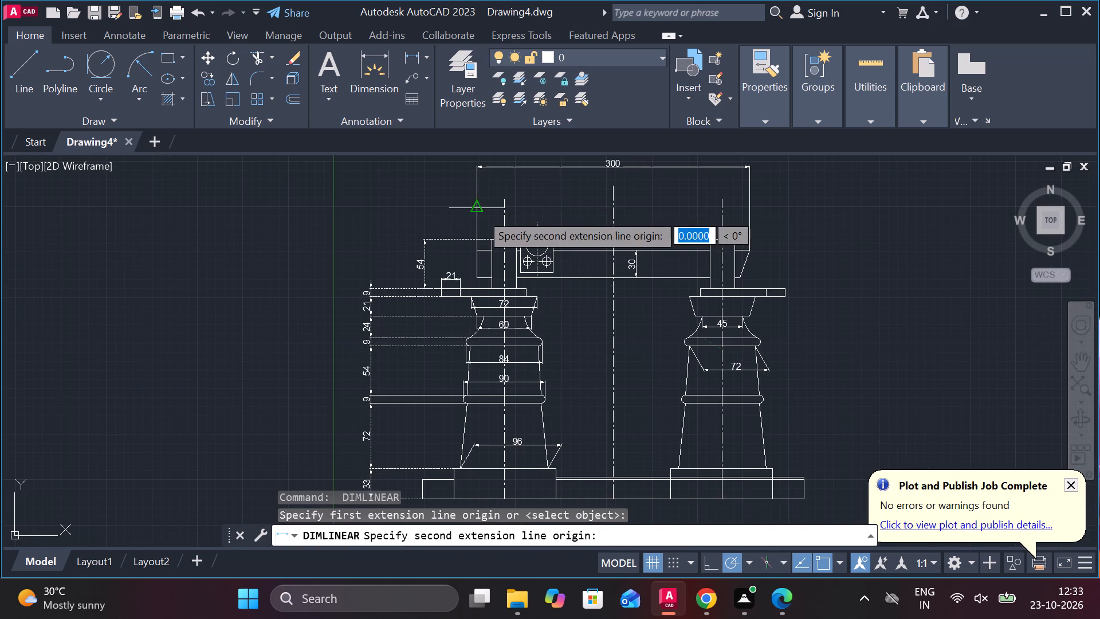
click(540, 224)
scroll(519, 200, up, 2)
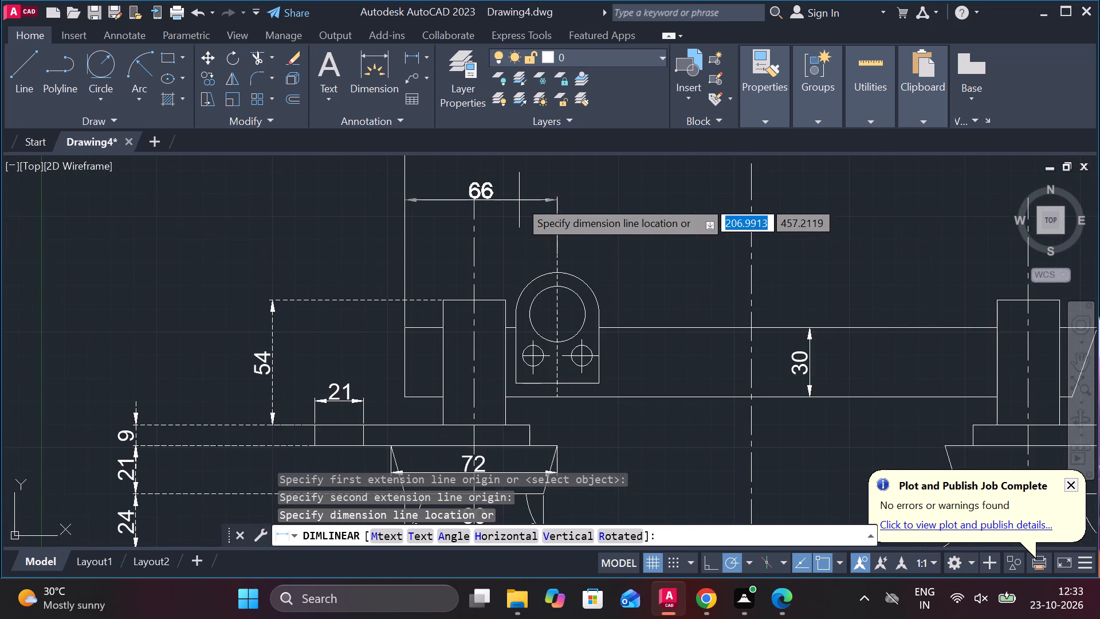
middle_drag(519, 200, 555, 255)
click(540, 221)
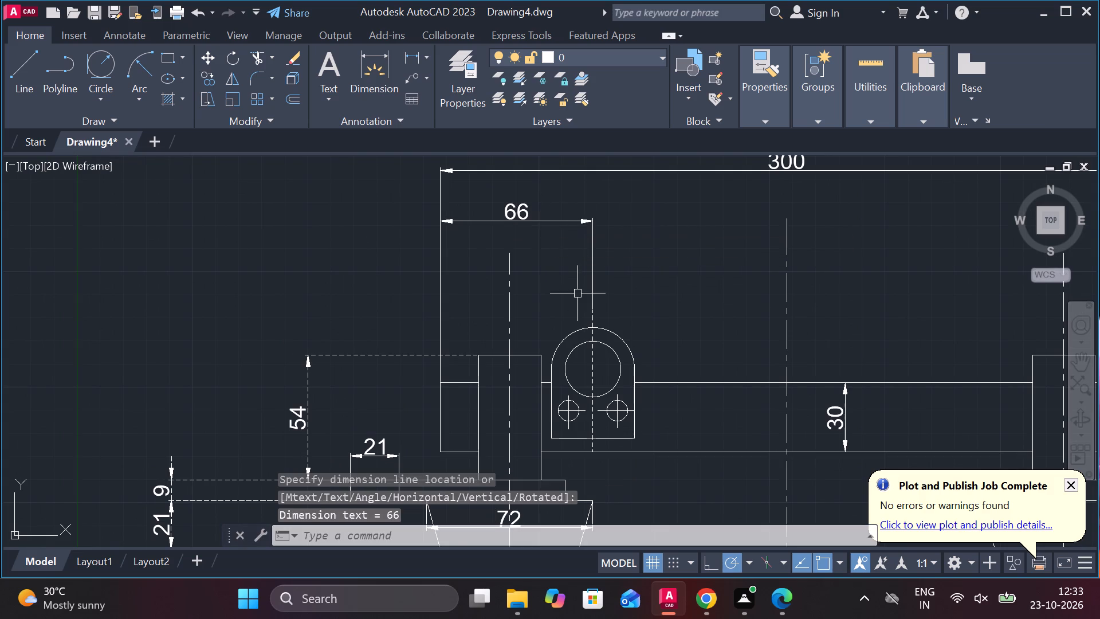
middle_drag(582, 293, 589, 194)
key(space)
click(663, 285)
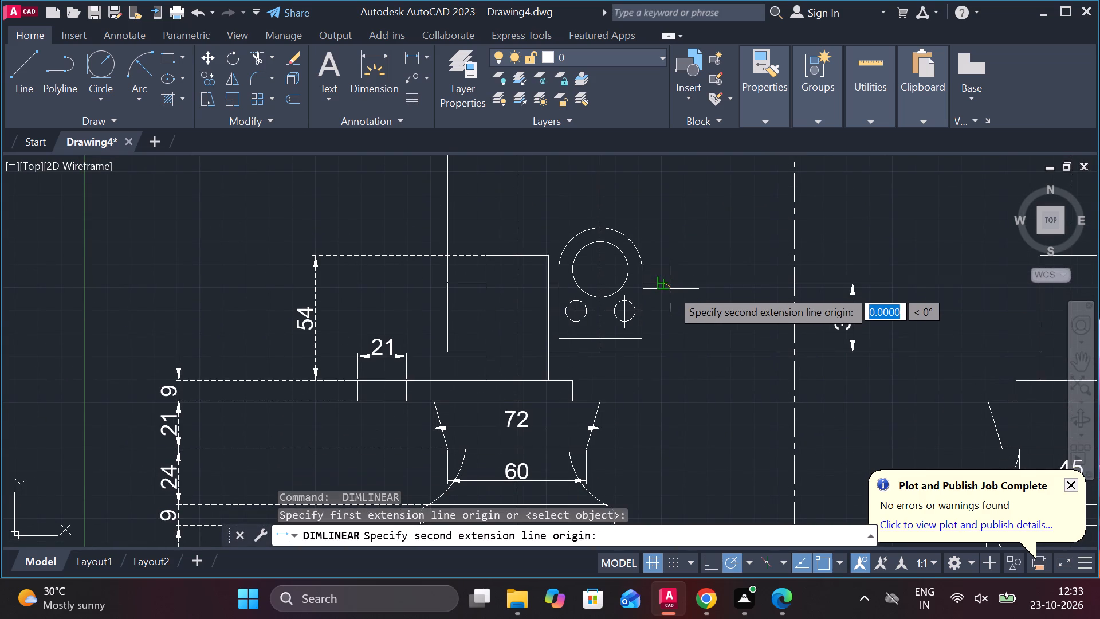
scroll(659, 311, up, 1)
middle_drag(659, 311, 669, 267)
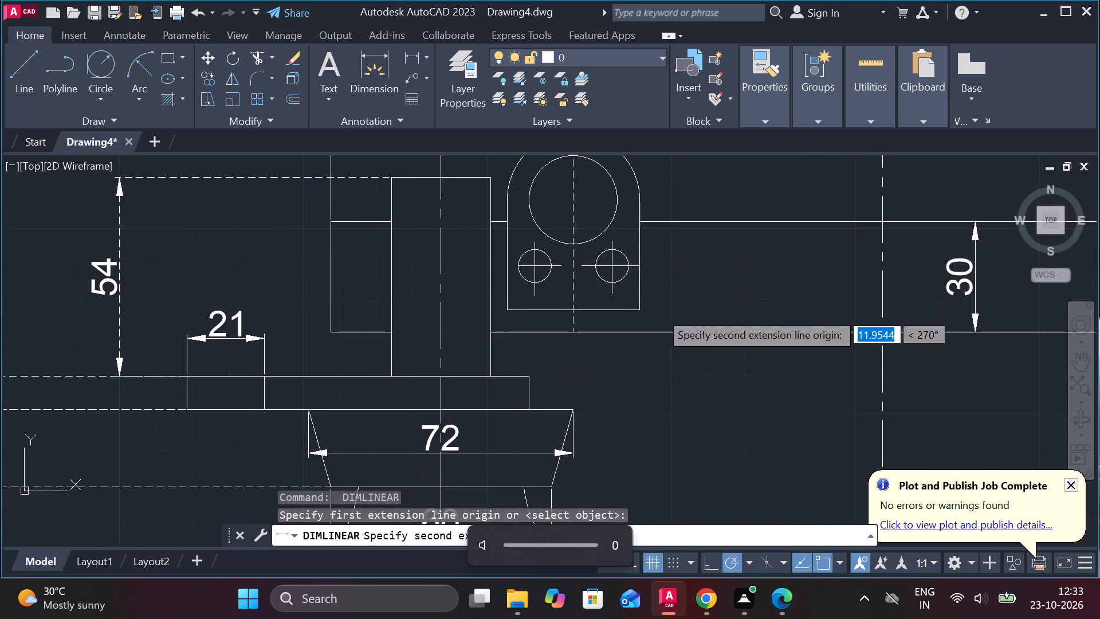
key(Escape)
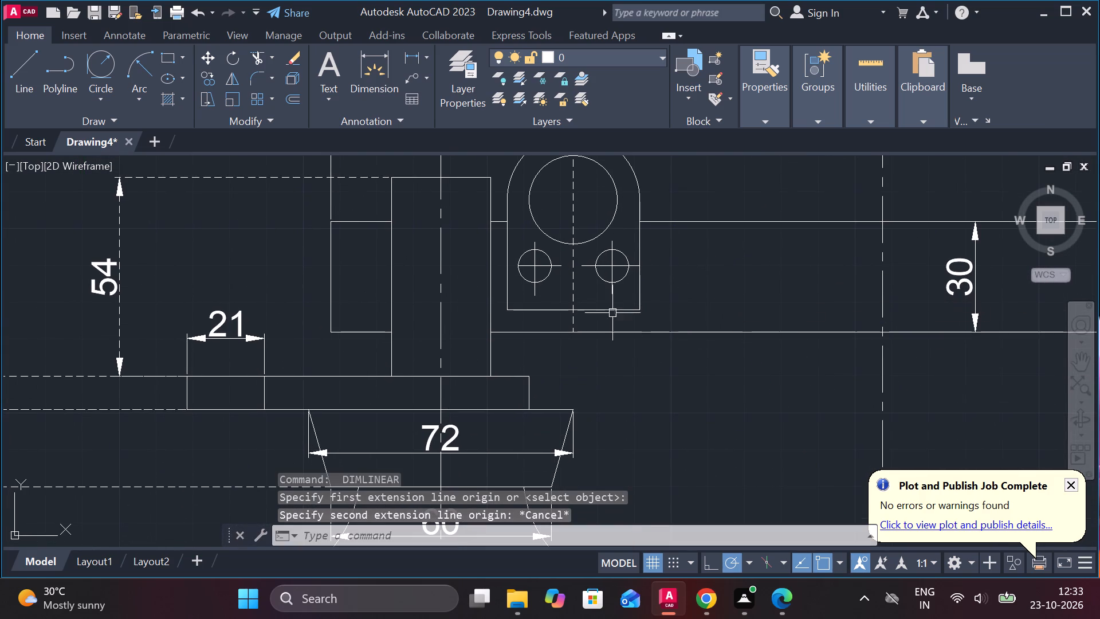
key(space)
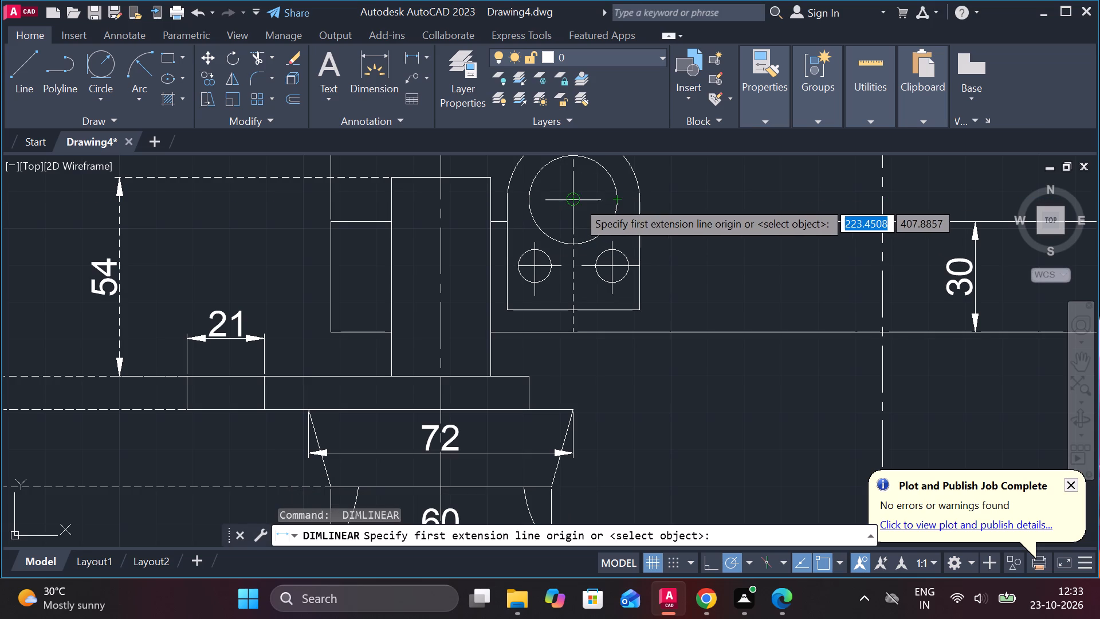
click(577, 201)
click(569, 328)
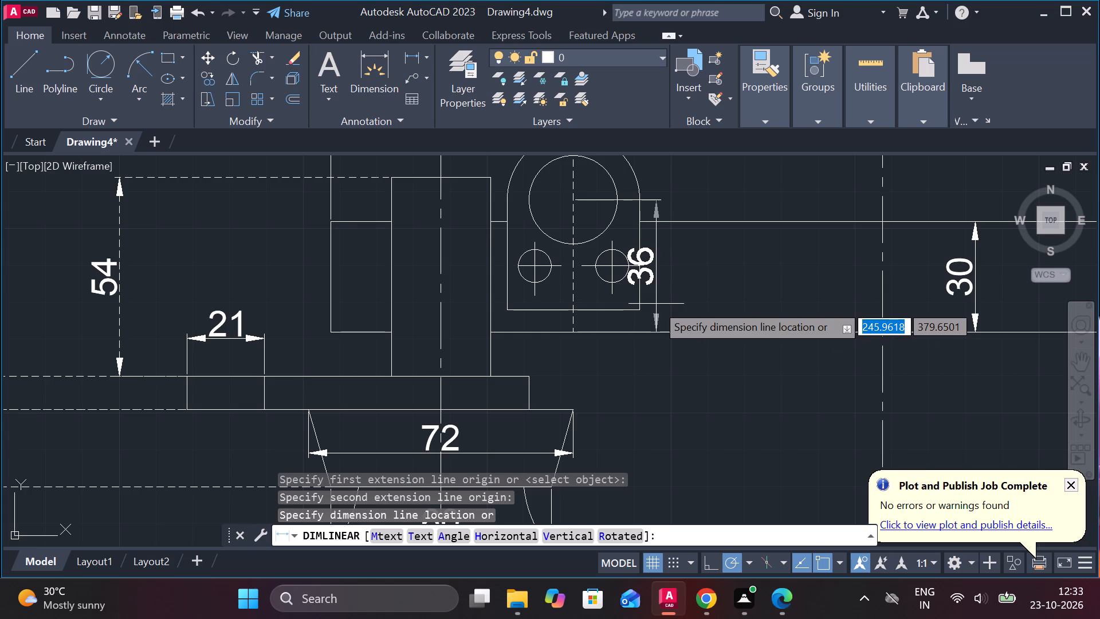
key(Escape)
Dimension the vertical gap between the bracket's bottom edge and the beam's lower edge, placing the dimension beside the bracket.
key(space)
click(632, 314)
click(630, 340)
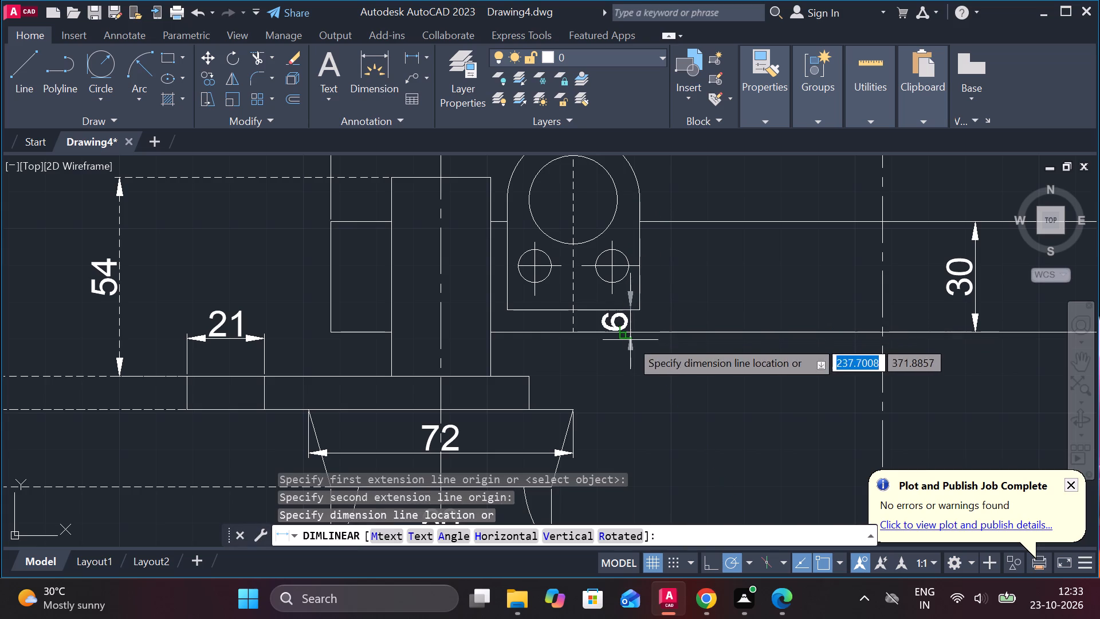
click(696, 336)
Dimension the vertical distance from the bracket's large hole centre to its bottom edge, in line with the gap dimension below.
key(space)
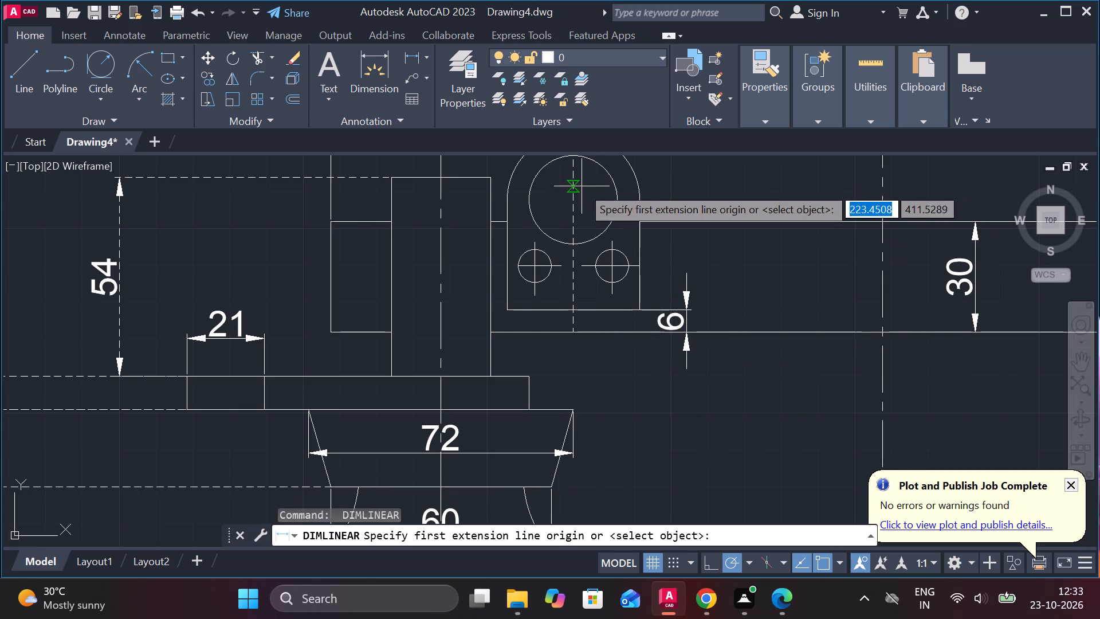
click(578, 203)
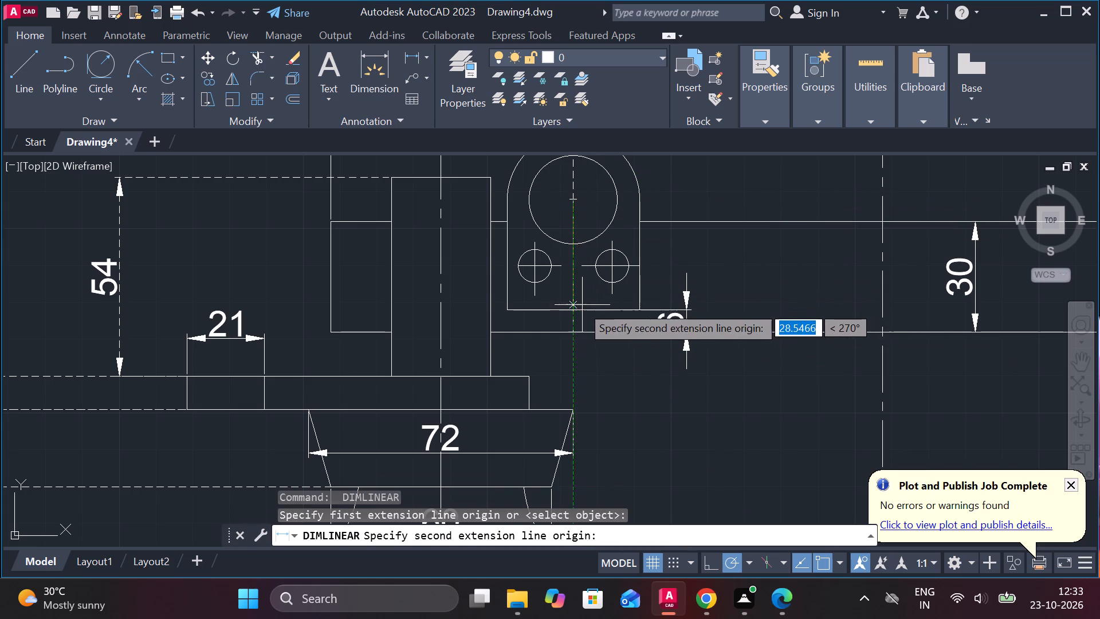
click(581, 305)
click(687, 307)
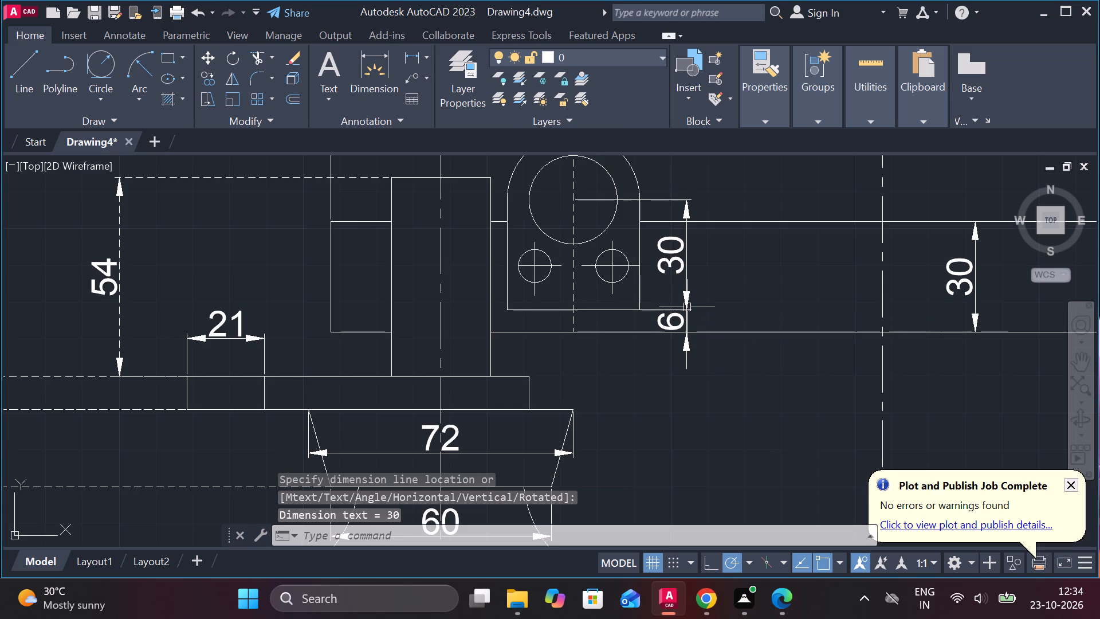
middle_click(725, 381)
Dimension the horizontal centre distance between the bracket's two small holes, placing the dimension just below the beam.
key(space)
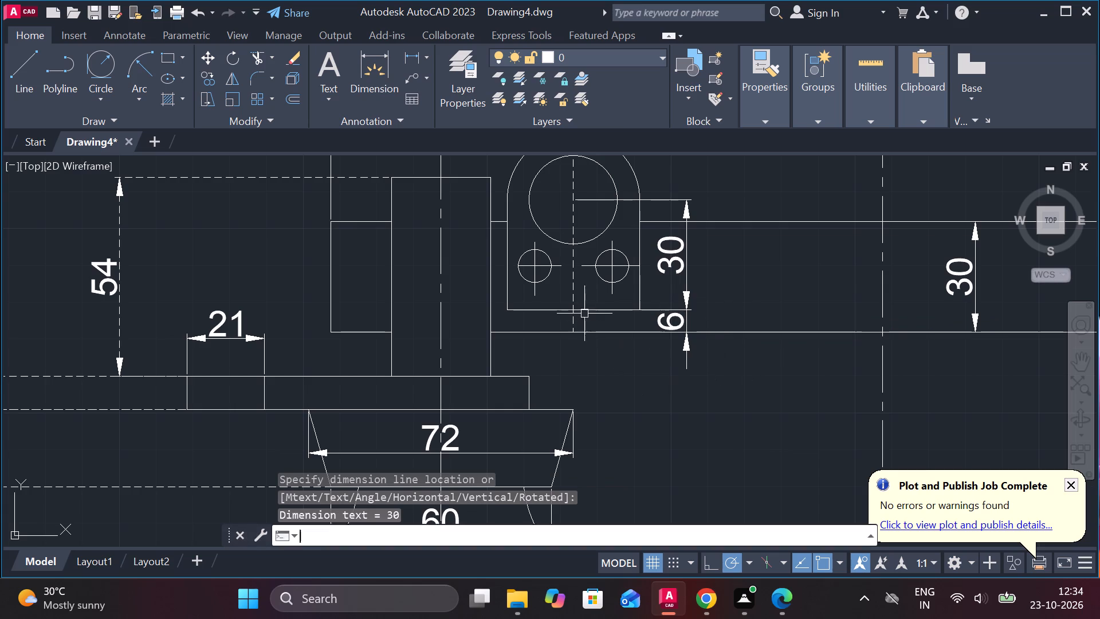
scroll(540, 268, up, 2)
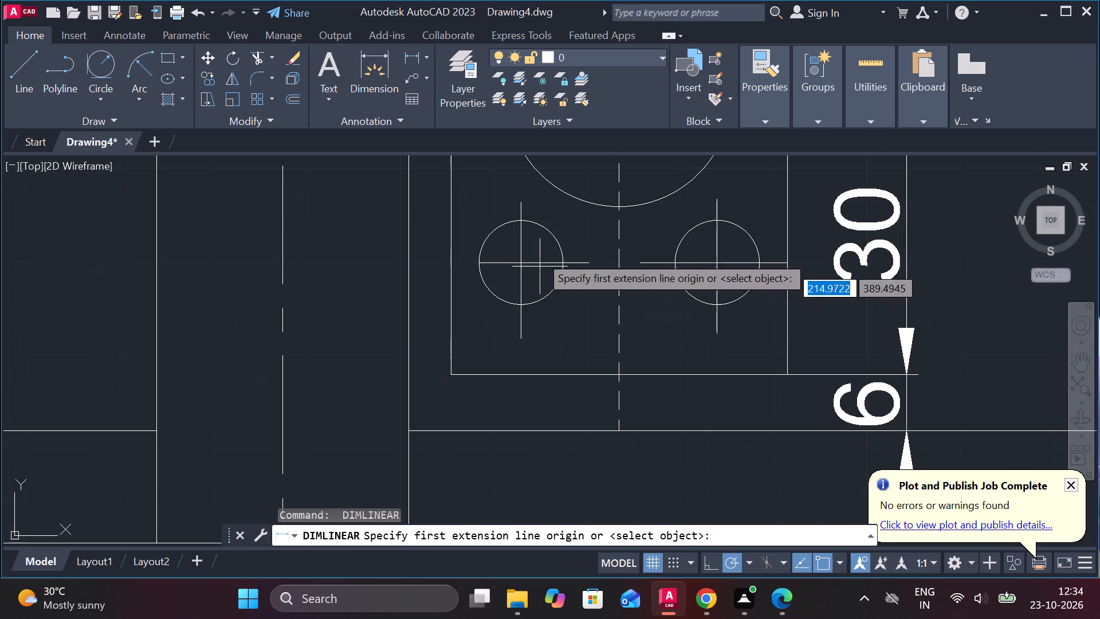
click(524, 261)
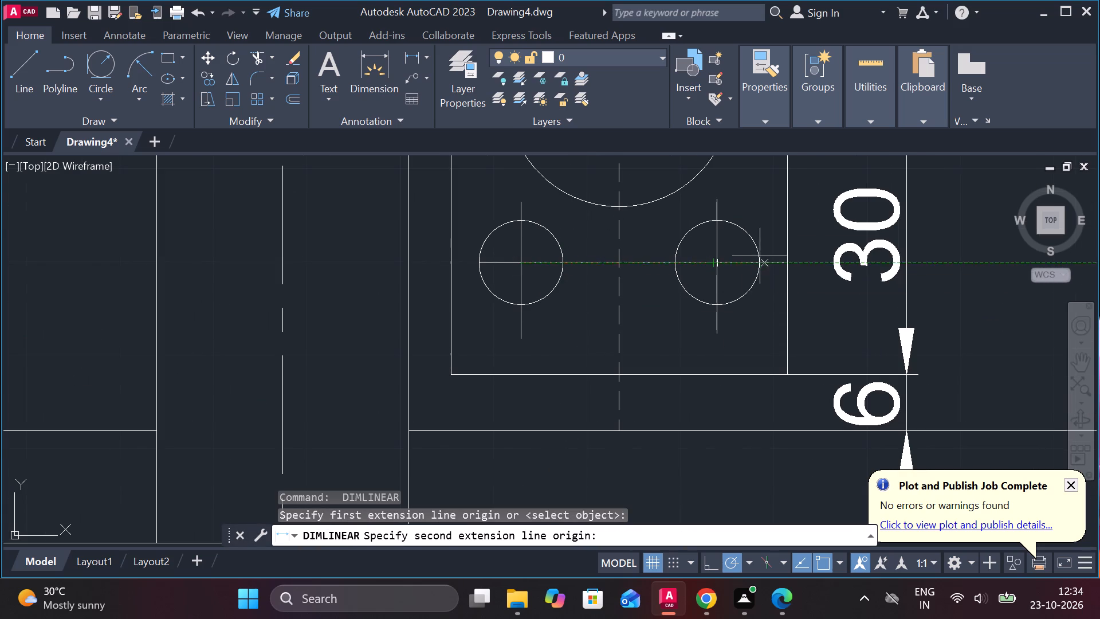
scroll(730, 264, up, 3)
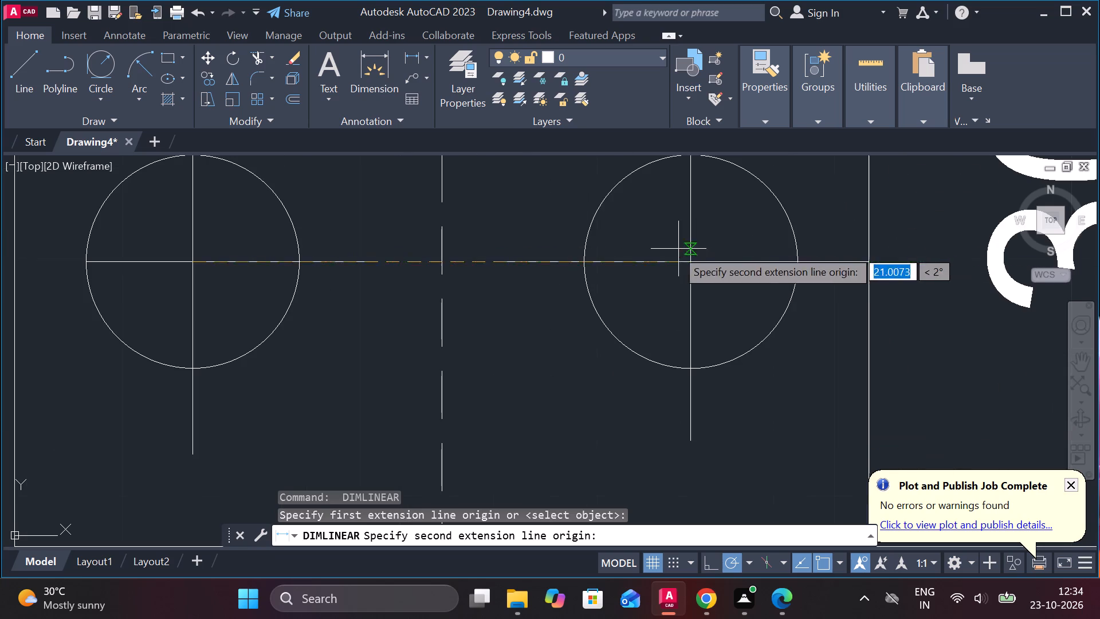
click(693, 262)
scroll(693, 265, down, 3)
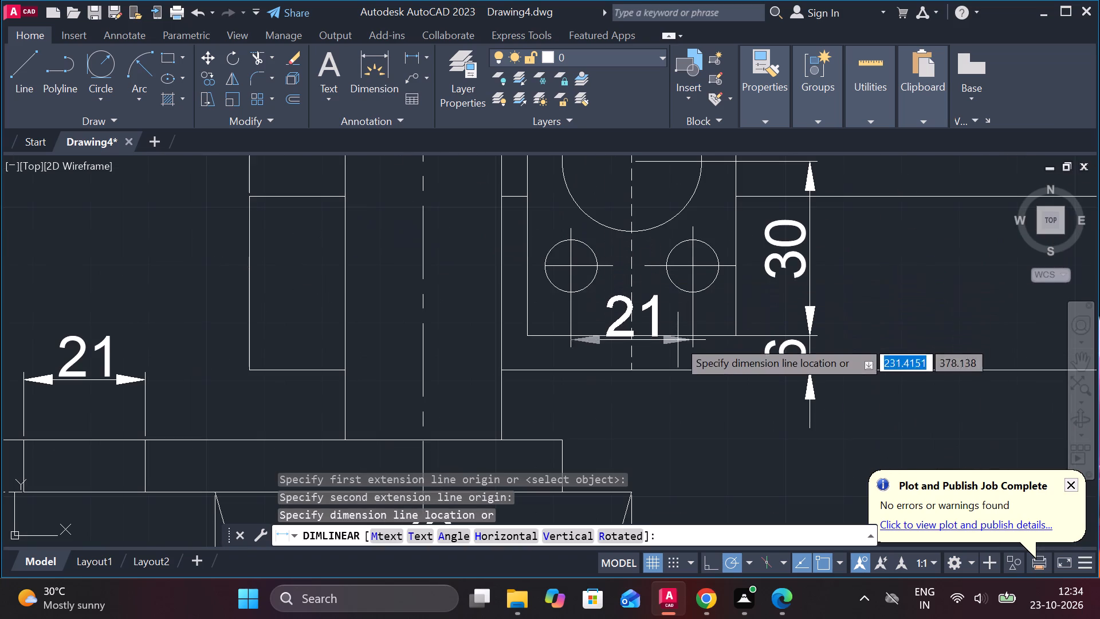
middle_drag(661, 425, 662, 362)
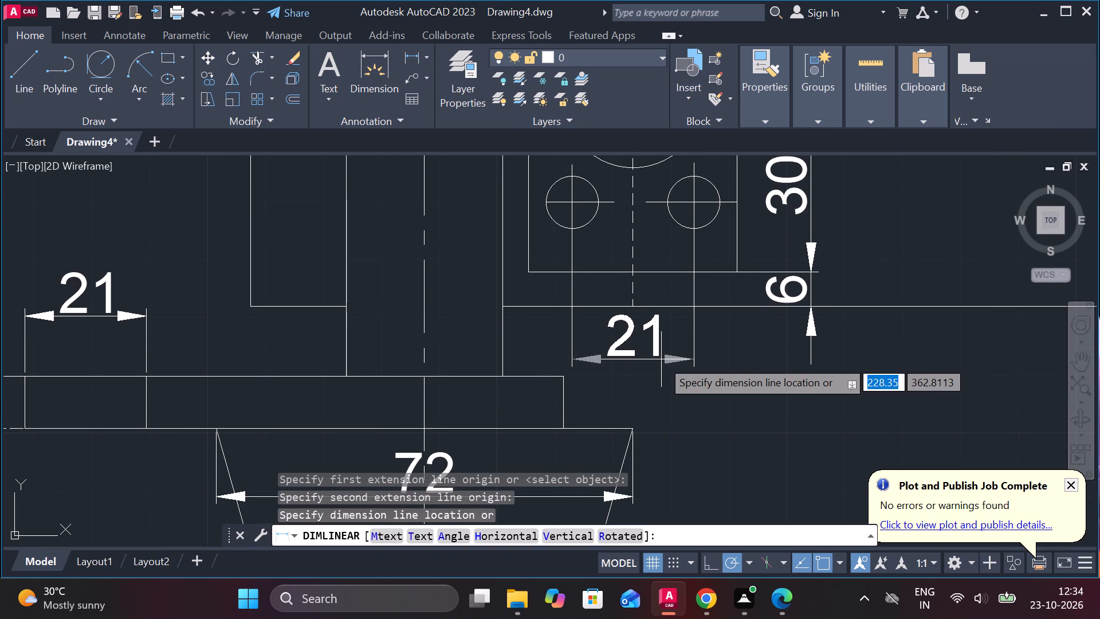
click(661, 359)
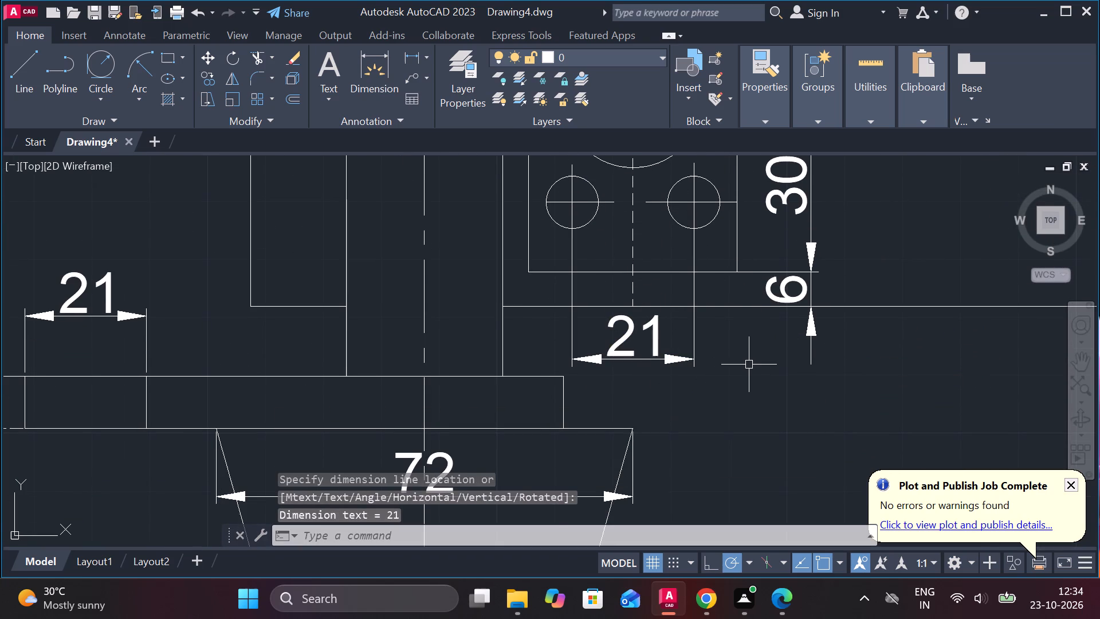
Add a diameter dimension to the bracket's large hole, placing its text outside the bracket, above the beam.
scroll(749, 363, down, 1)
middle_drag(748, 363, 652, 429)
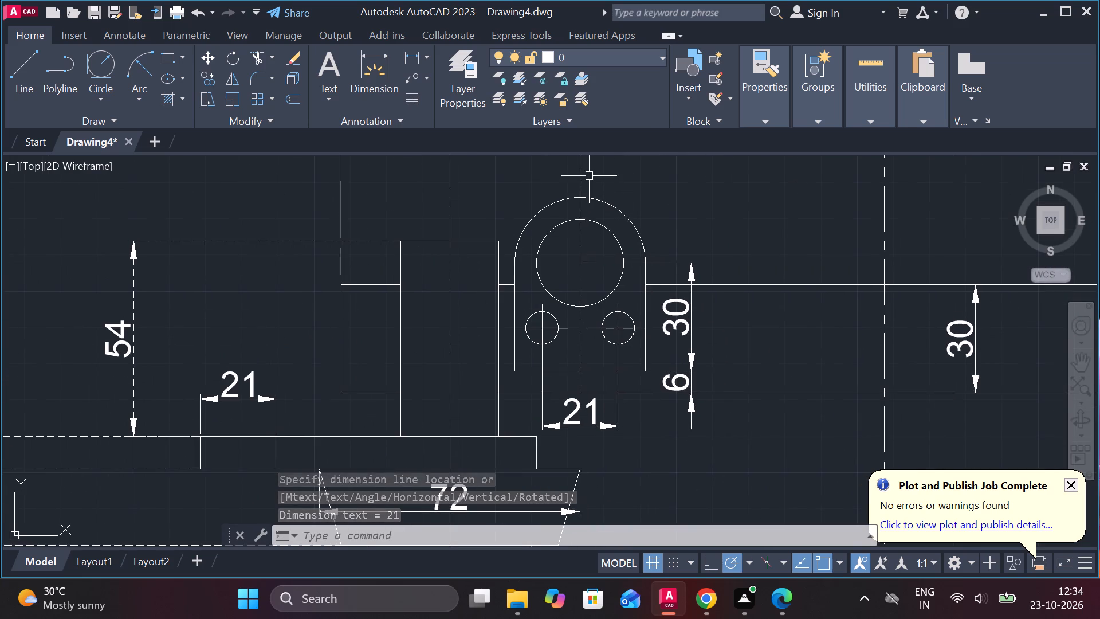
click(425, 57)
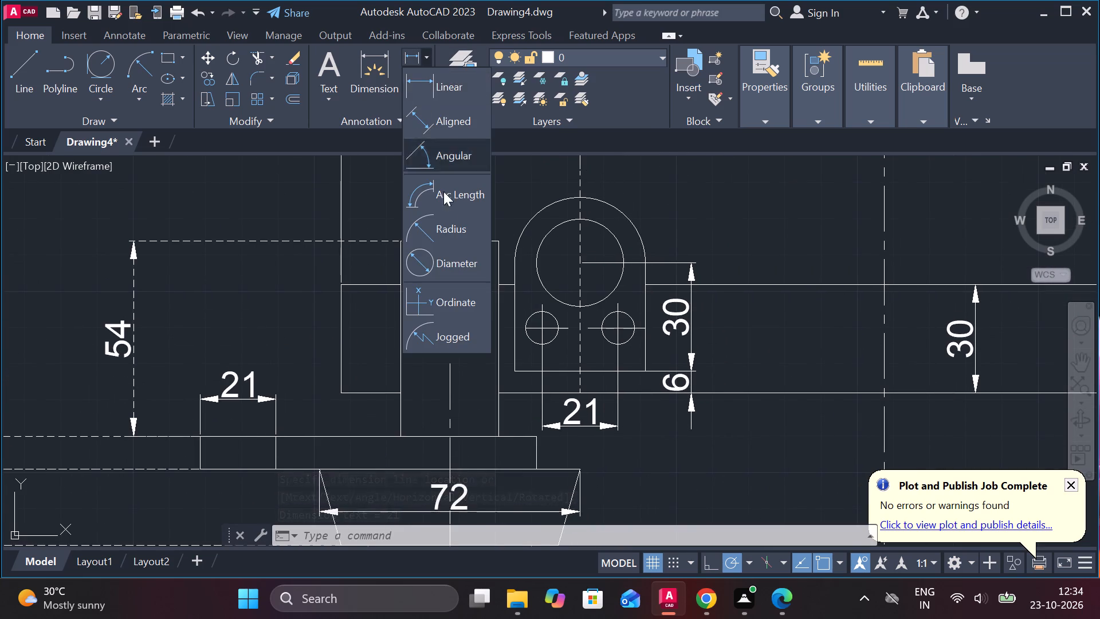
click(442, 273)
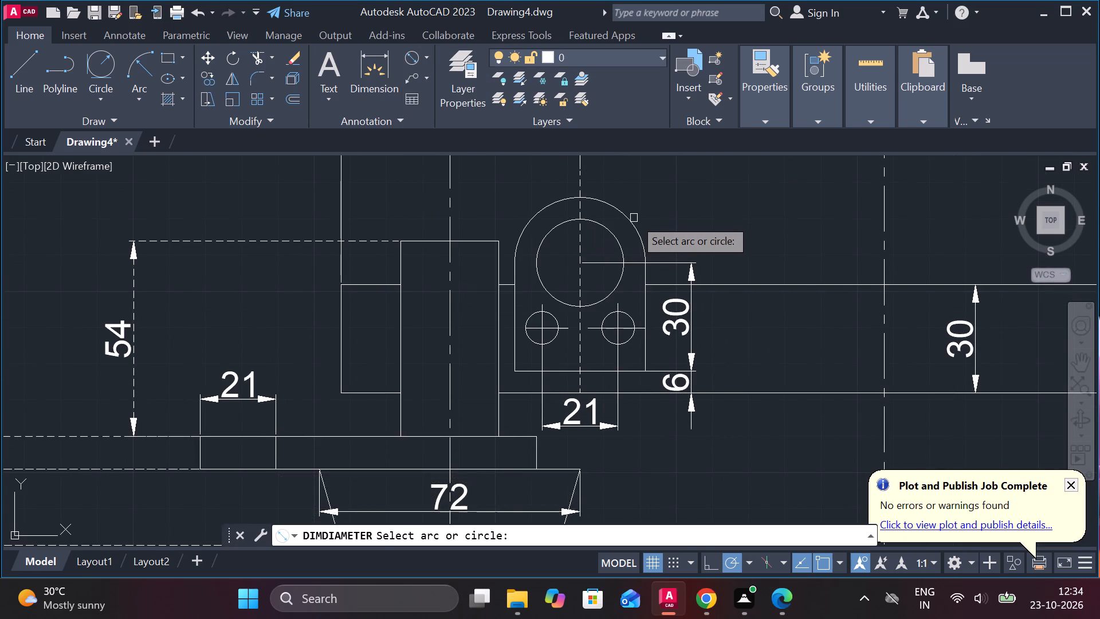
click(634, 218)
key(Escape)
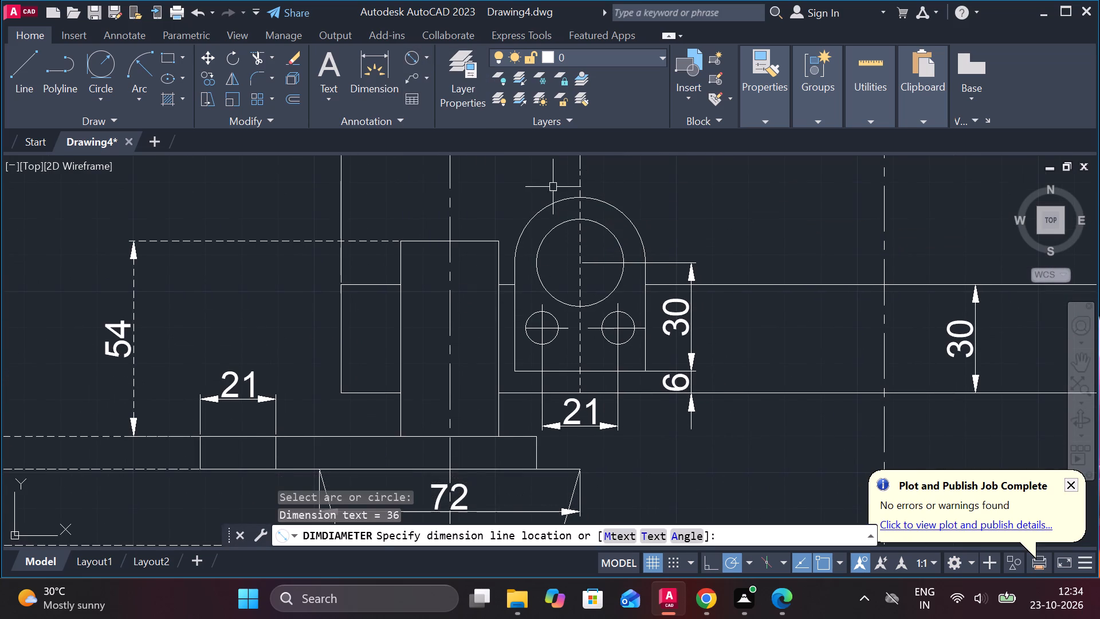
key(space)
click(563, 230)
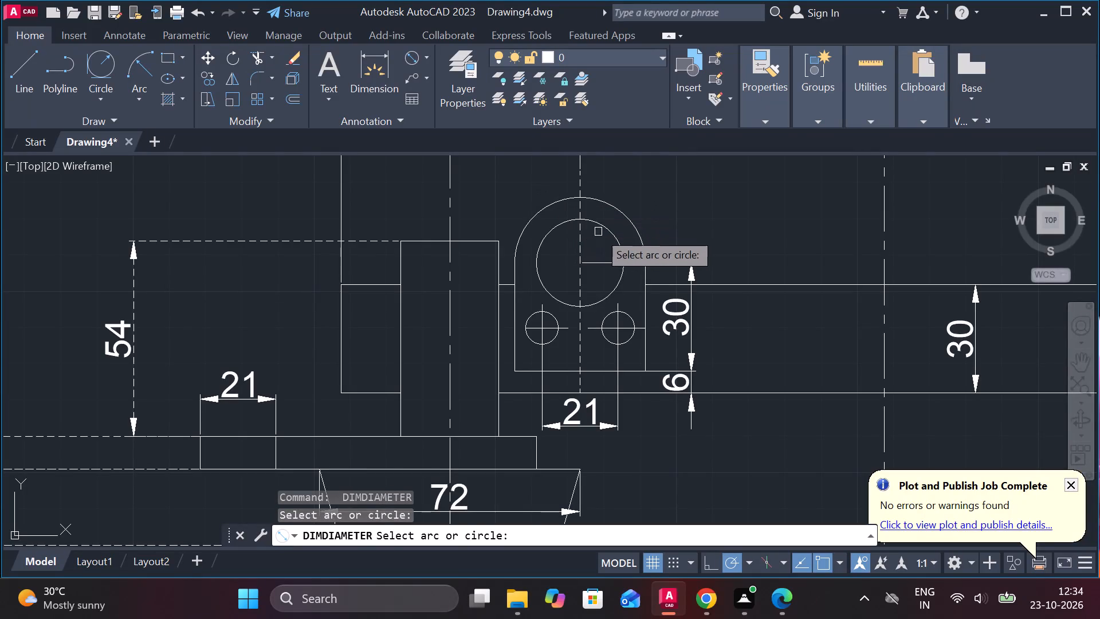
middle_drag(624, 229, 685, 266)
click(671, 267)
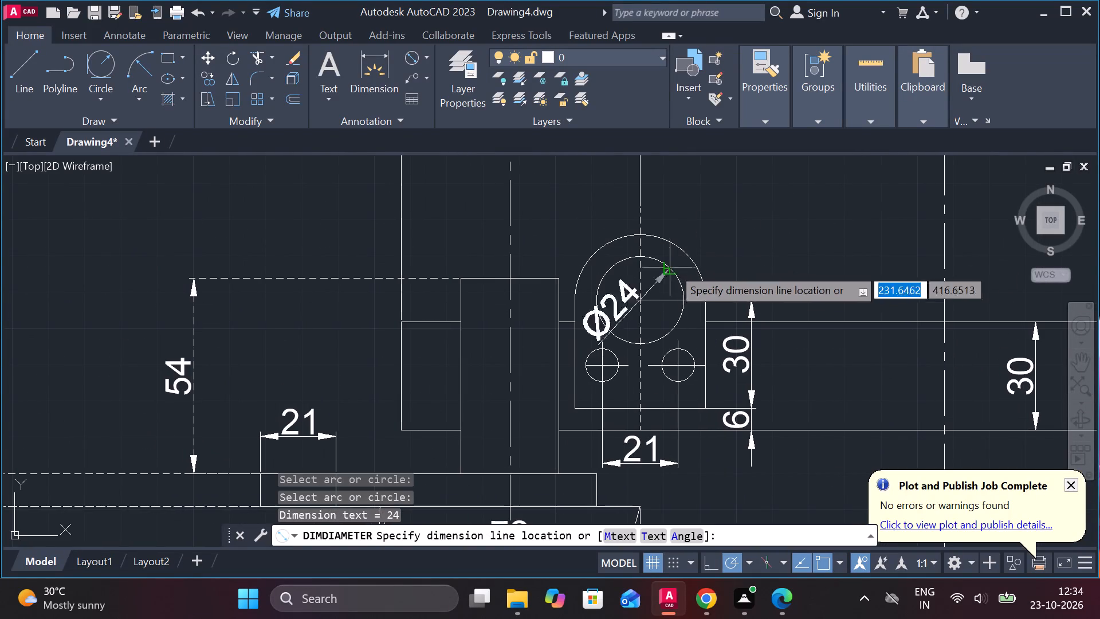
click(728, 233)
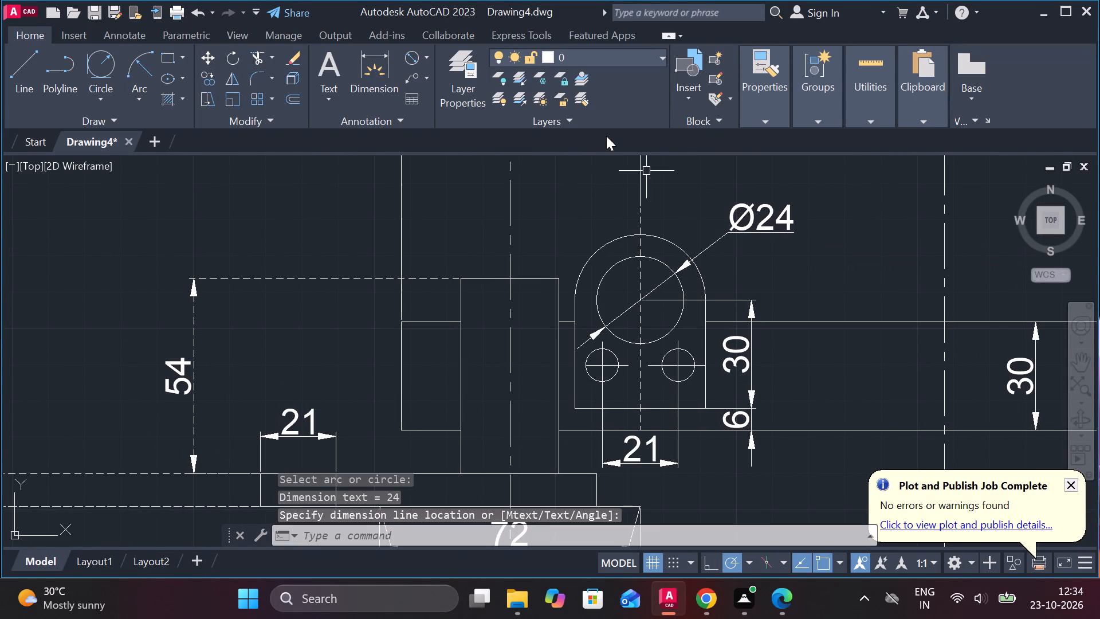
Add a radius dimension to the bracket's rounded top arc, placing its text above the arc on the first column's side.
click(425, 57)
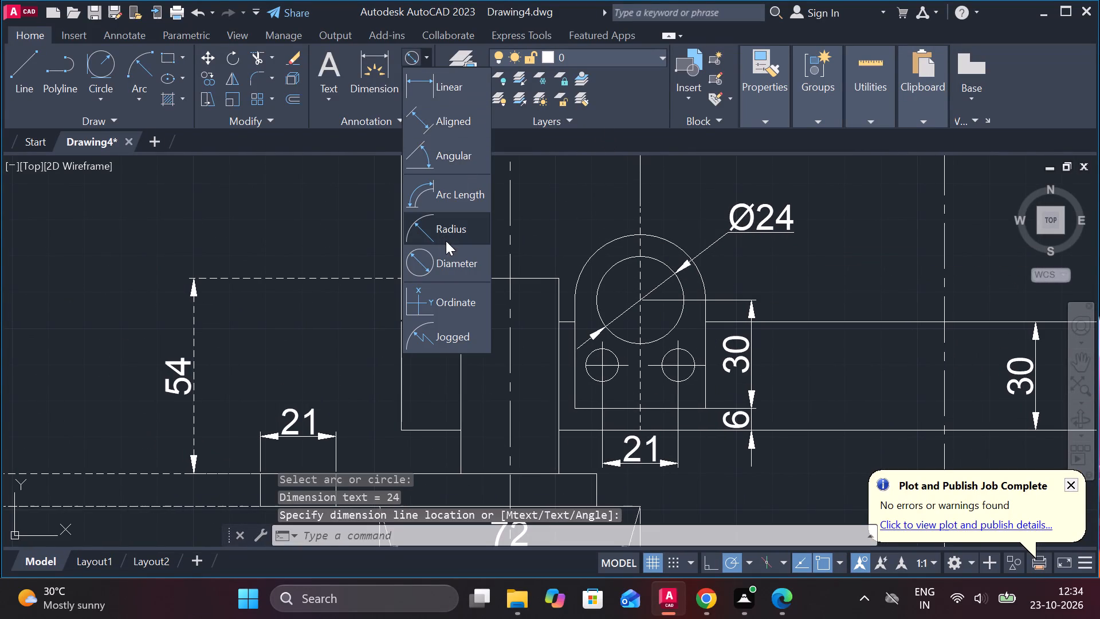
click(446, 234)
click(614, 251)
click(606, 237)
click(600, 240)
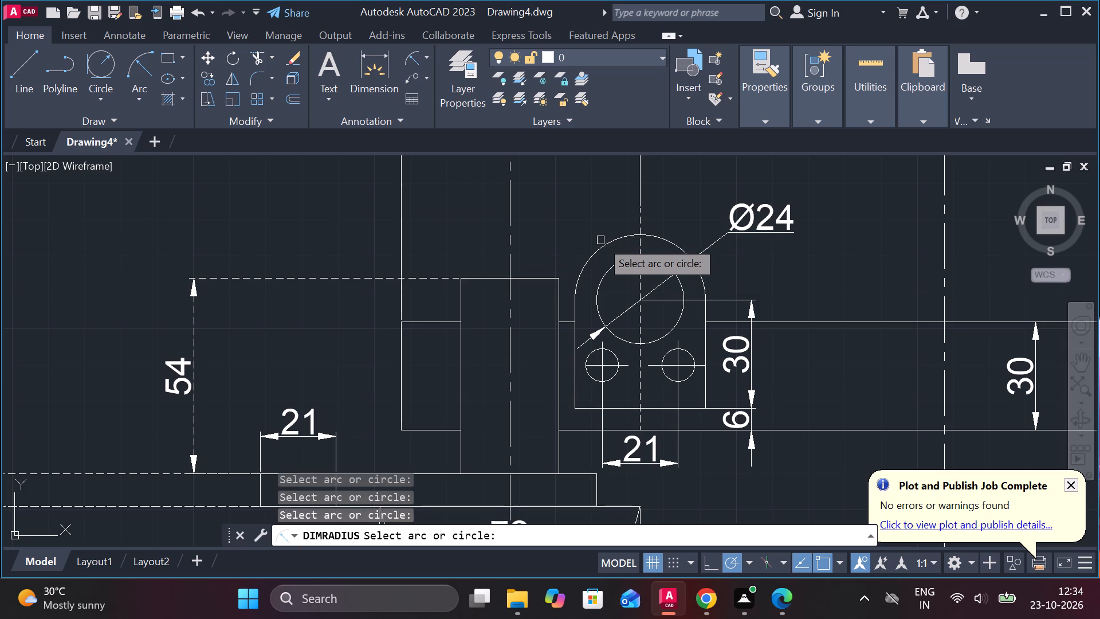
click(617, 240)
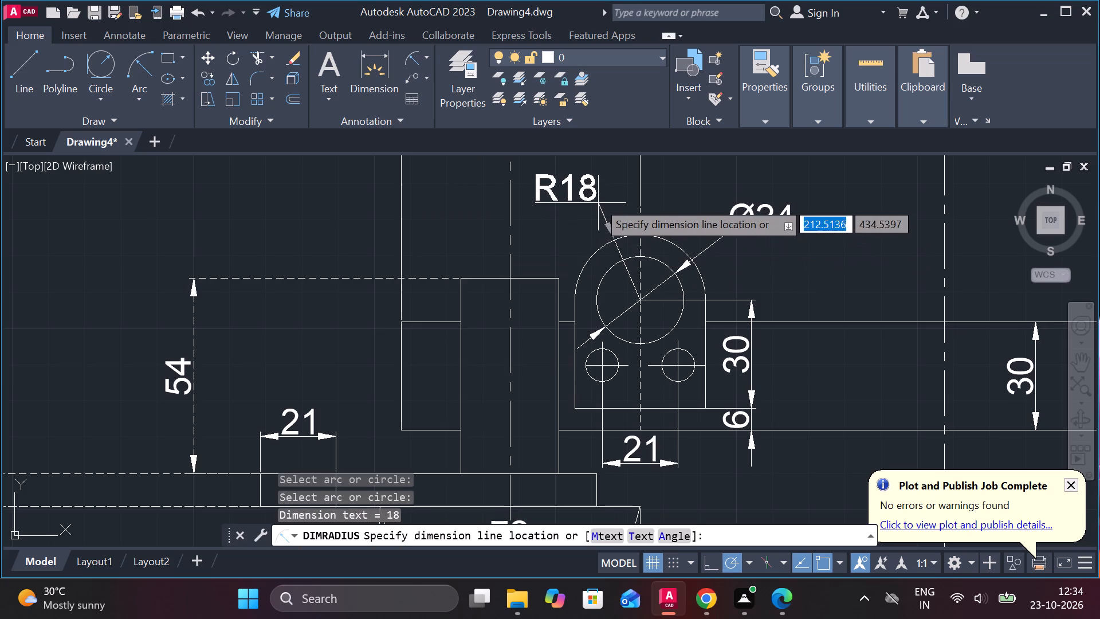
click(598, 201)
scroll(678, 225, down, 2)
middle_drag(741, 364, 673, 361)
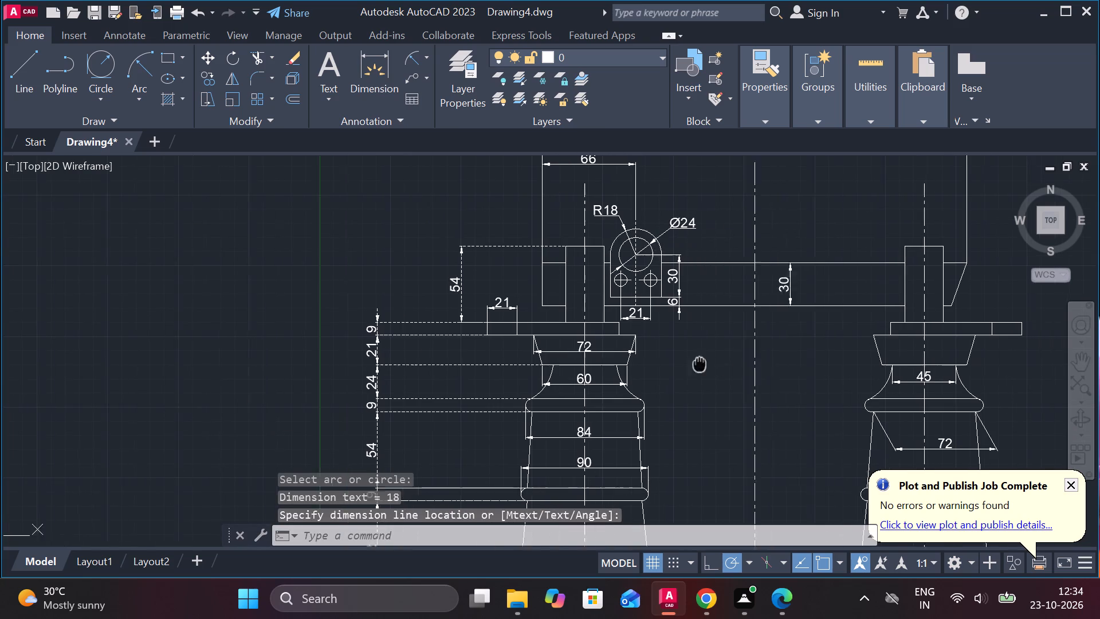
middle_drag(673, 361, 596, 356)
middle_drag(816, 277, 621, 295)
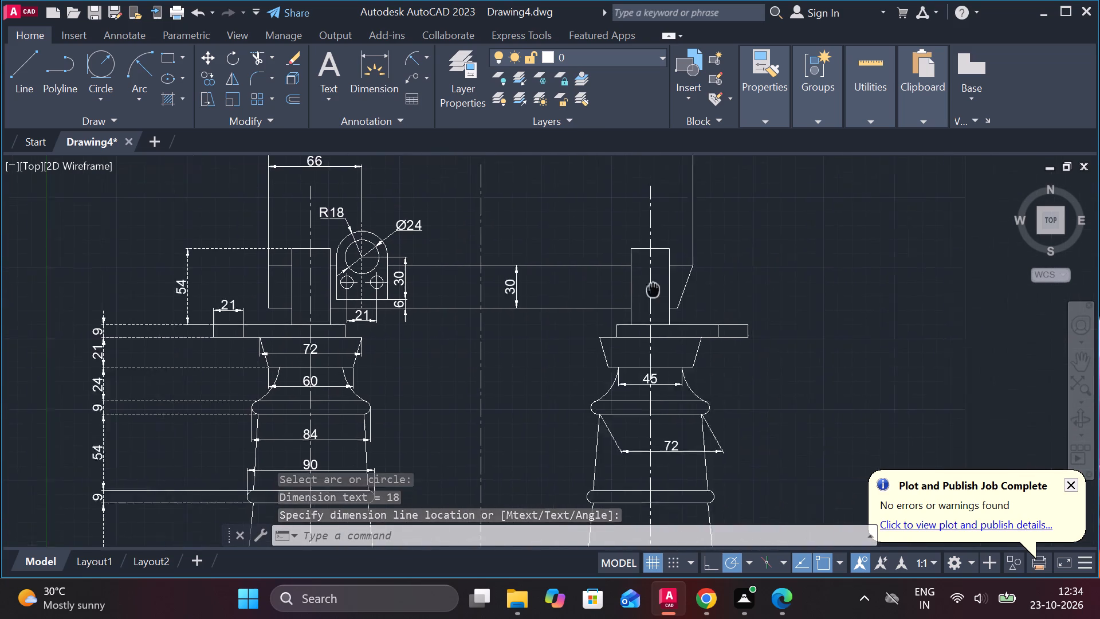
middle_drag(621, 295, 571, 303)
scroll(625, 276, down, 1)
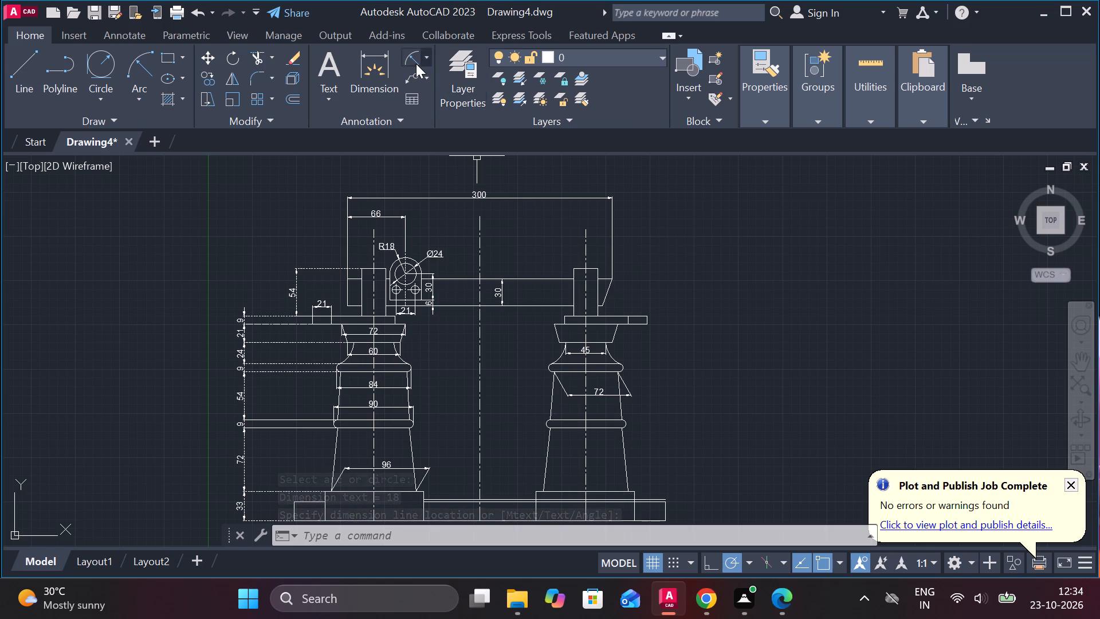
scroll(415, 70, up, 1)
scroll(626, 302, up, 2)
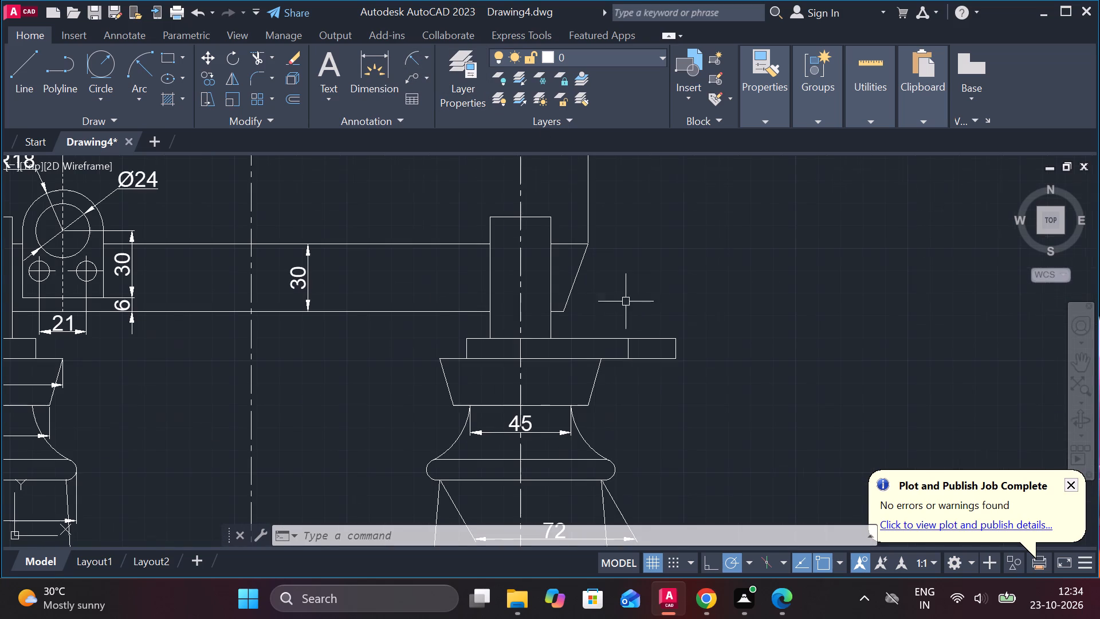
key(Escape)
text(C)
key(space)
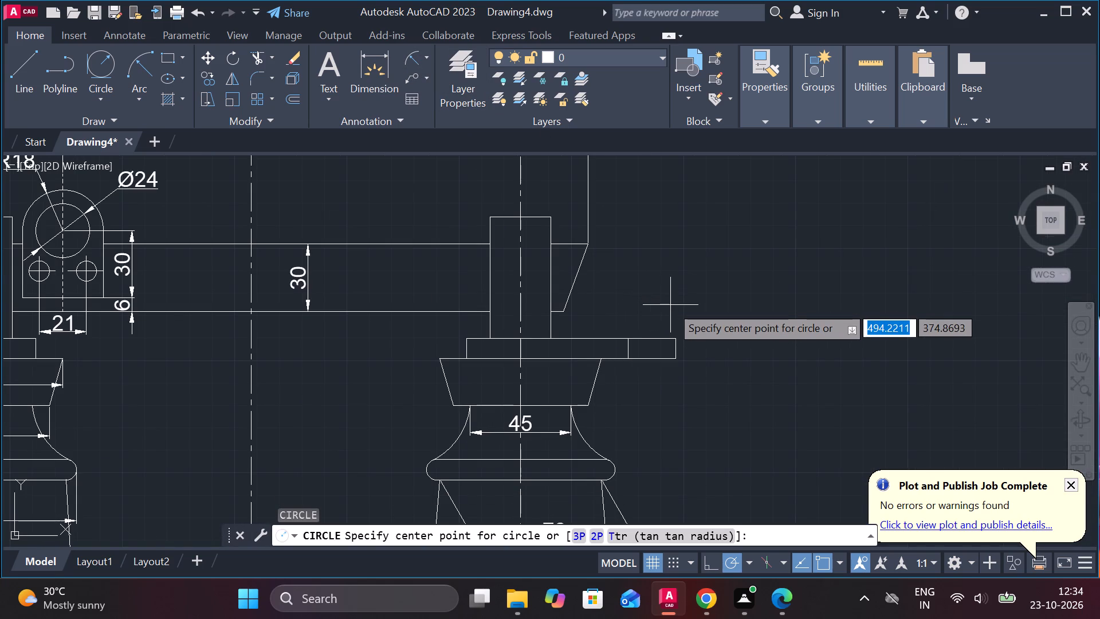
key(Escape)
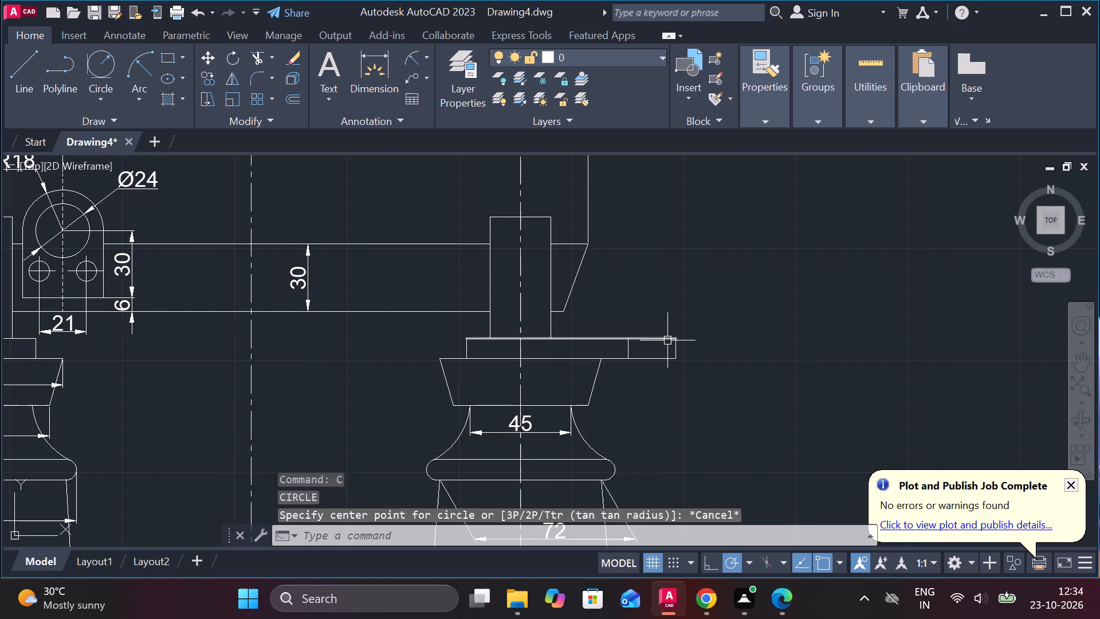
Offset the top edge of the second column's flange plate upward by 27.
click(667, 340)
key(o)
key(Return)
key(Return)
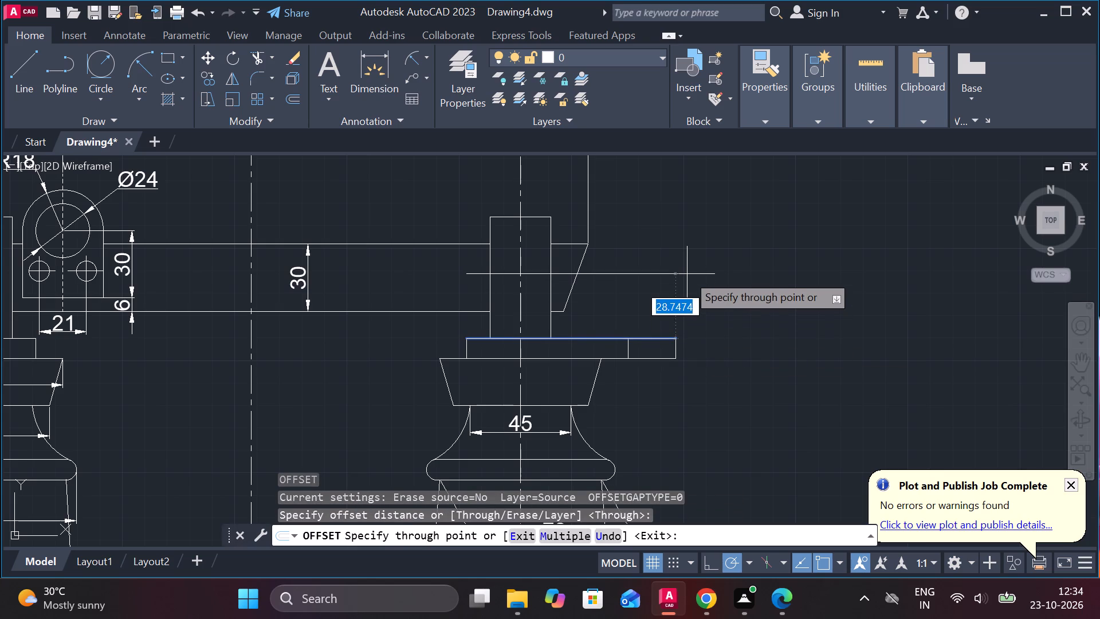
text(27)
key(Return)
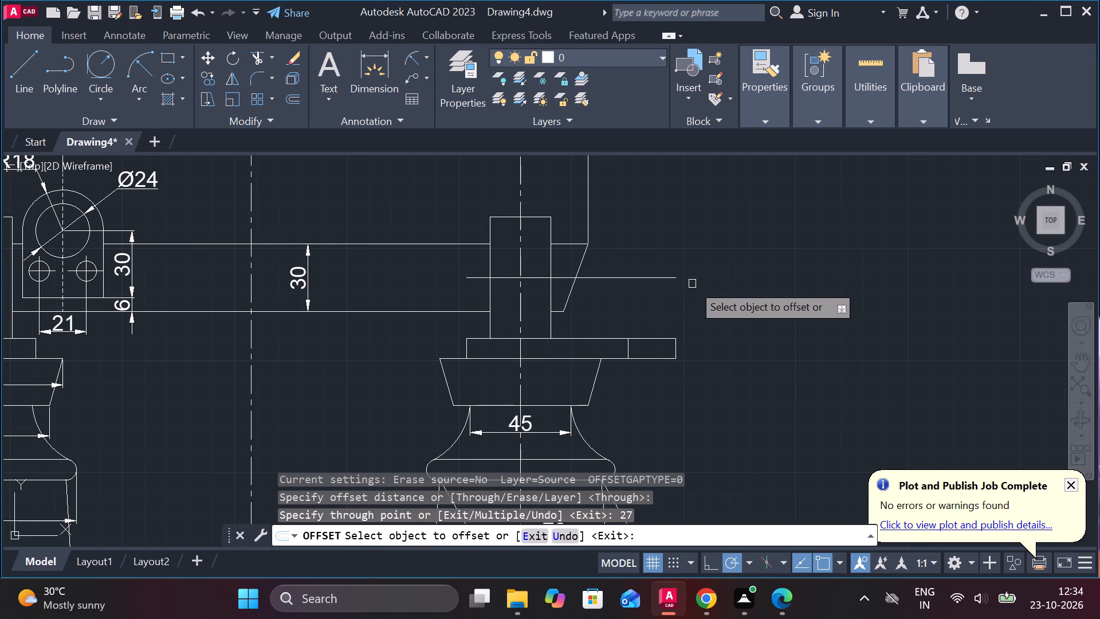
key(Escape)
Draw a 12 diameter circle where the offset line crosses the second column's vertical centreline.
text(C)
key(space)
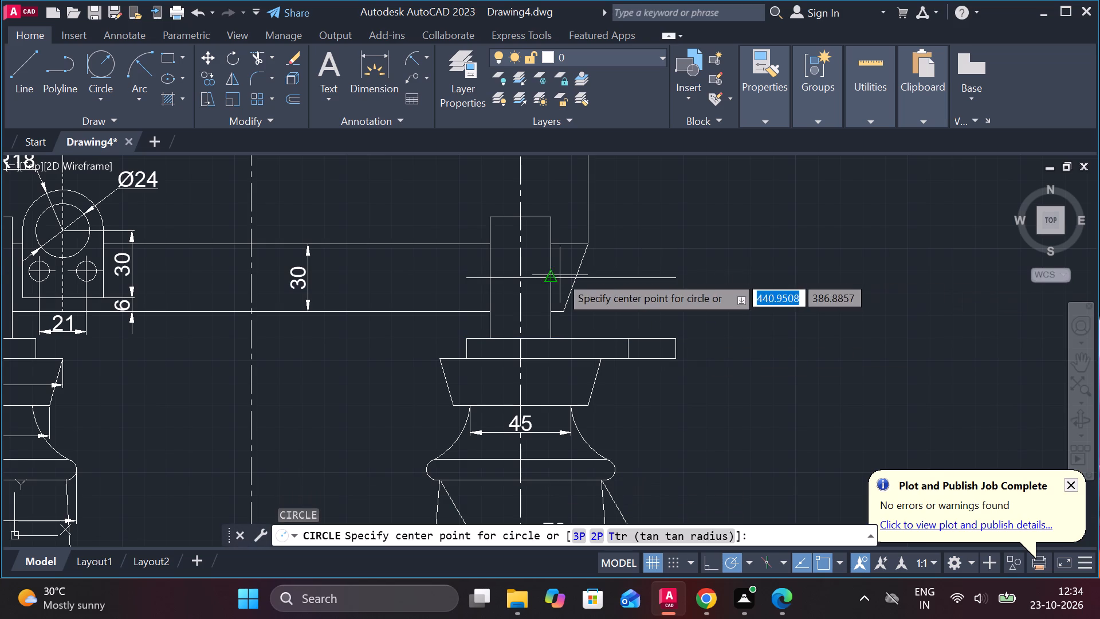
click(516, 281)
scroll(535, 302, up, 1)
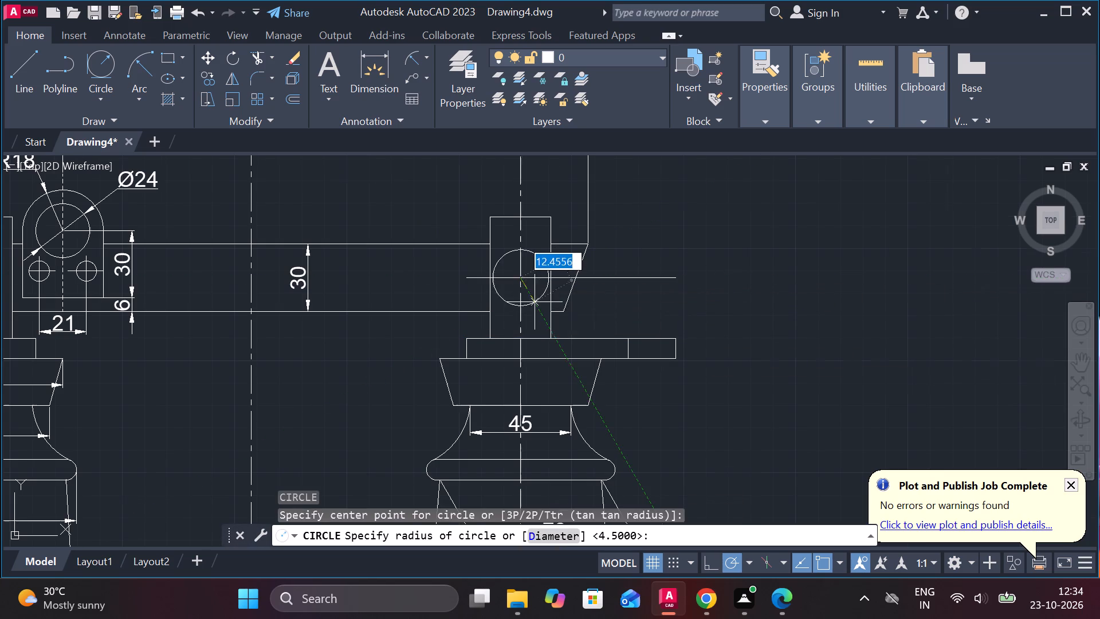
scroll(535, 302, up, 1)
text(D)
key(space)
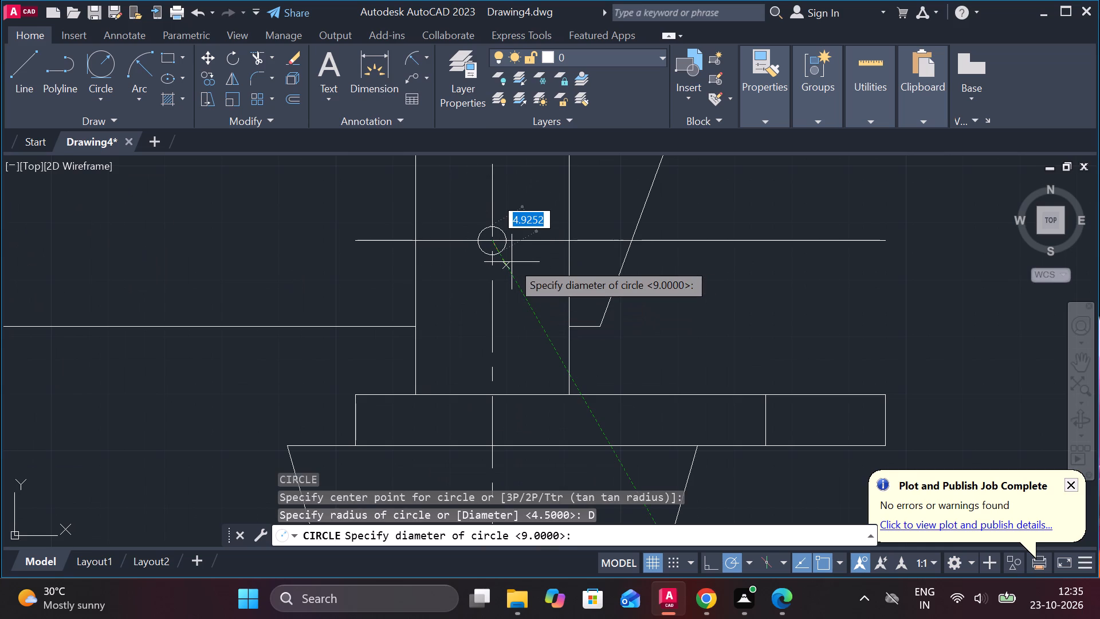
text(12)
key(space)
Dimension the vertical distance from the offset line's outer end to the flange plate's top edge, placing it just outside the plate.
scroll(764, 298, down, 1)
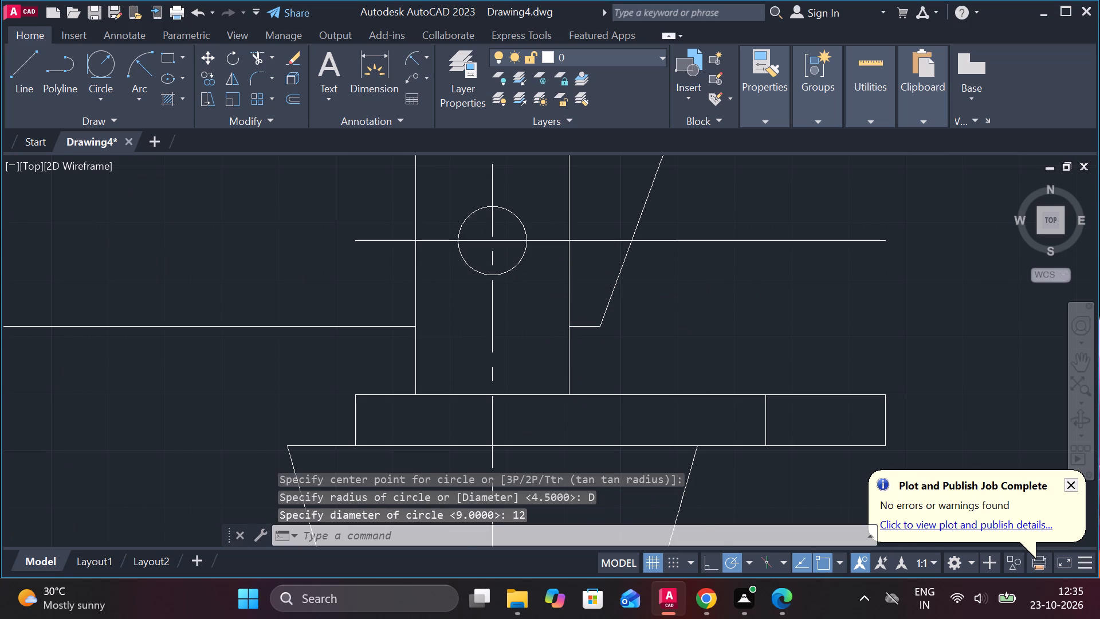
click(423, 59)
click(433, 95)
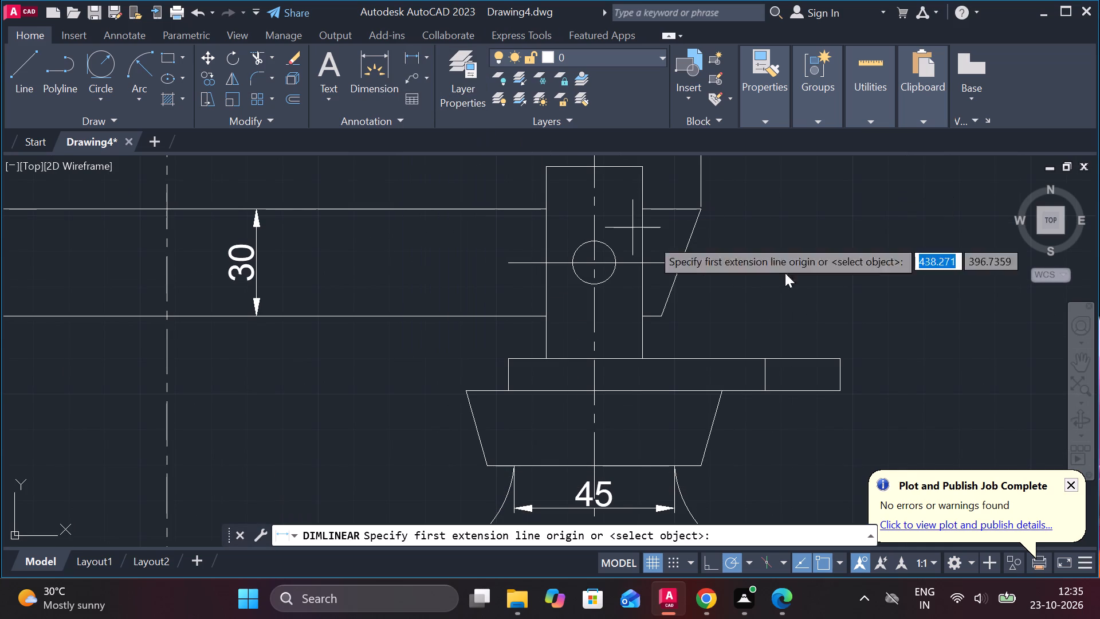
scroll(792, 273, down, 1)
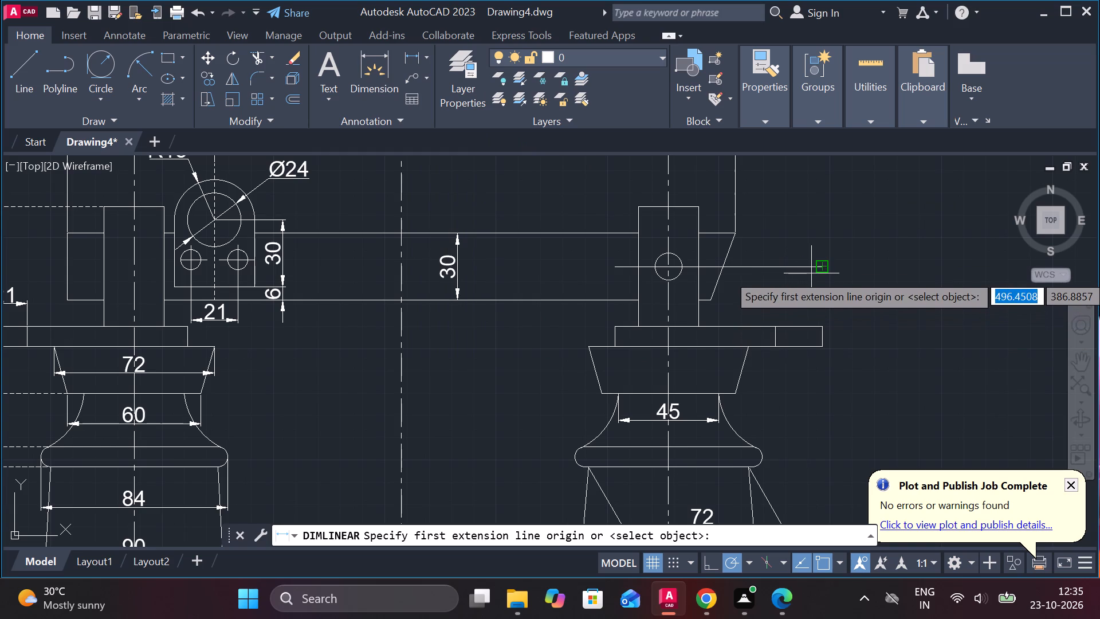
click(811, 273)
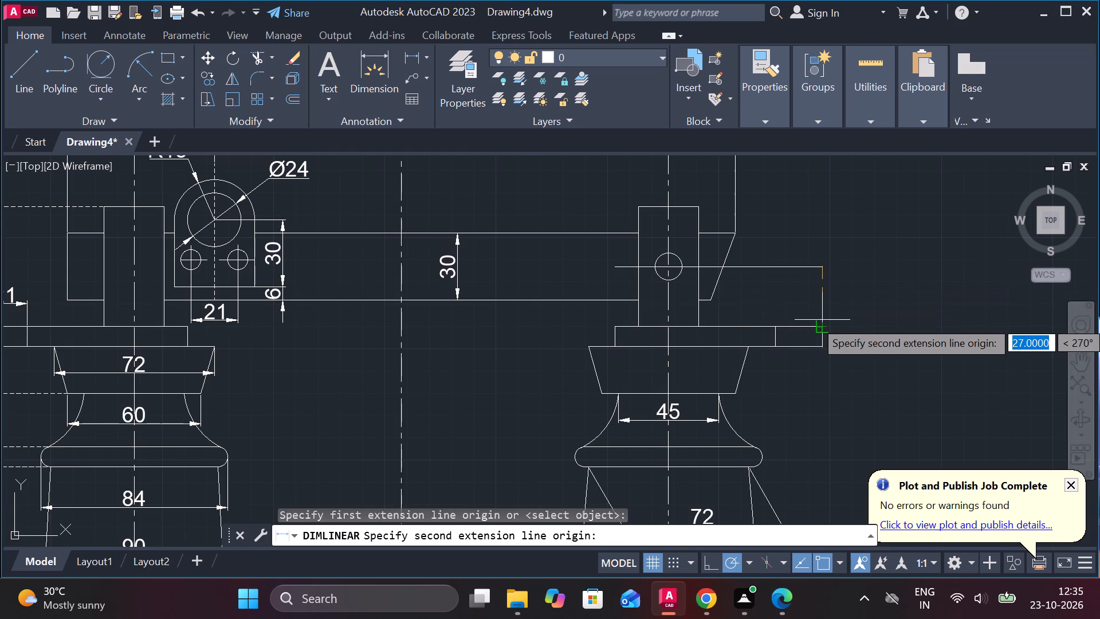
click(822, 322)
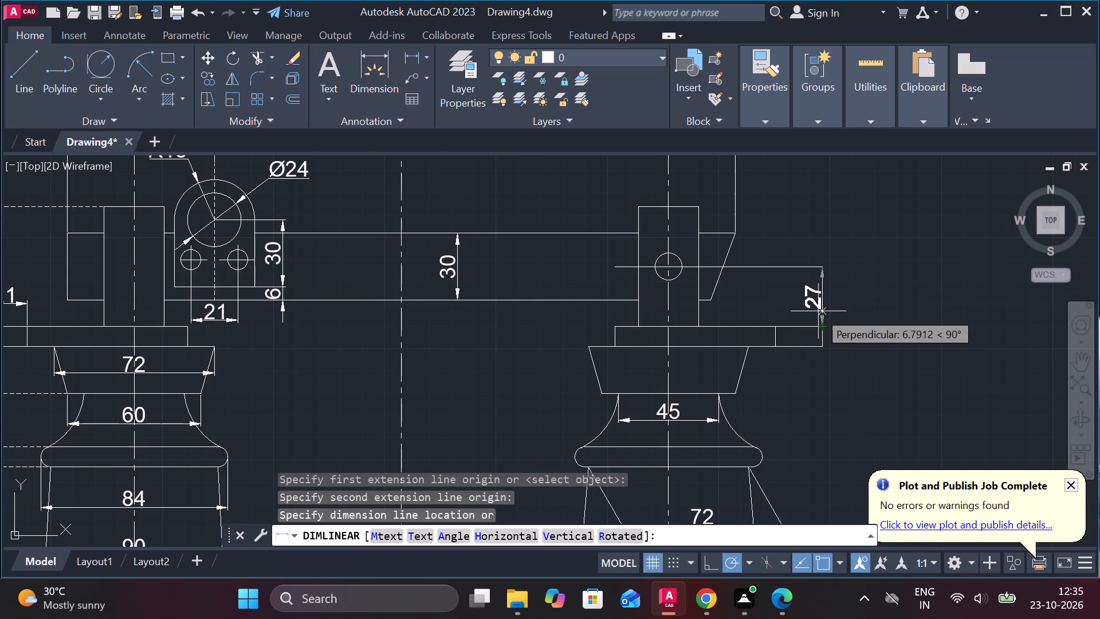
click(852, 311)
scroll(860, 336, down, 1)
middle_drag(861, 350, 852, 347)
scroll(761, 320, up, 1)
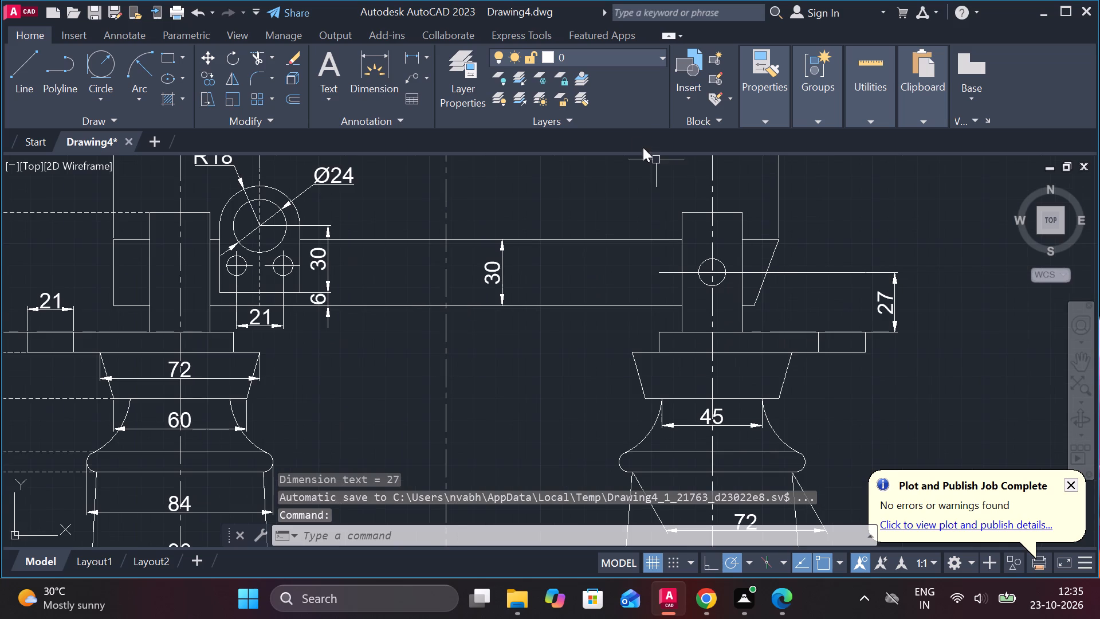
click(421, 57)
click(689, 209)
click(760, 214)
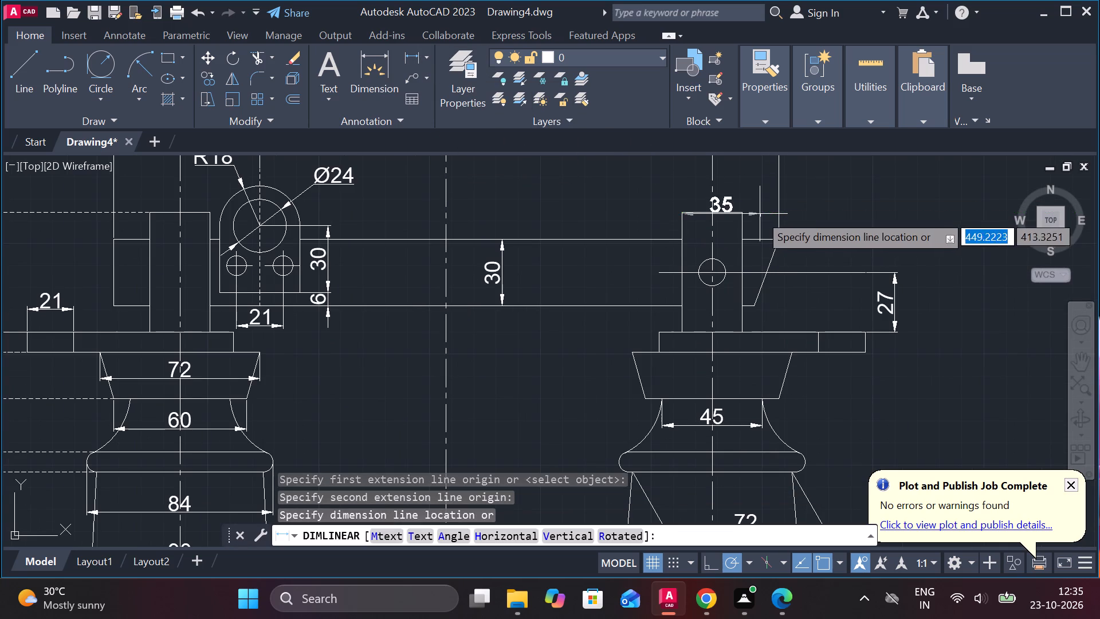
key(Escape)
Dimension the width of the second column's upright post, placing the dimension just above its top edge.
key(space)
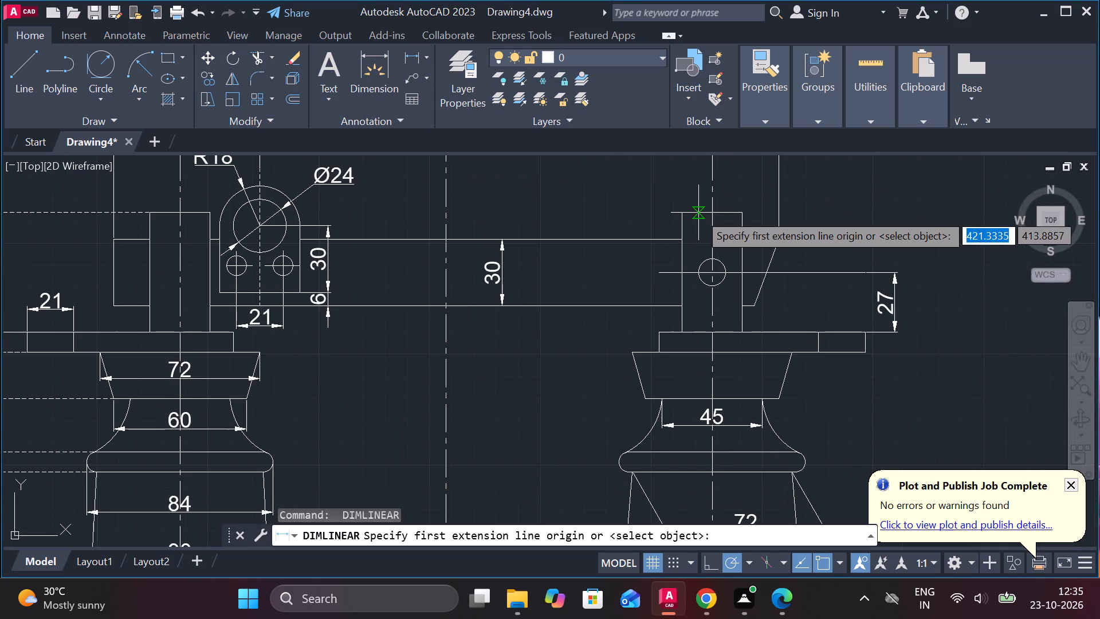
click(689, 214)
click(736, 216)
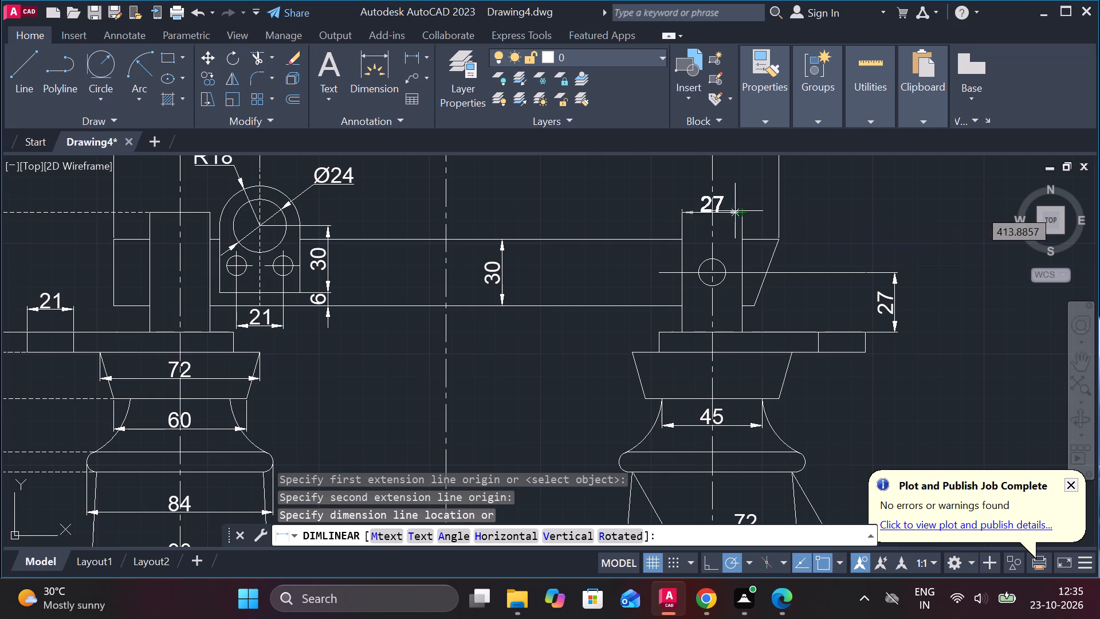
middle_drag(726, 220, 709, 255)
click(712, 222)
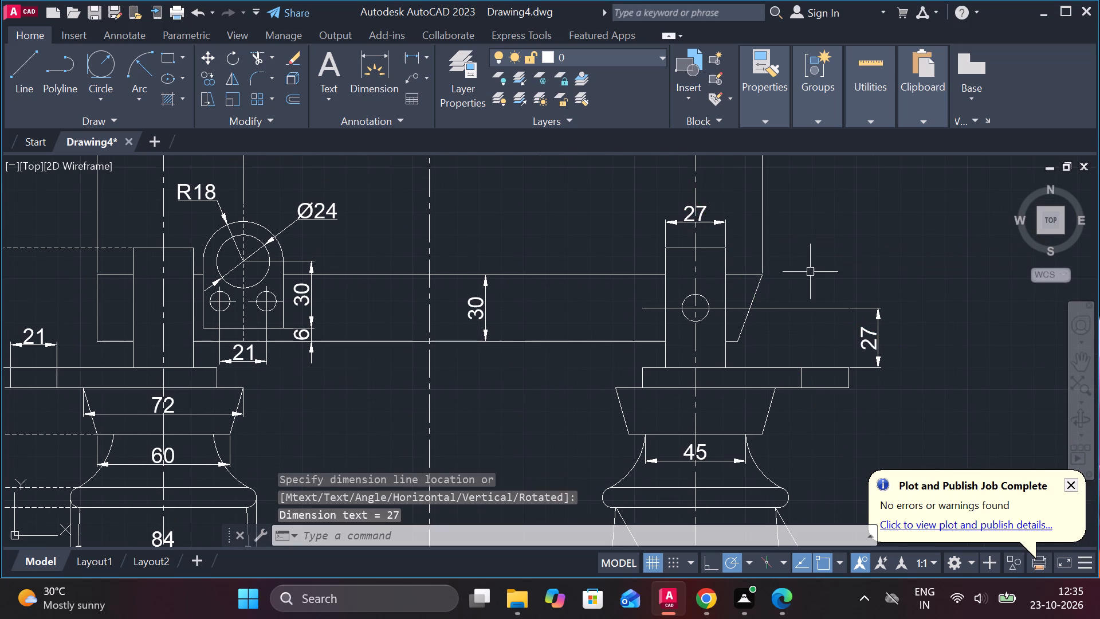
Add a radius dimension to the second column's concave neck arc, placing its text outside the column on the first column's side.
middle_drag(819, 284, 790, 249)
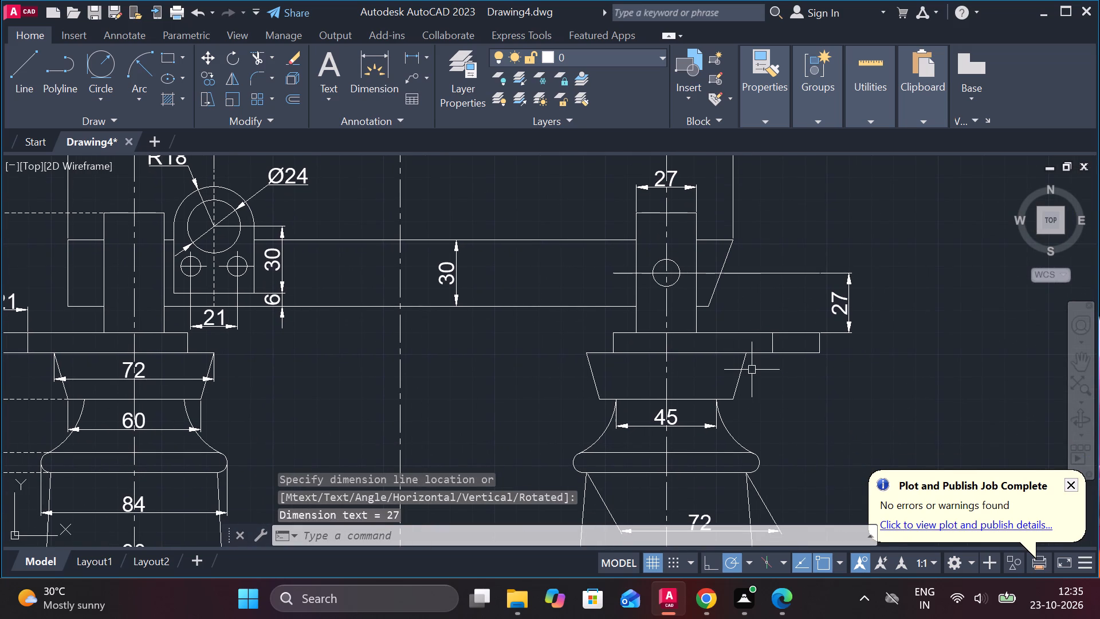
middle_drag(752, 370, 751, 339)
click(427, 56)
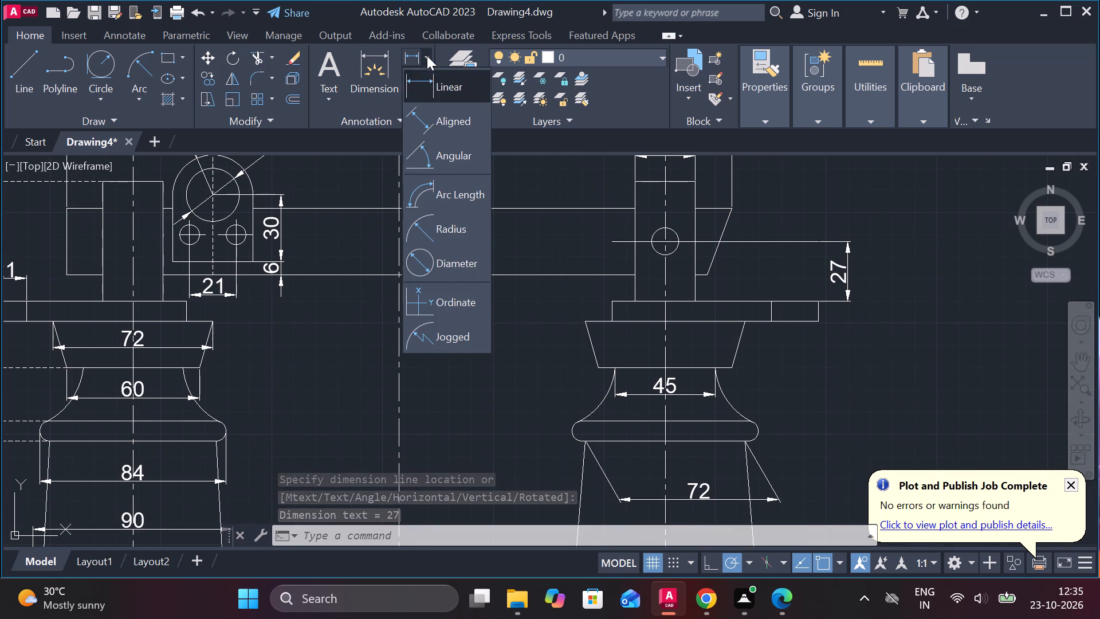
click(446, 239)
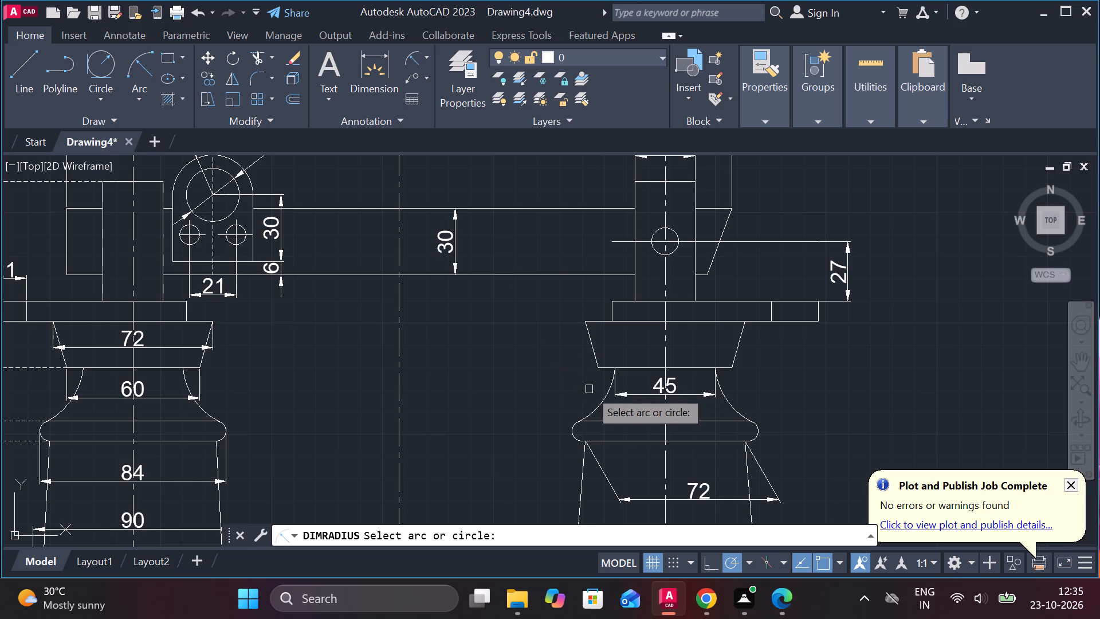
click(600, 394)
click(603, 399)
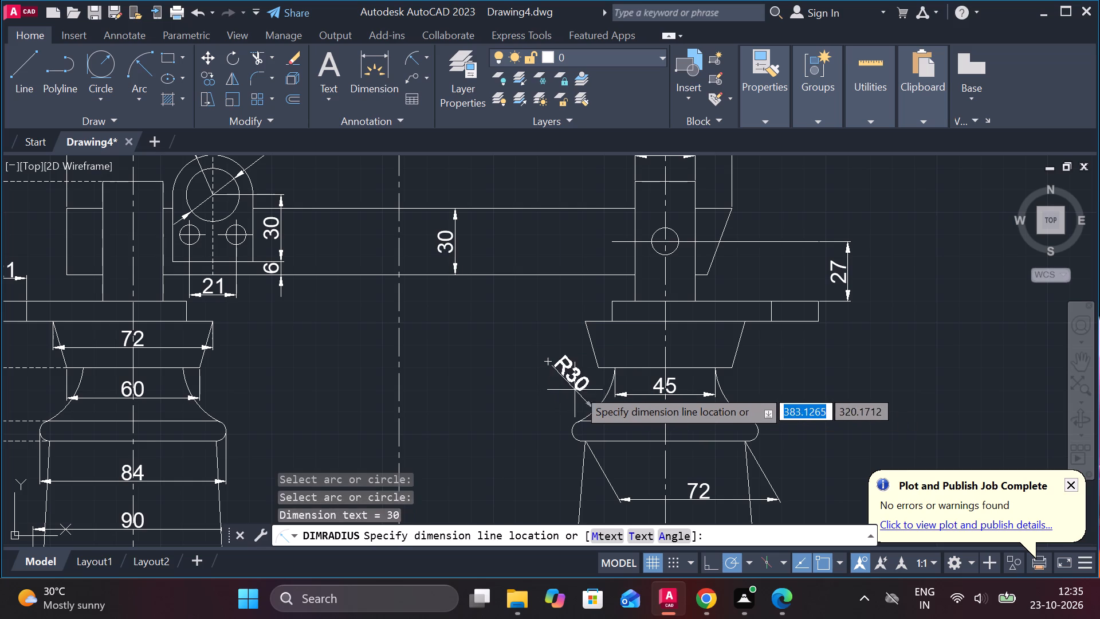
click(577, 389)
Add a diameter dimension to the circle on the second column's post, placing its text above the beam on the first column's side.
middle_drag(598, 372, 557, 358)
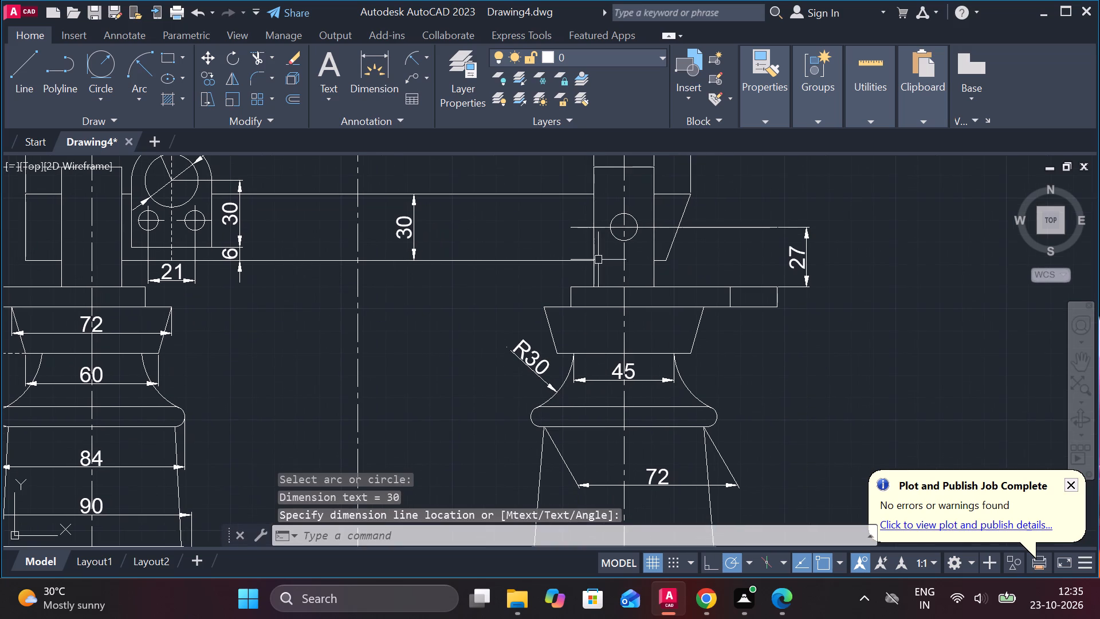
click(432, 57)
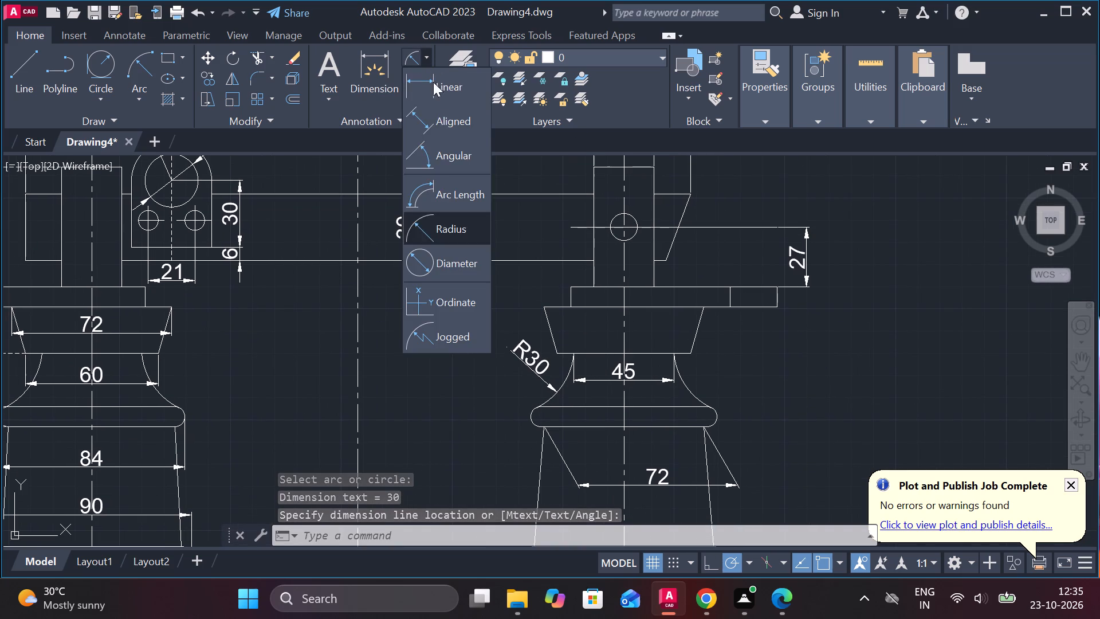
click(445, 256)
scroll(599, 209, up, 2)
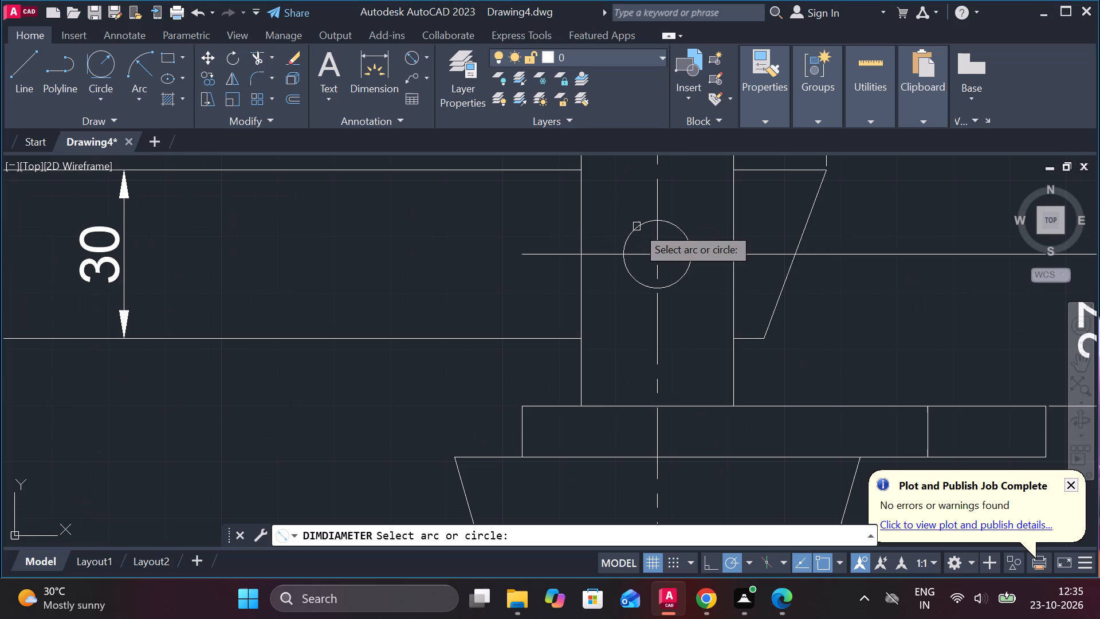
click(687, 237)
middle_drag(657, 295, 618, 323)
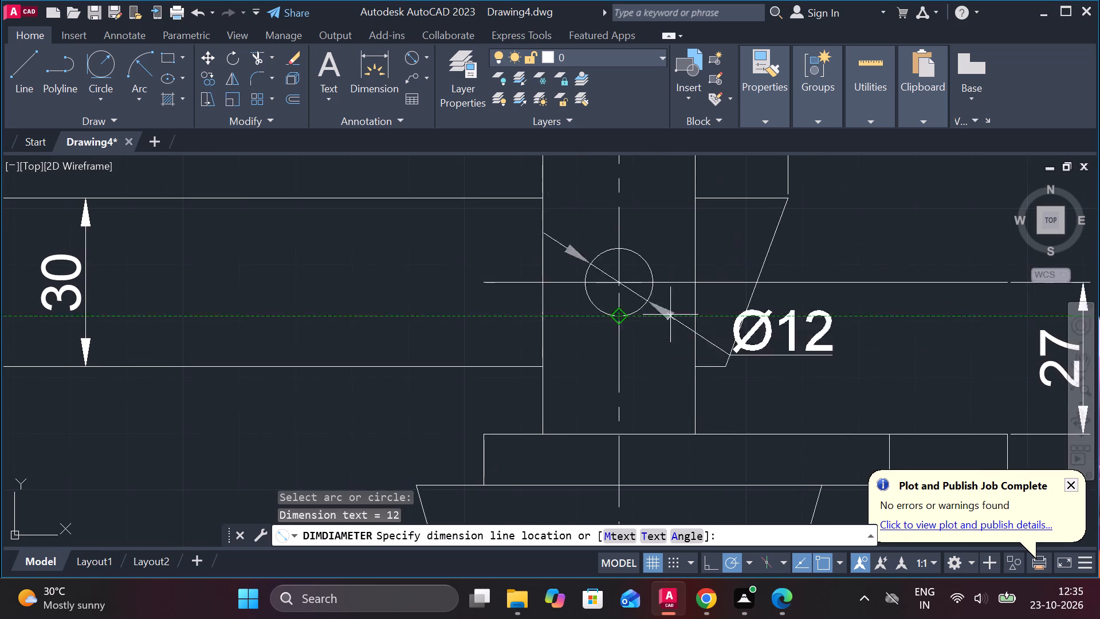
scroll(804, 242, down, 1)
middle_click(801, 257)
middle_drag(606, 238, 628, 311)
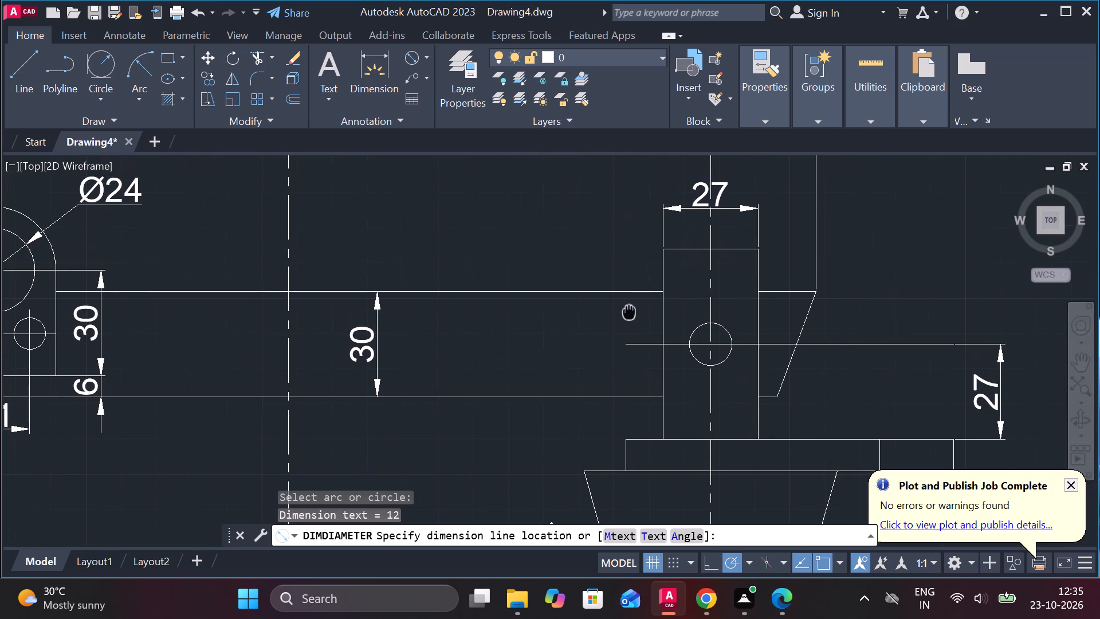
middle_drag(628, 311, 627, 311)
click(616, 221)
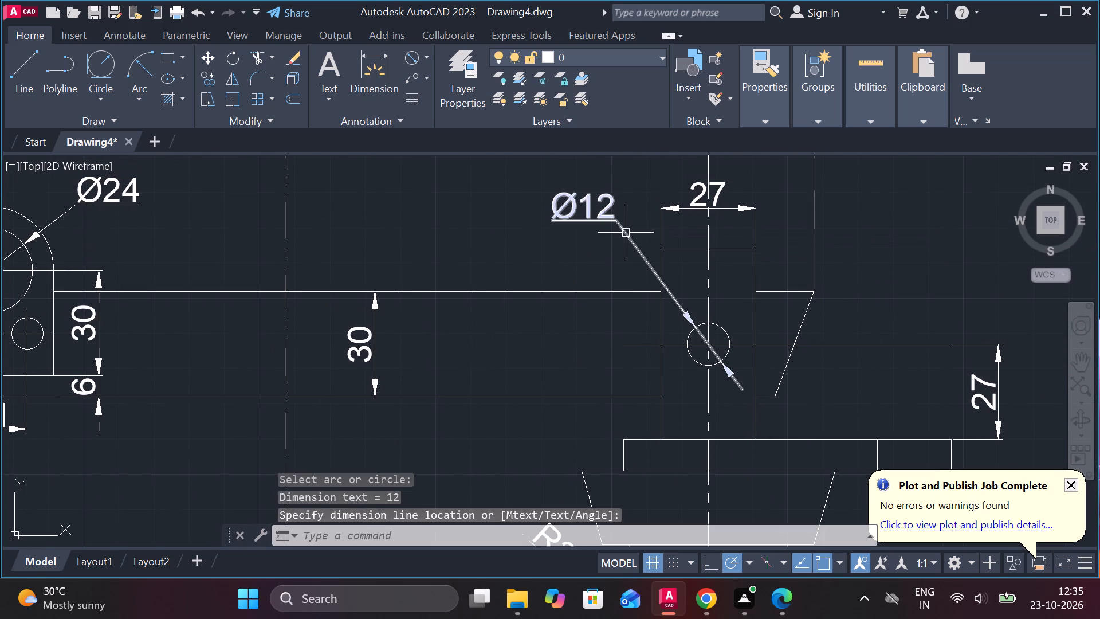
Add a horizontal linear dimension across the second column's base block, placing it just above the block's top edge.
scroll(626, 249, down, 2)
scroll(717, 352, down, 1)
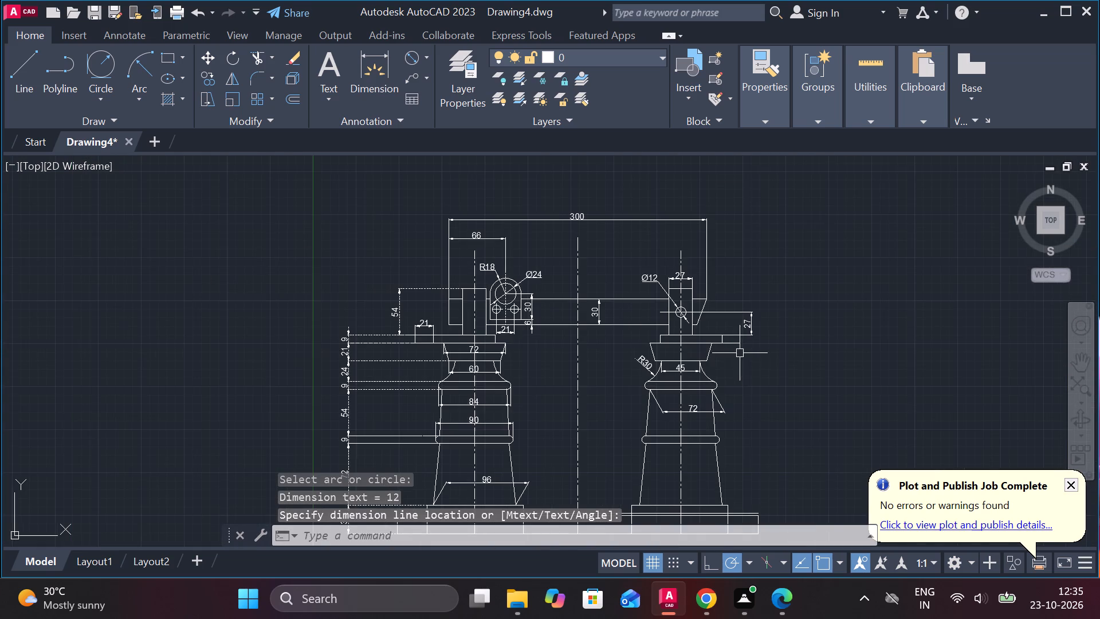
middle_drag(752, 394, 732, 300)
scroll(737, 383, up, 1)
middle_drag(724, 380, 748, 277)
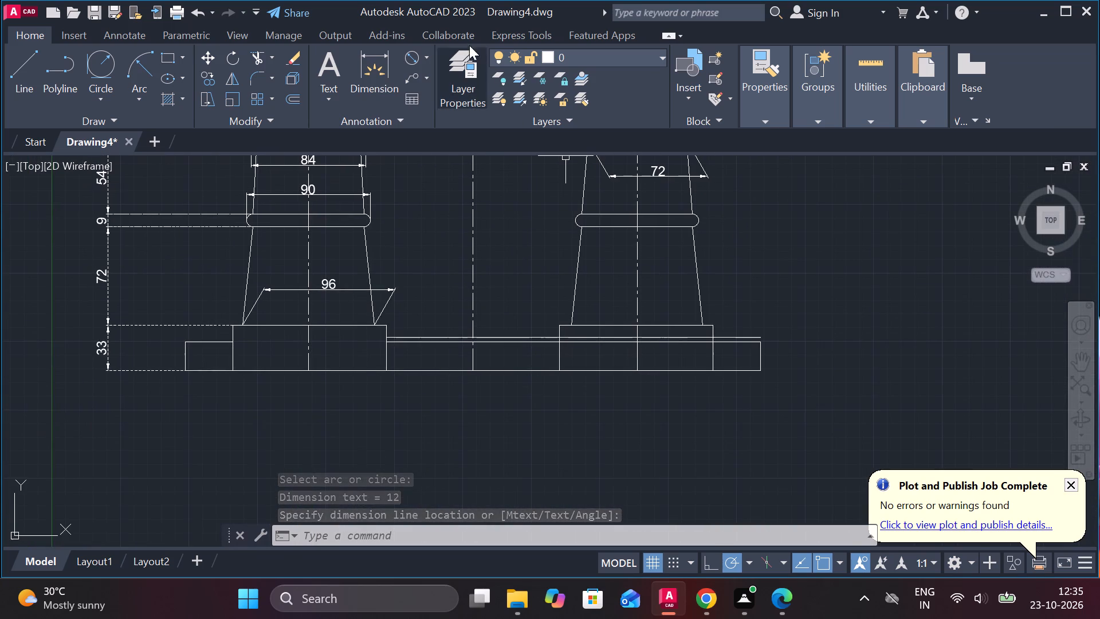
click(425, 59)
click(432, 82)
scroll(571, 339, up, 2)
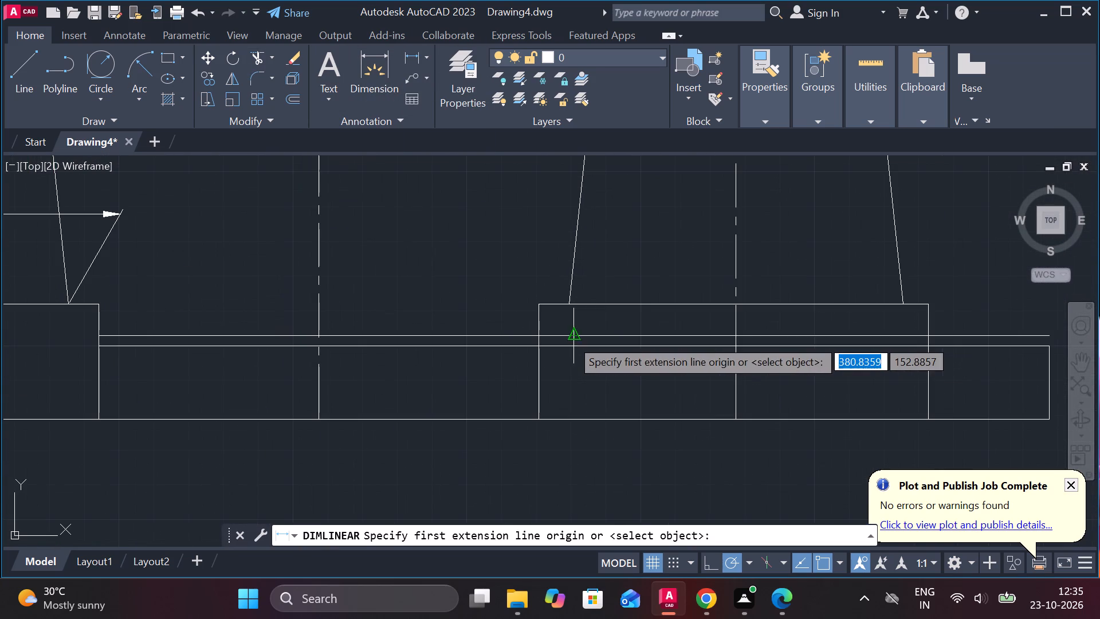
click(535, 305)
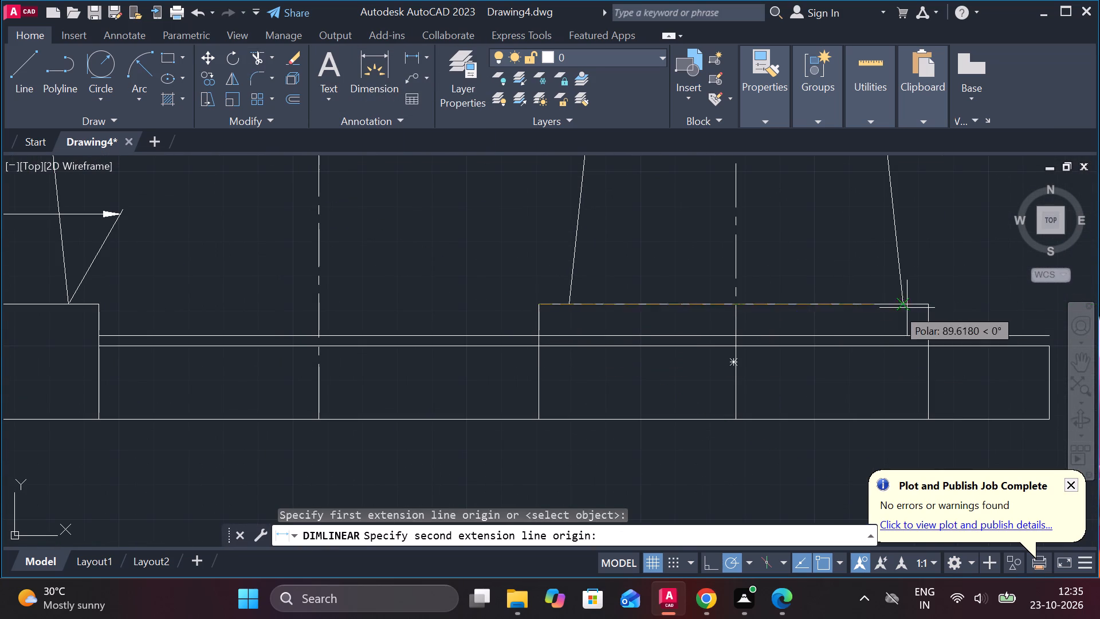
click(922, 308)
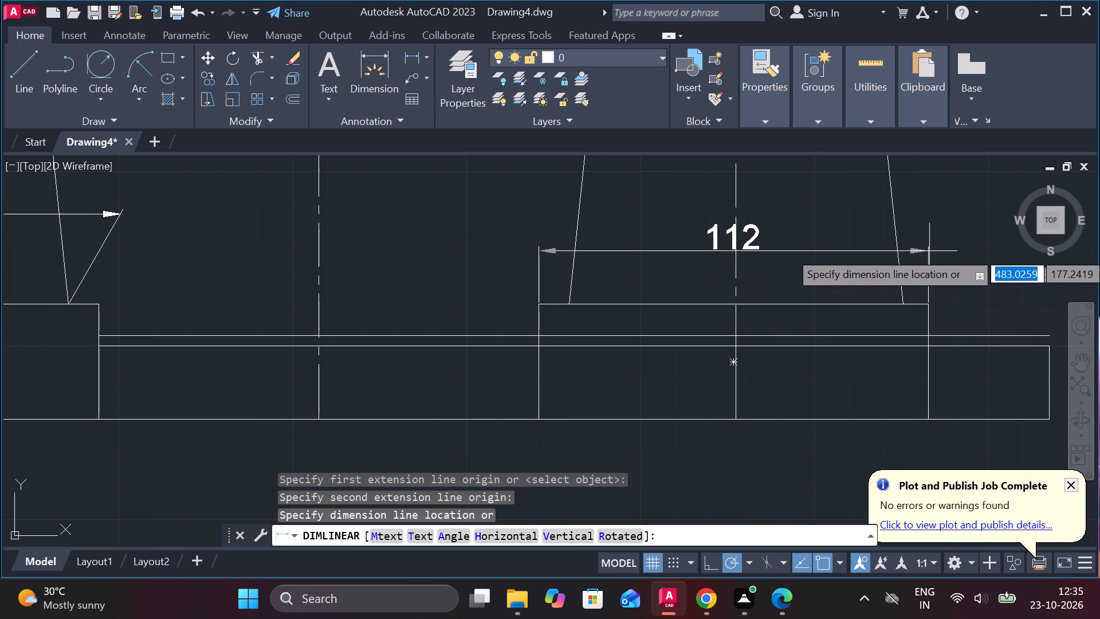
click(929, 251)
Insert a diameter symbol before the value in the width dimension of the second column's base block.
scroll(797, 237, down, 1)
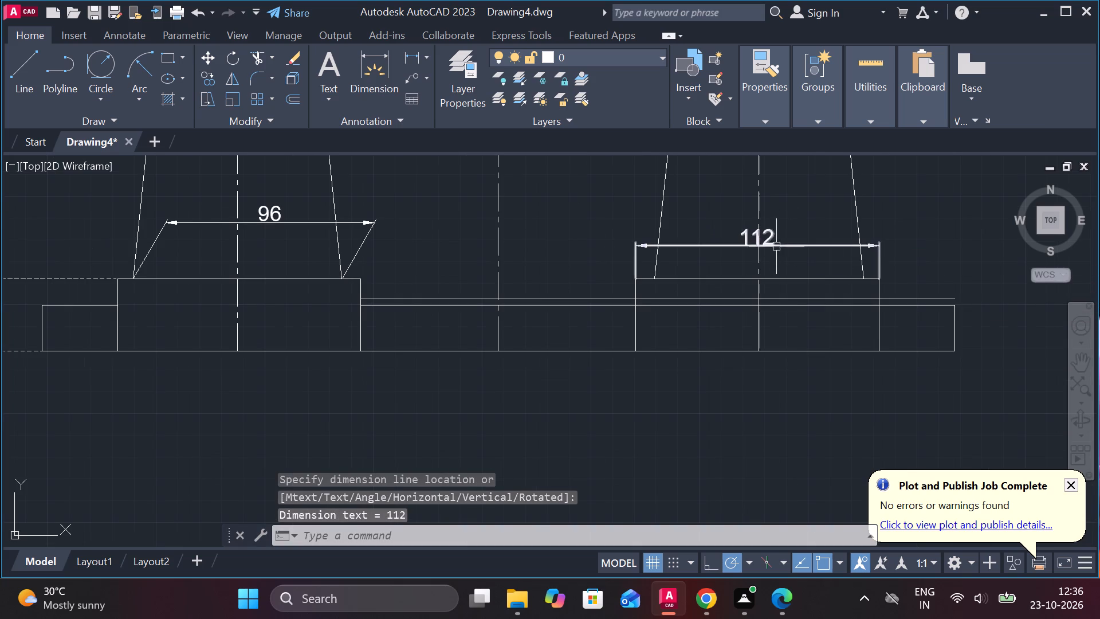
scroll(789, 236, up, 2)
double_click(729, 229)
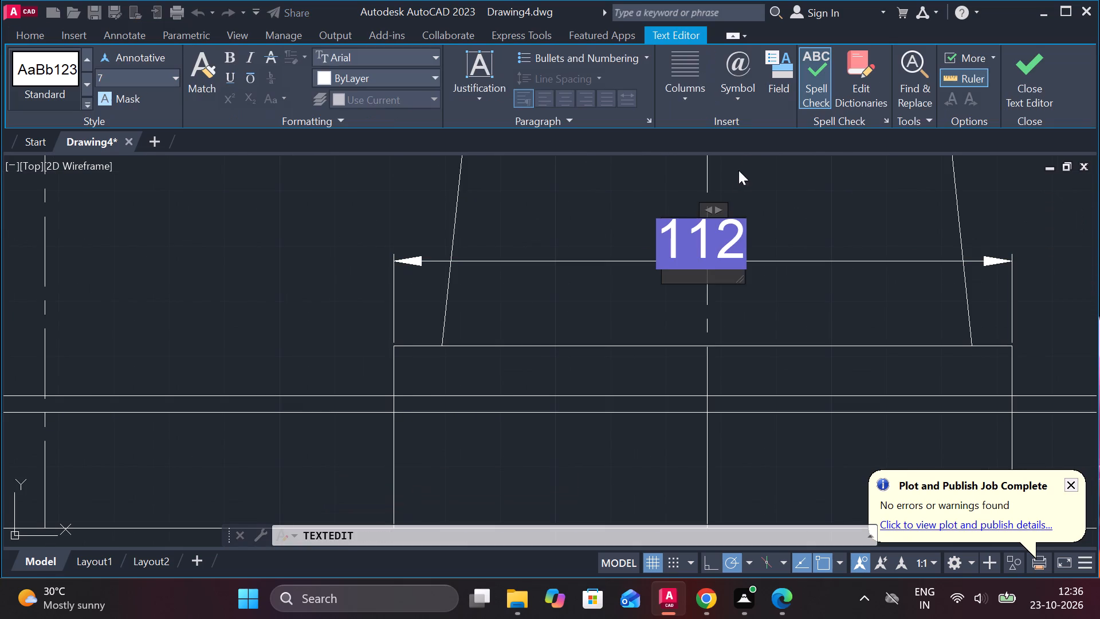
click(736, 108)
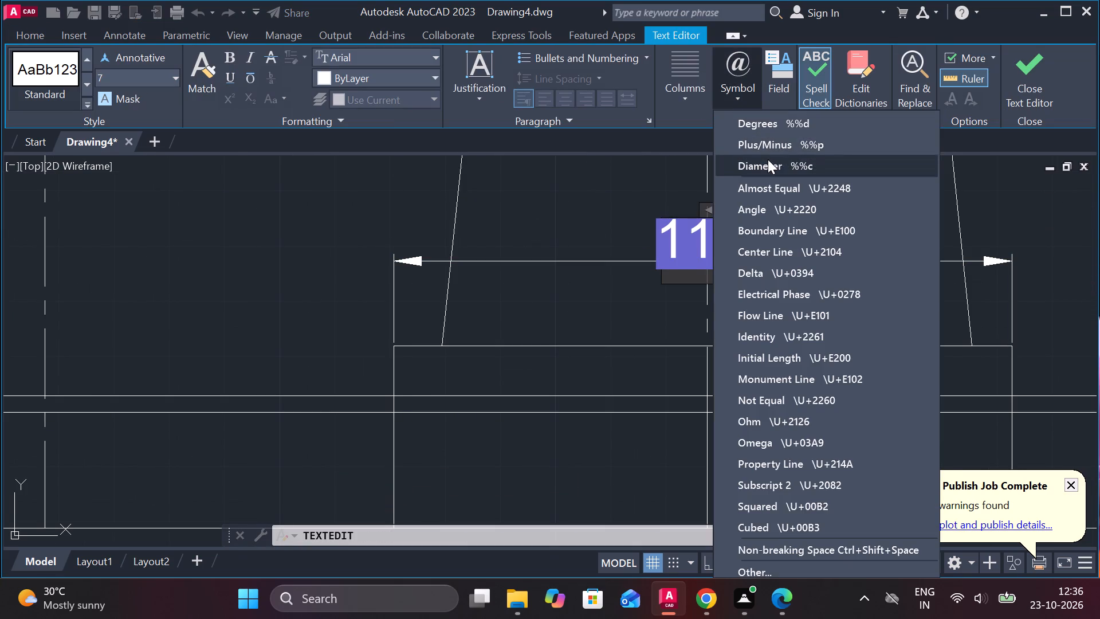
click(768, 159)
click(1021, 93)
Dimension the height of the base plate's outer end beside the second column, placing the dimension just outside the plate.
scroll(792, 370, down, 1)
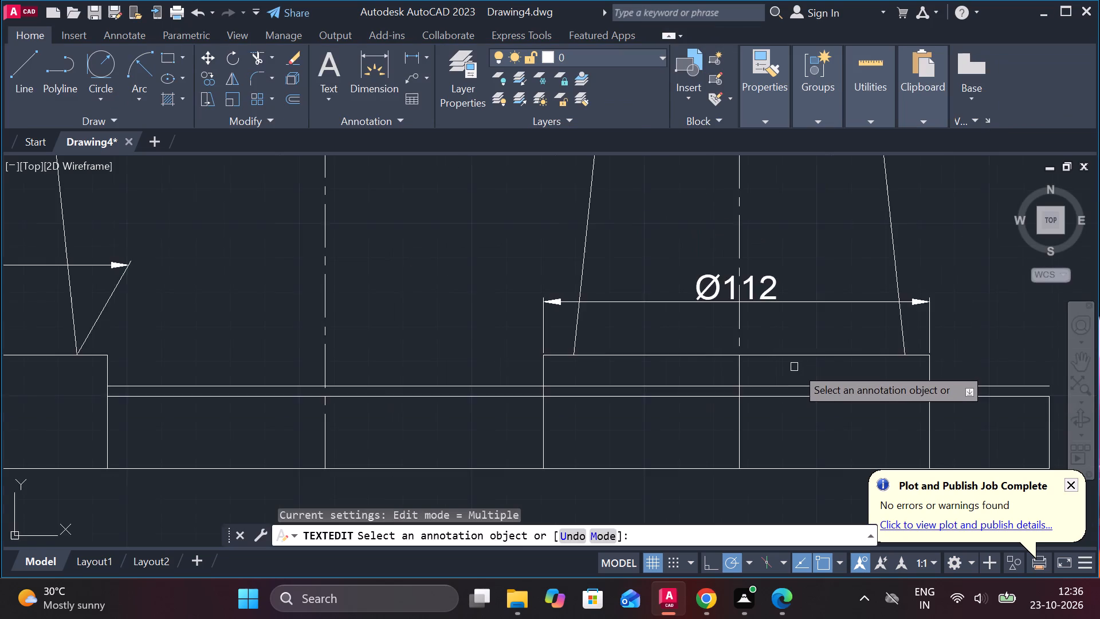
middle_drag(725, 361, 676, 343)
middle_drag(644, 331, 586, 308)
scroll(611, 308, down, 1)
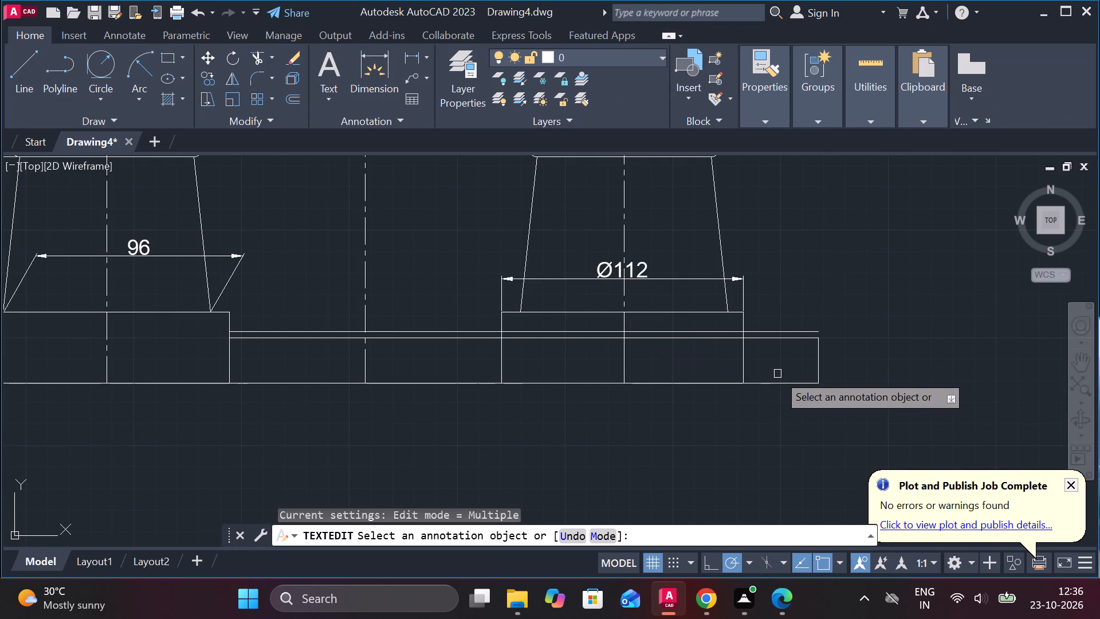
click(409, 54)
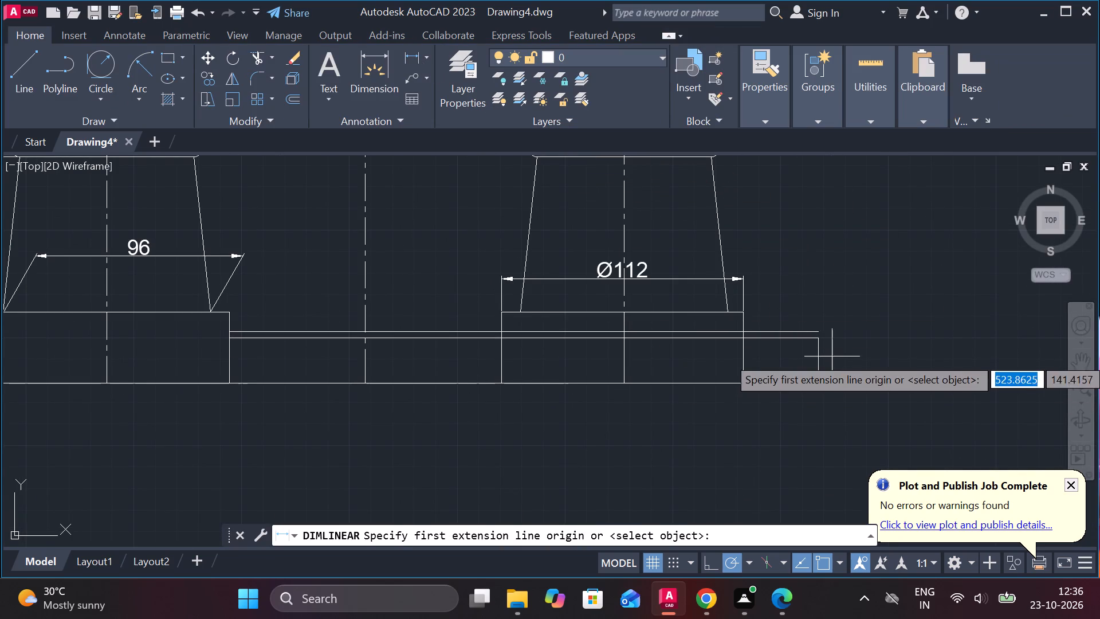
click(828, 344)
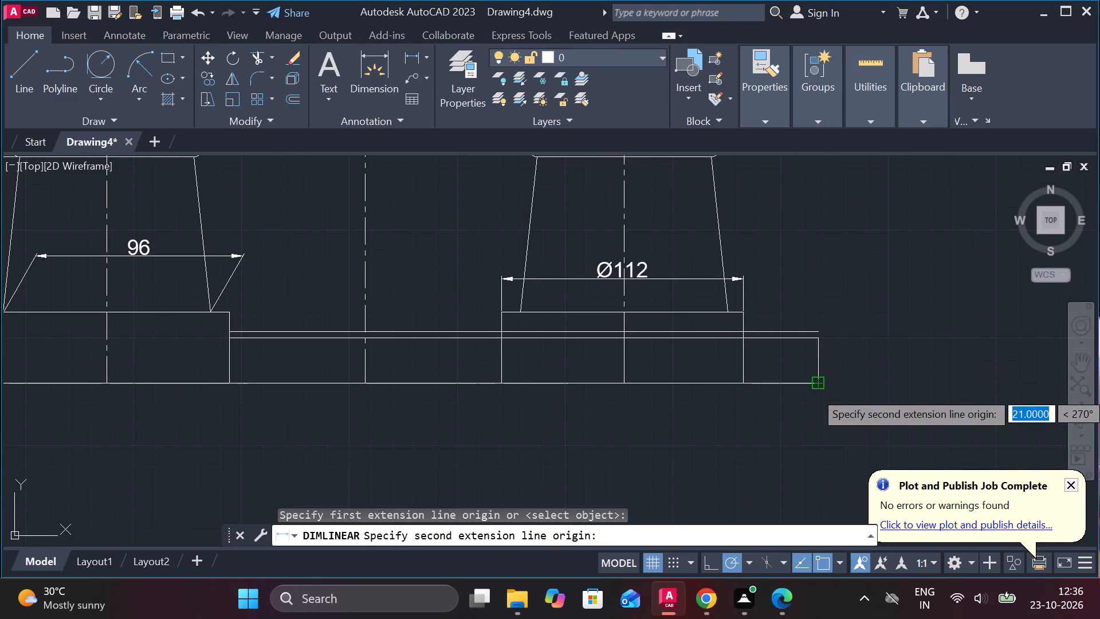
click(815, 391)
click(872, 382)
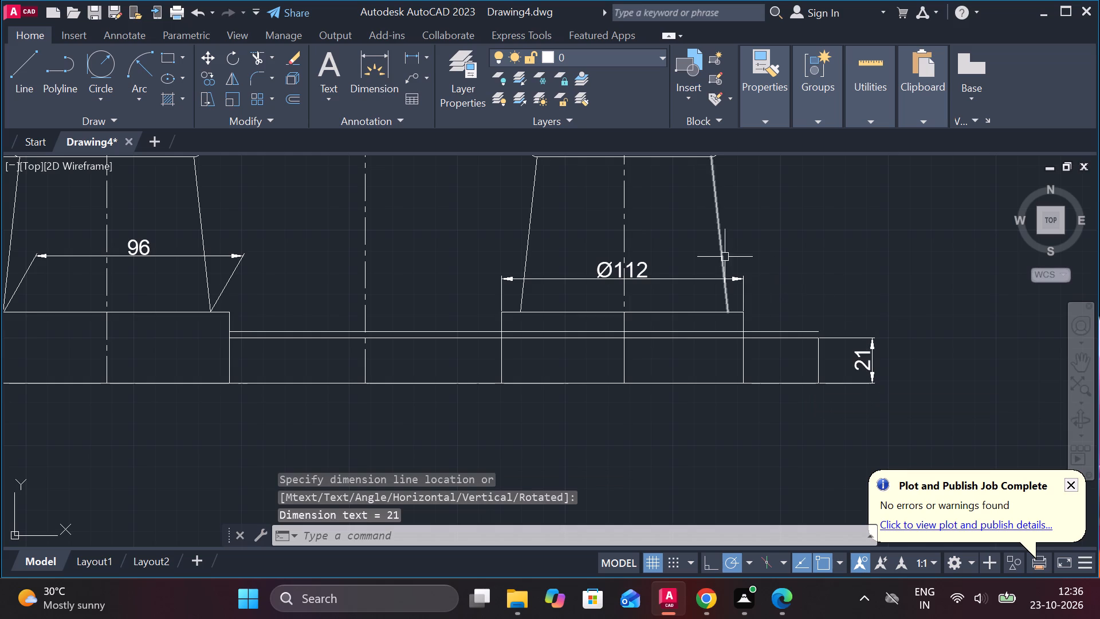
Insert a diameter symbol before the 72 width dimension on the second column's upper tapered section.
middle_drag(742, 295, 756, 399)
middle_drag(752, 311, 768, 373)
middle_drag(720, 216, 721, 257)
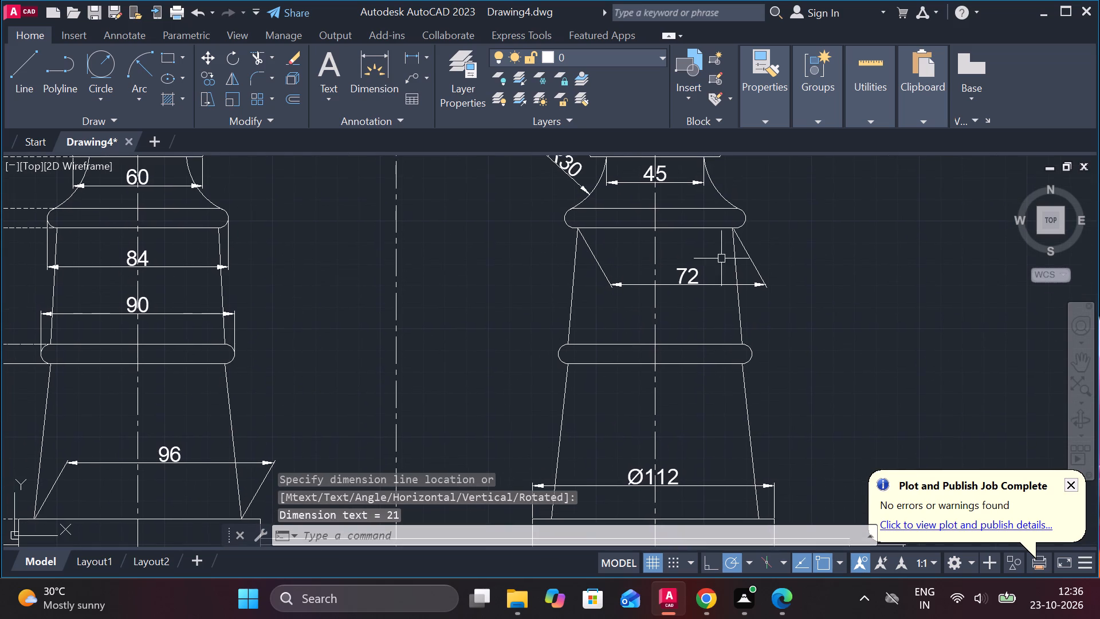
scroll(706, 282, up, 2)
double_click(682, 270)
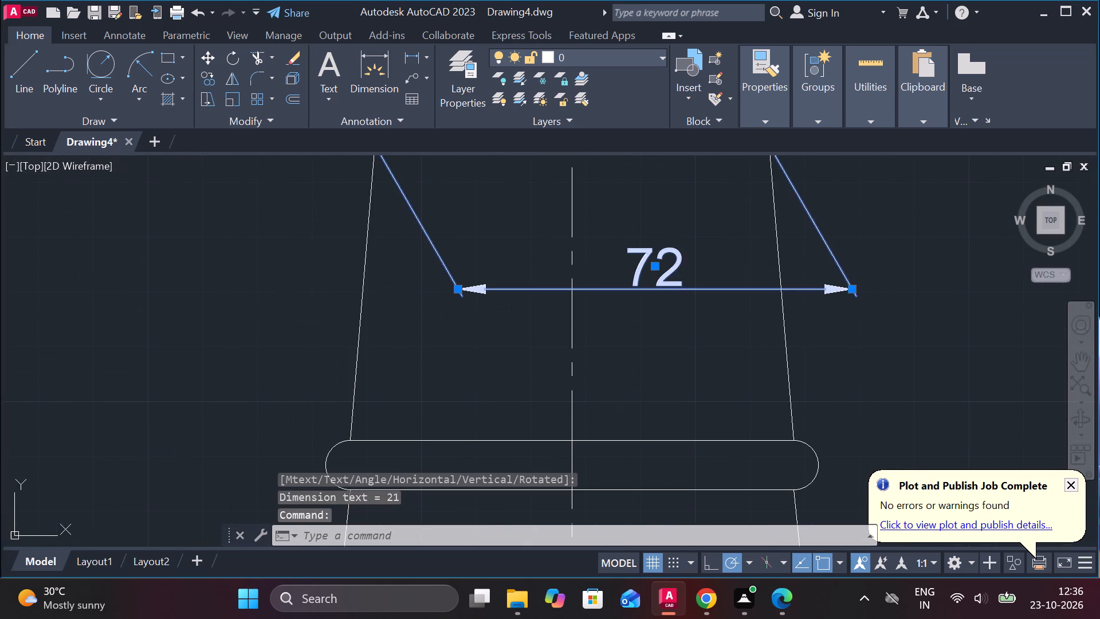
click(734, 107)
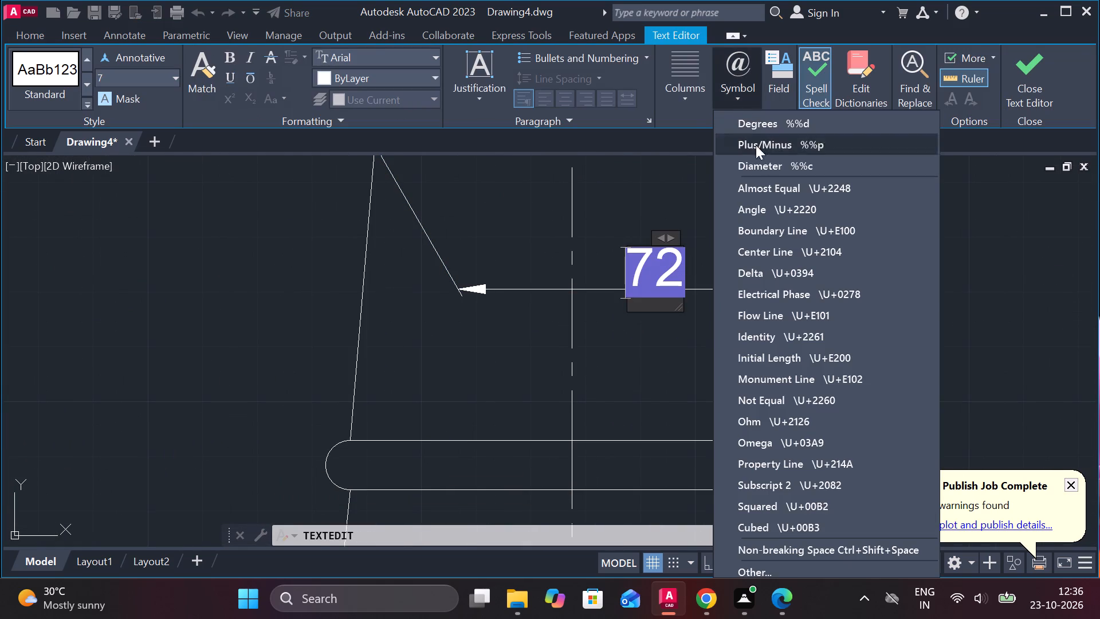
click(768, 165)
click(1028, 87)
Insert a diameter symbol before the 45 width dimension on the second column's concave neck.
scroll(682, 334, down, 1)
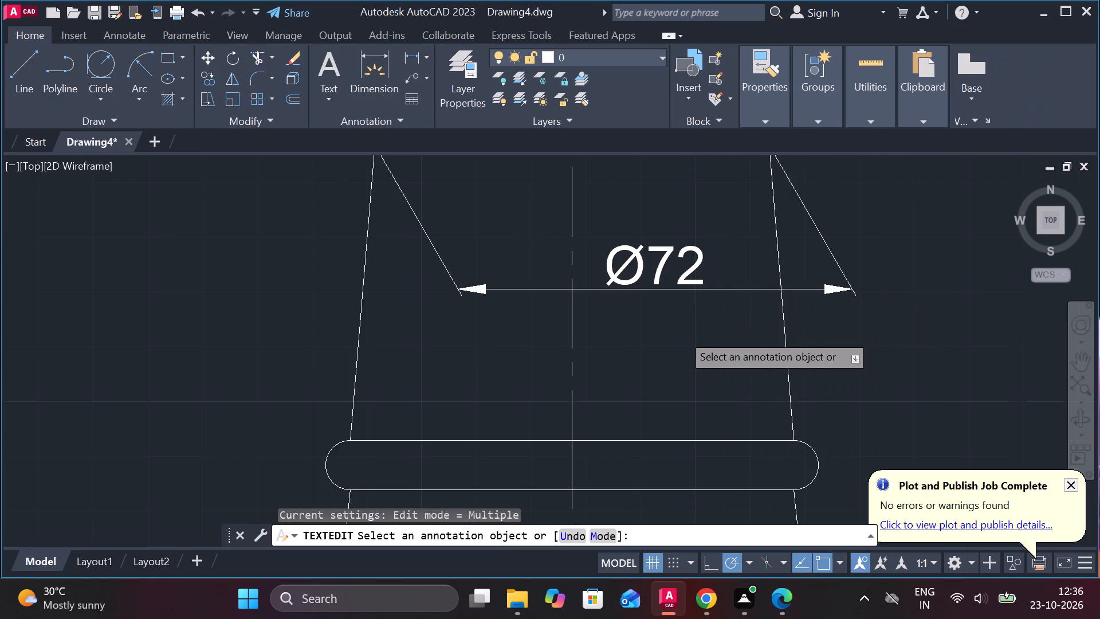
scroll(682, 334, down, 1)
middle_drag(790, 314, 795, 440)
scroll(594, 364, up, 2)
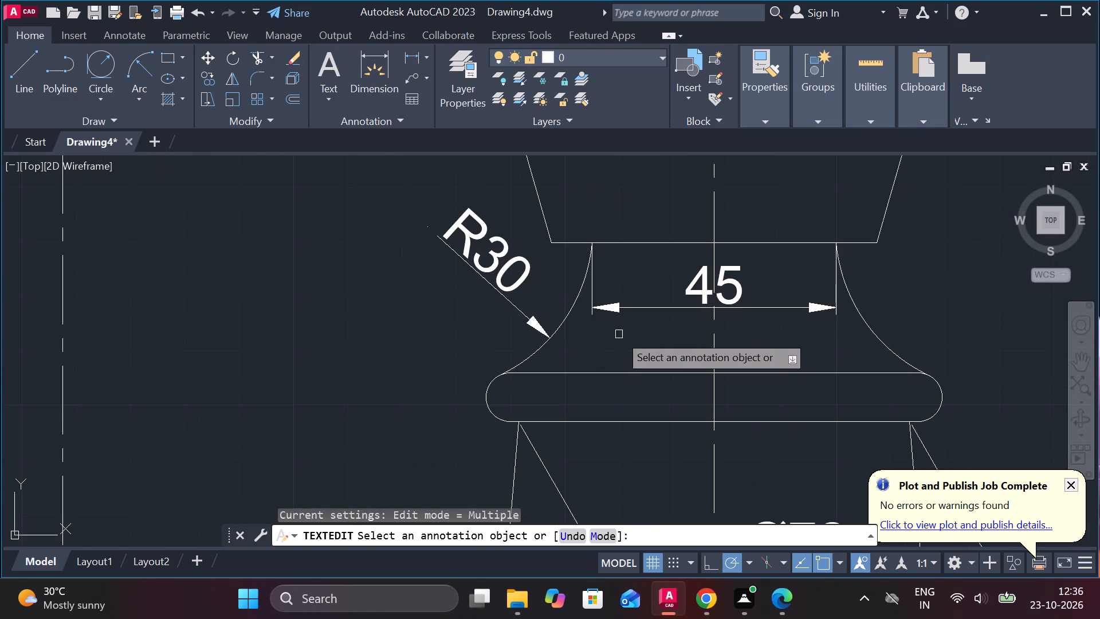
double_click(694, 291)
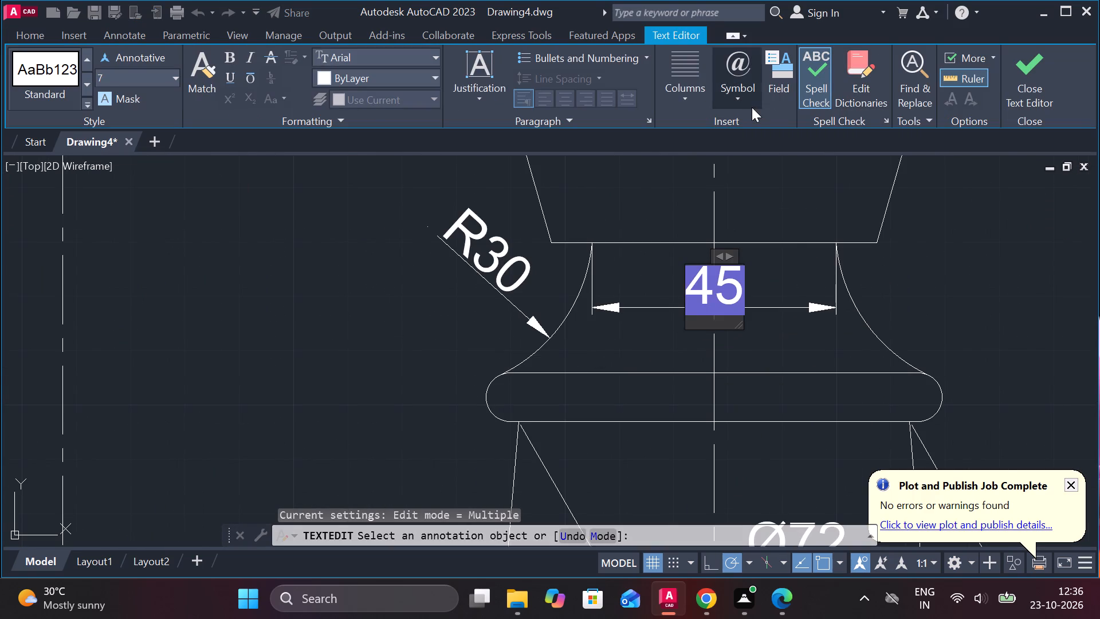
click(747, 105)
click(802, 169)
click(1018, 97)
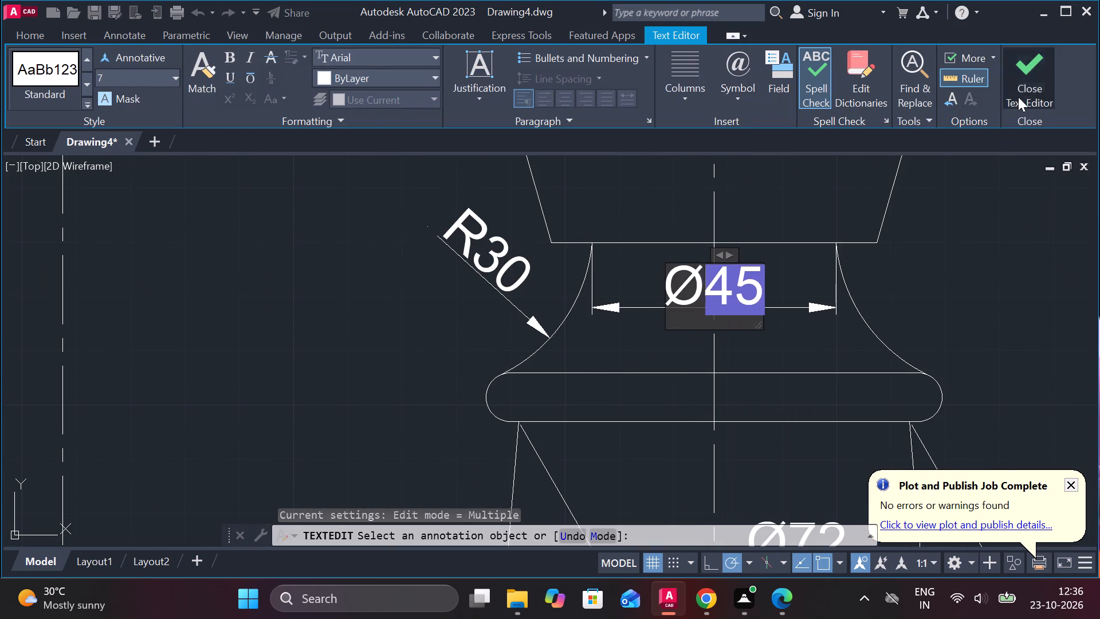
Insert a diameter symbol before the 72 width dimension just below the first column's flange plate.
scroll(836, 267, down, 2)
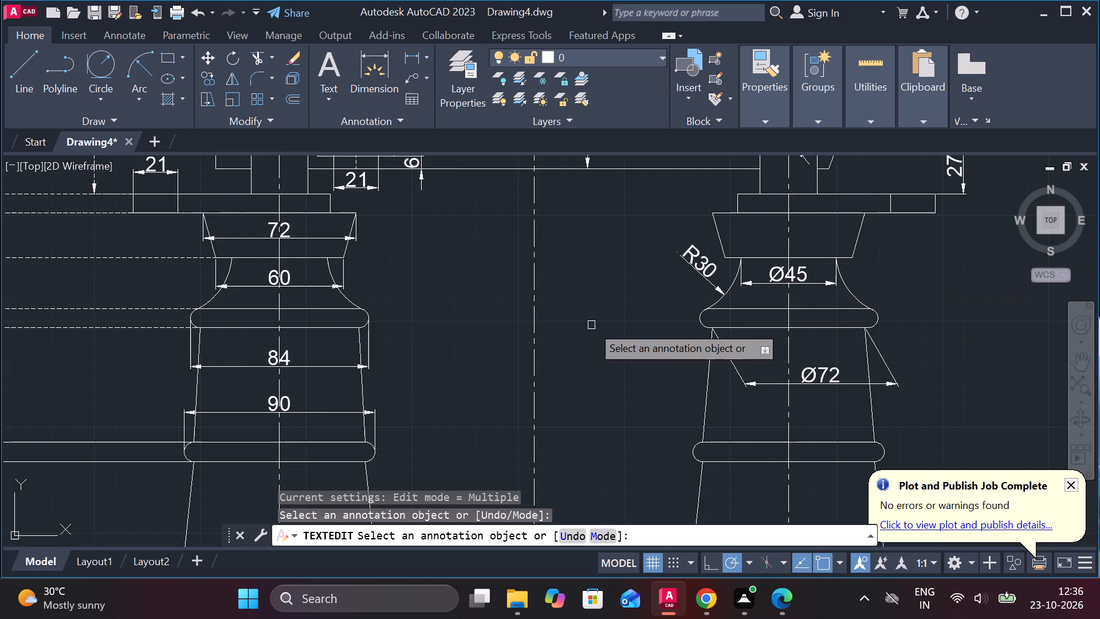
scroll(595, 335, down, 1)
middle_drag(582, 385, 689, 422)
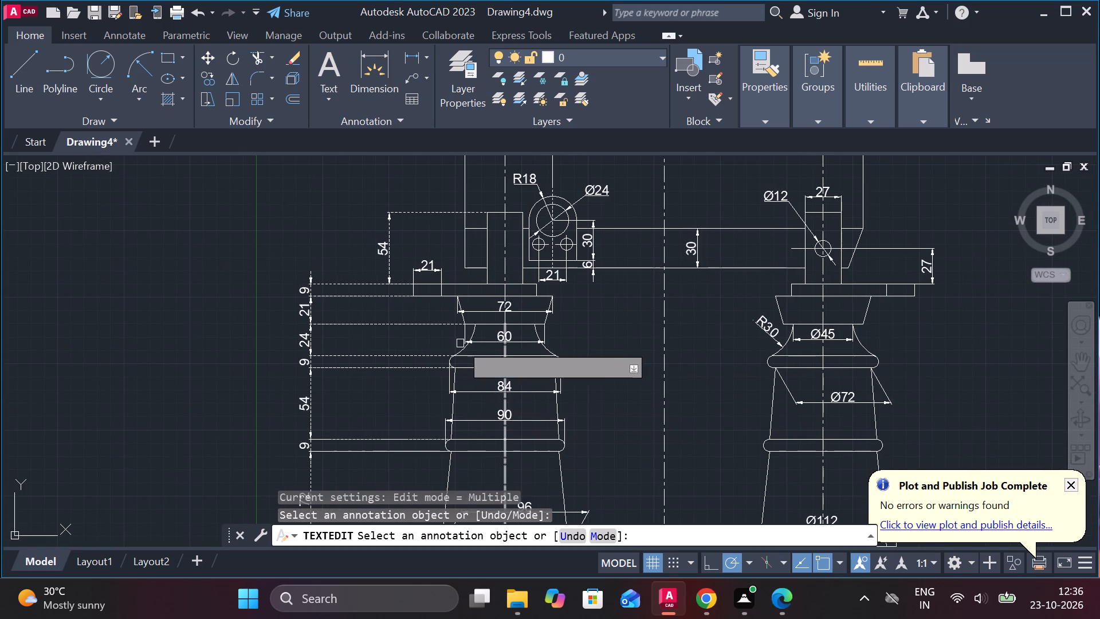
scroll(455, 326, up, 2)
middle_drag(497, 351, 535, 381)
scroll(602, 297, up, 1)
double_click(606, 293)
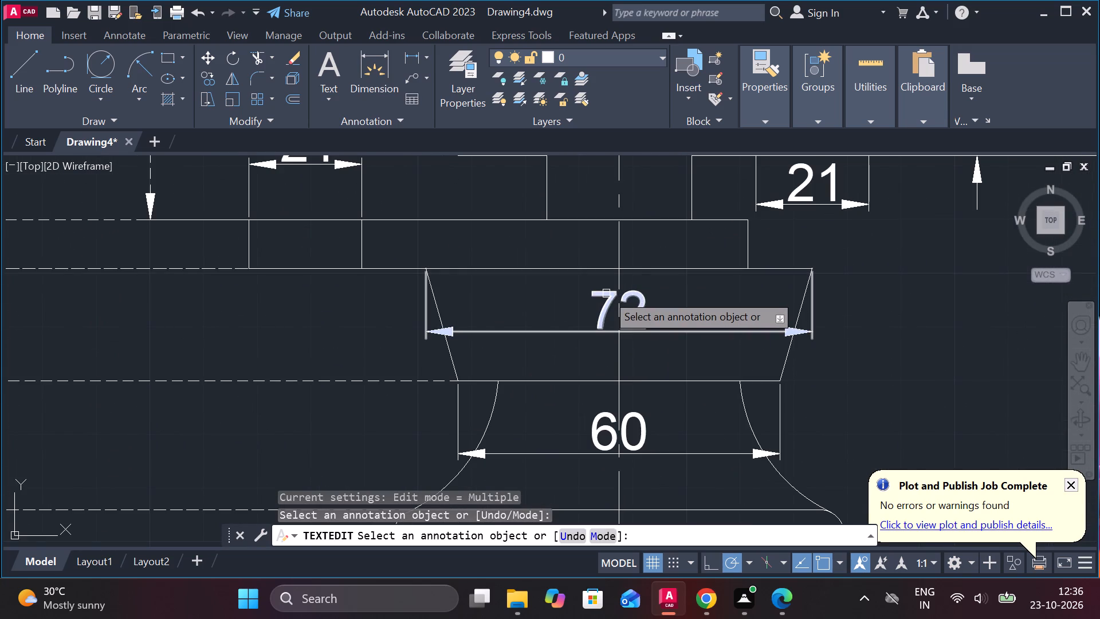
click(747, 93)
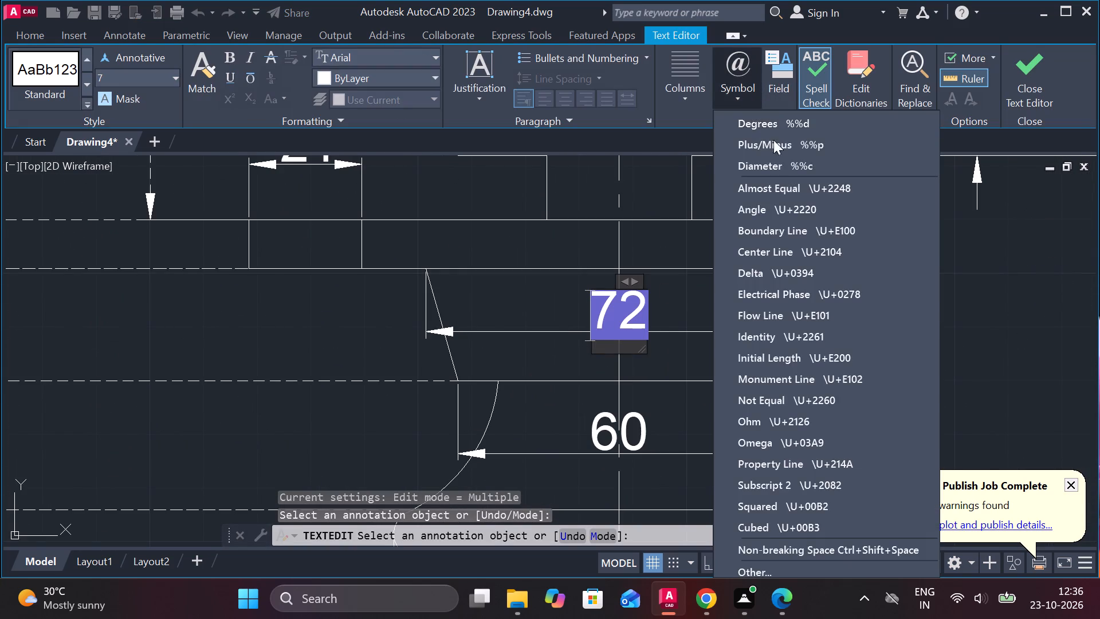
click(776, 166)
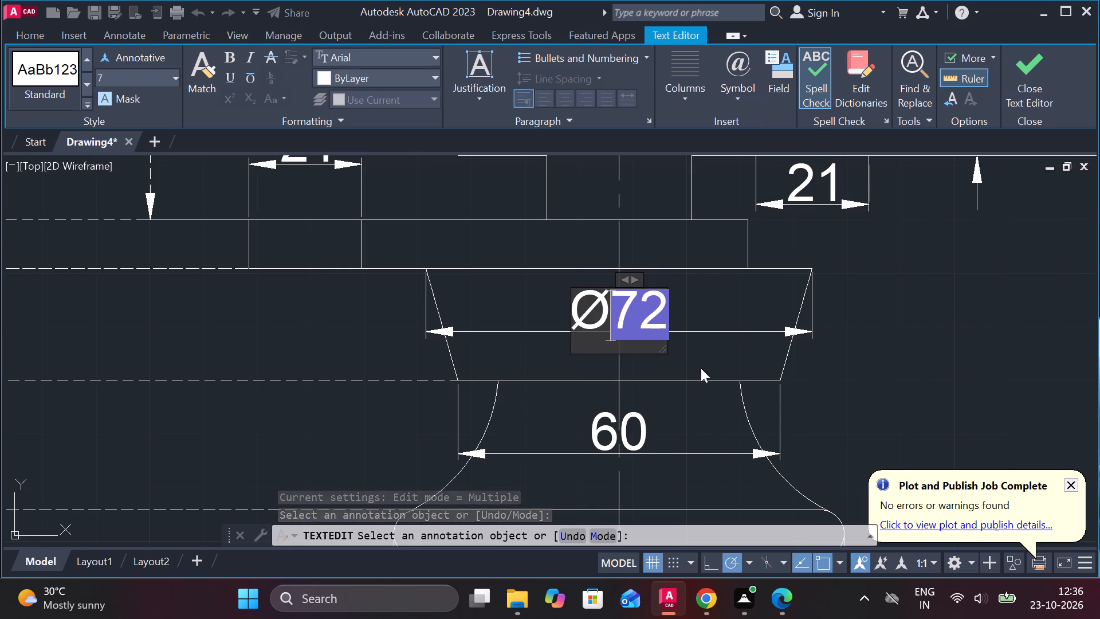
click(701, 368)
Insert a diameter symbol before the 60 width dimension on the first column's neck.
triple_click(595, 437)
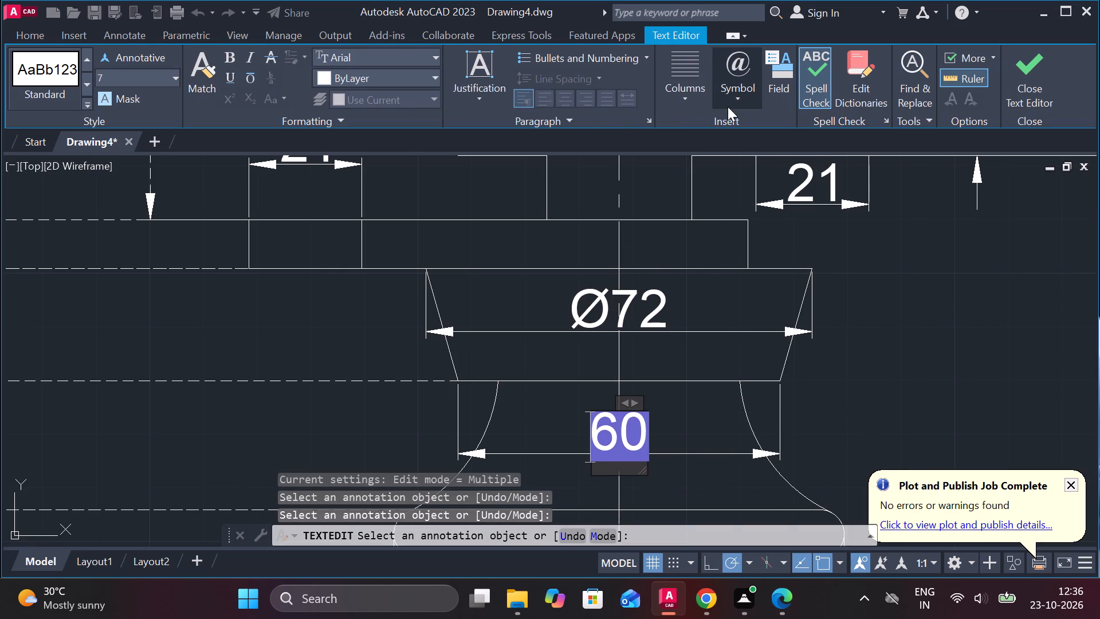
click(730, 103)
click(766, 156)
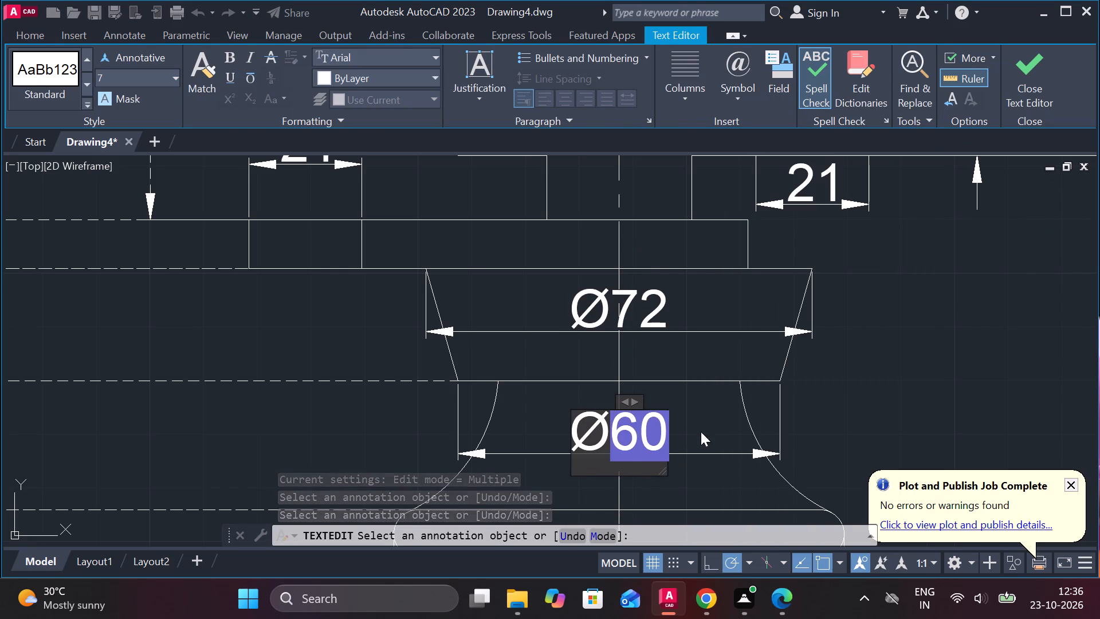
click(701, 432)
Insert a diameter symbol before the 84 width dimension of the first column's upper rounded collar.
middle_drag(690, 434, 673, 259)
middle_drag(606, 418, 610, 328)
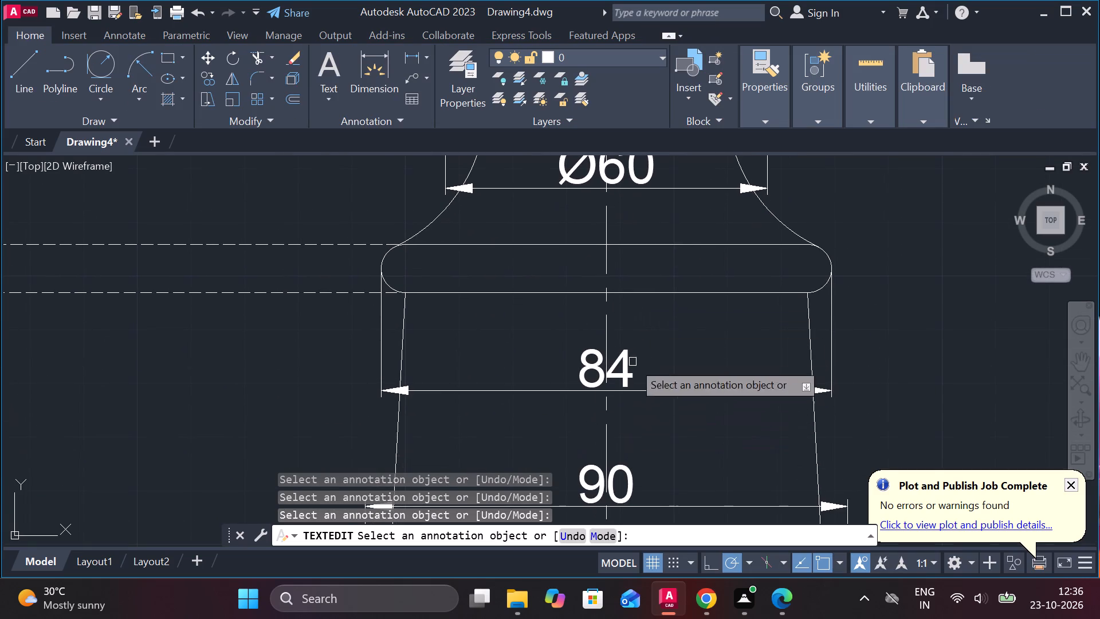
double_click(579, 365)
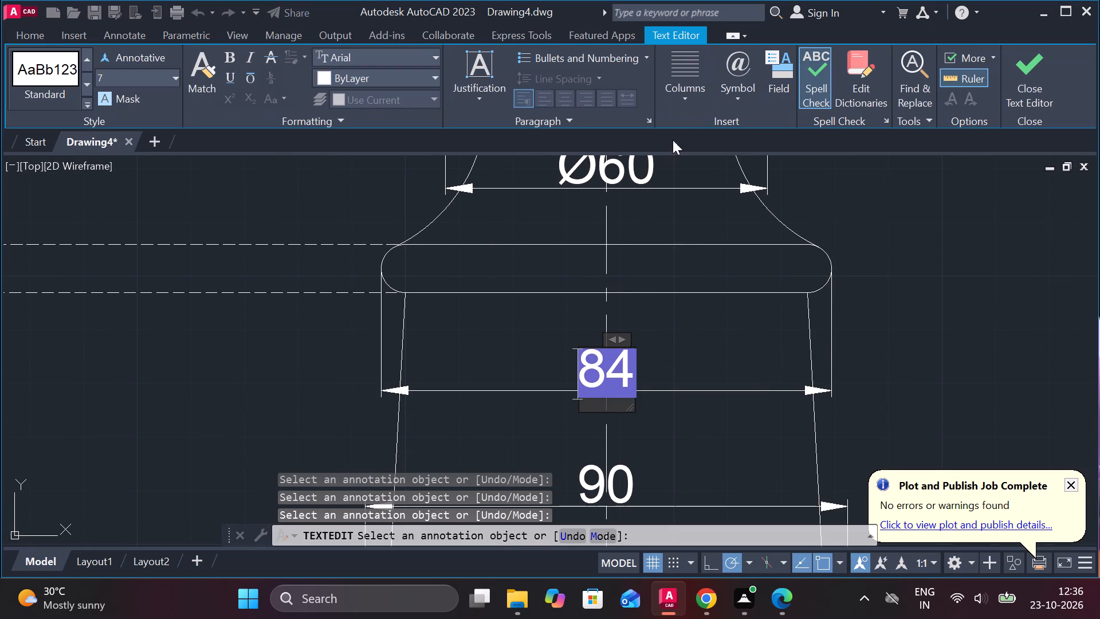
click(735, 93)
click(761, 174)
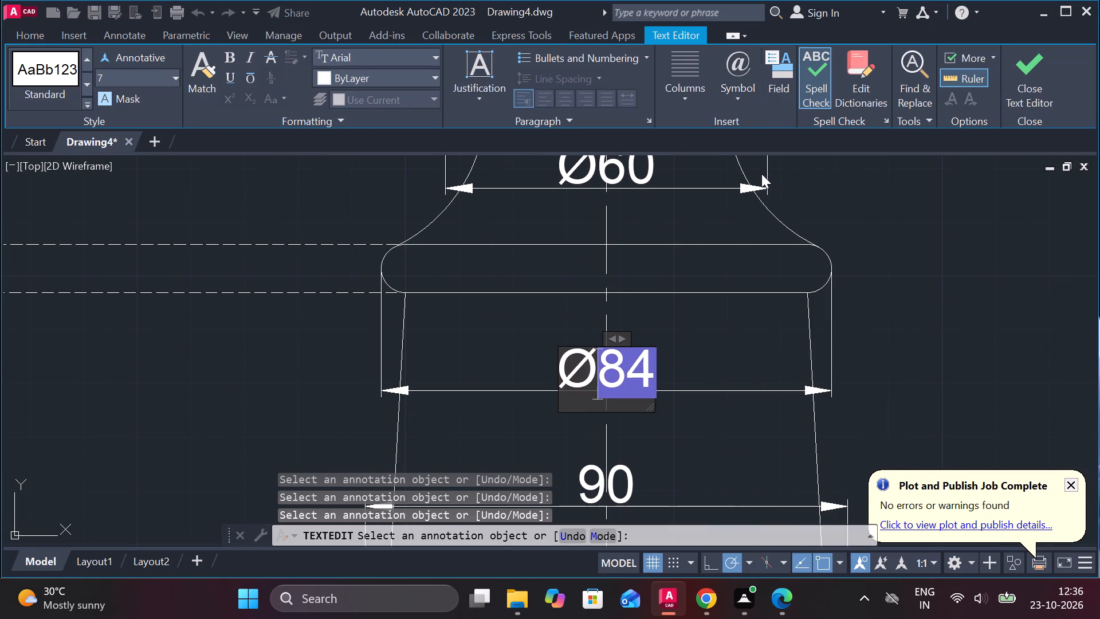
click(714, 331)
Insert a diameter symbol before the 90 width dimension of the first column's lower rounded collar.
middle_drag(717, 410, 726, 315)
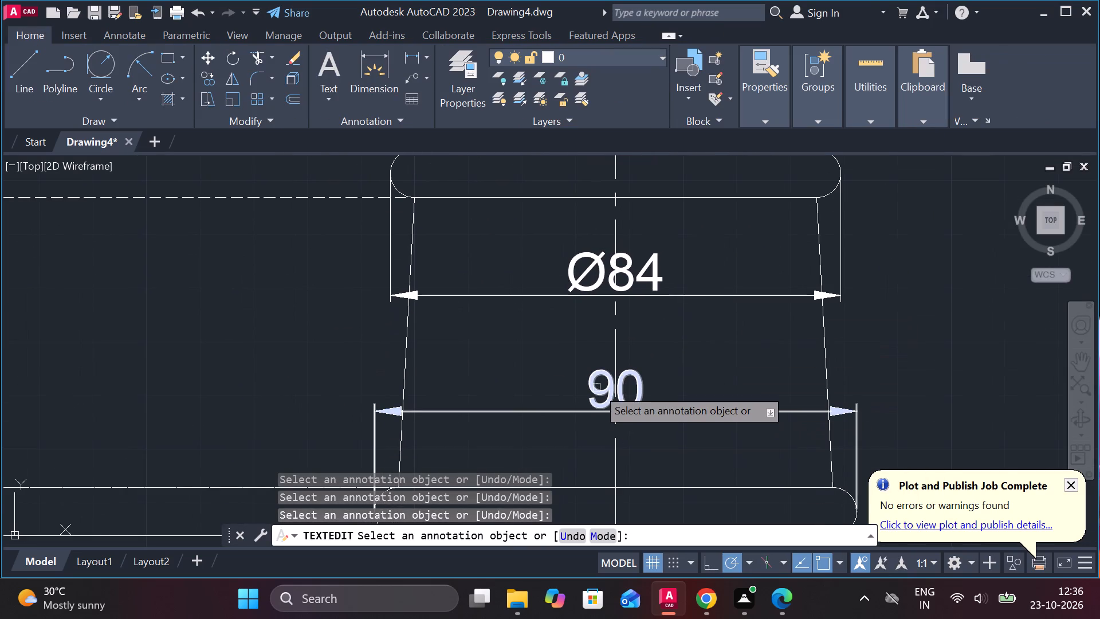
double_click(595, 387)
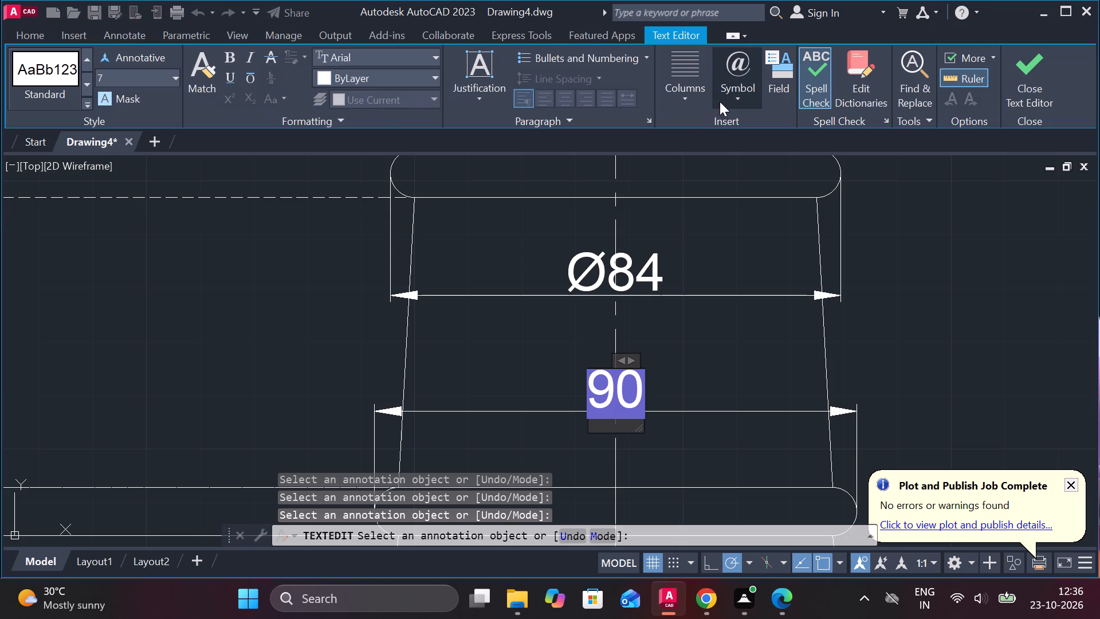
click(729, 101)
click(756, 169)
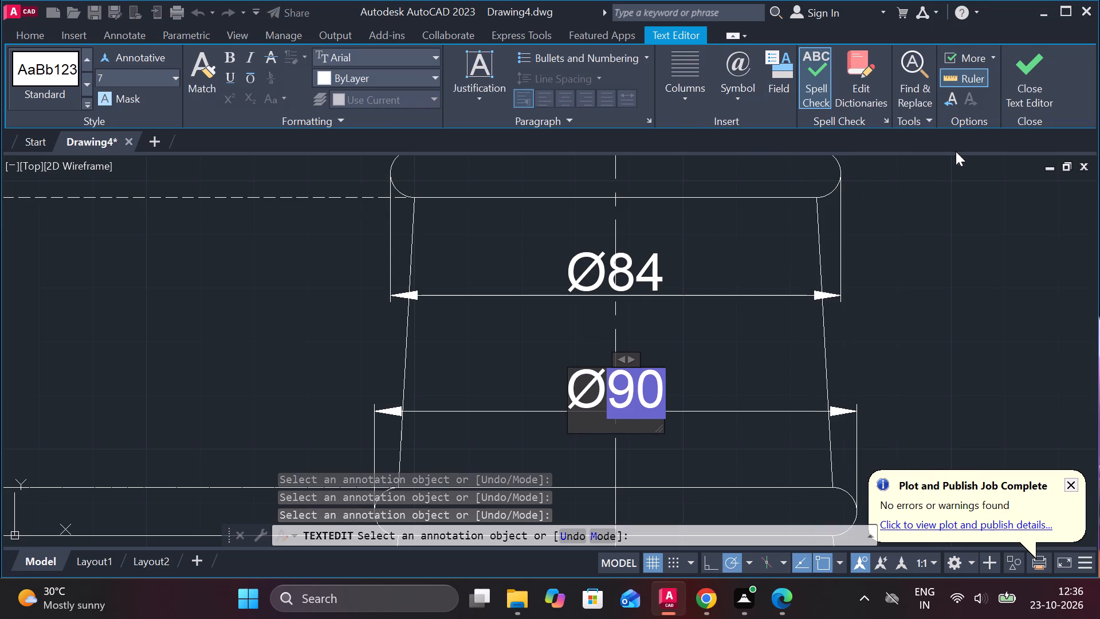
click(742, 373)
Insert a diameter symbol before the 96 width dimension at the foot of the first column's tapered shaft.
middle_drag(742, 373, 737, 301)
scroll(740, 303, down, 1)
scroll(701, 422, down, 2)
middle_drag(696, 428, 685, 352)
scroll(689, 389, up, 2)
click(689, 386)
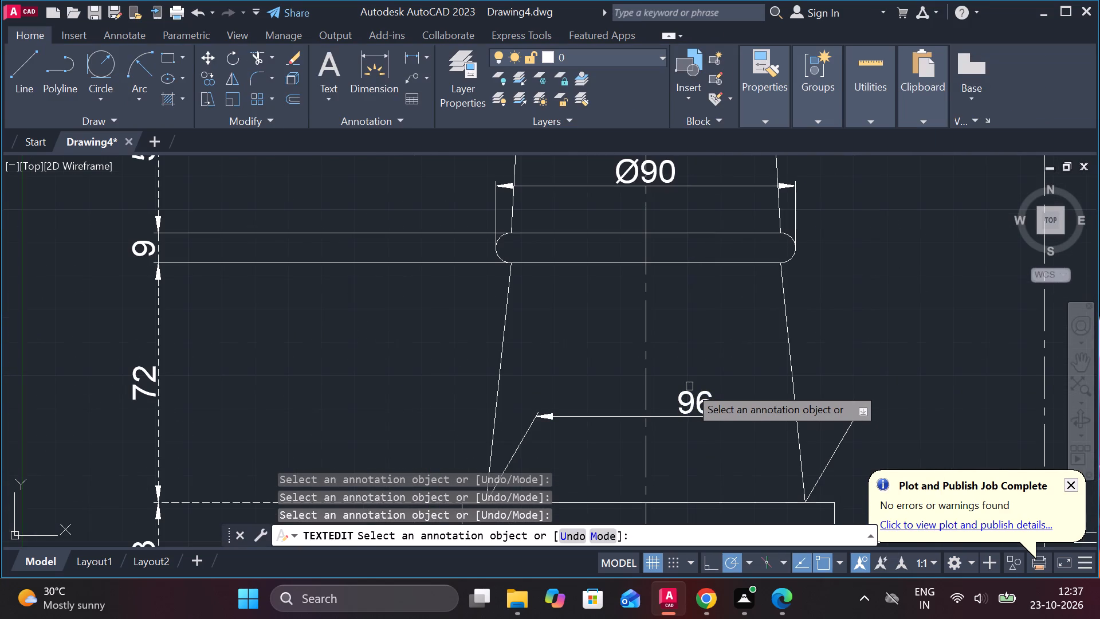
double_click(689, 394)
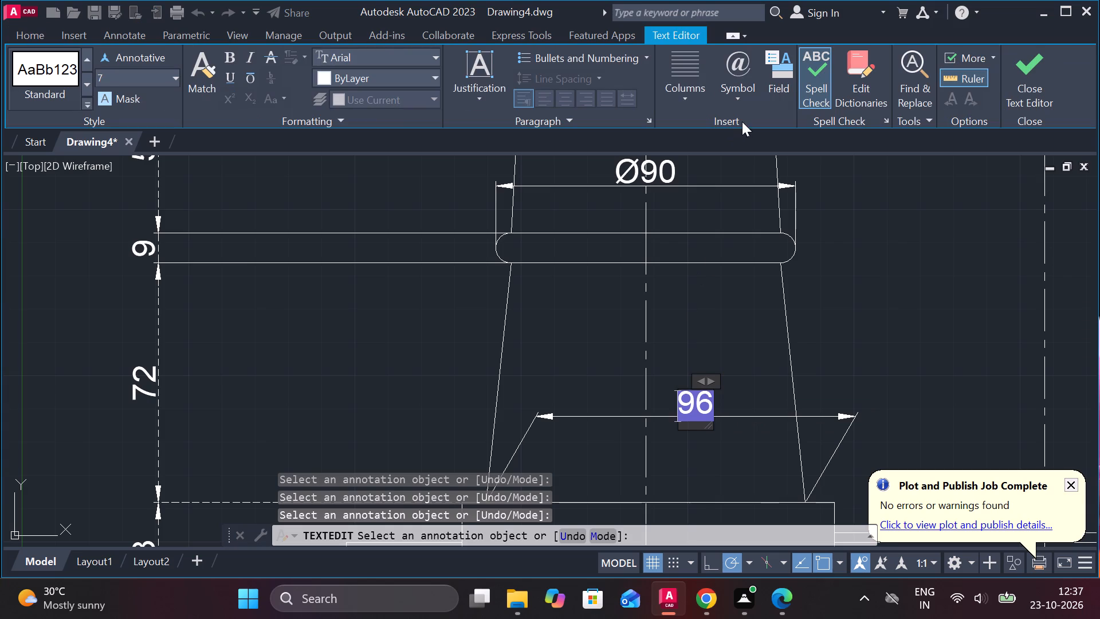
click(728, 97)
click(762, 166)
click(836, 366)
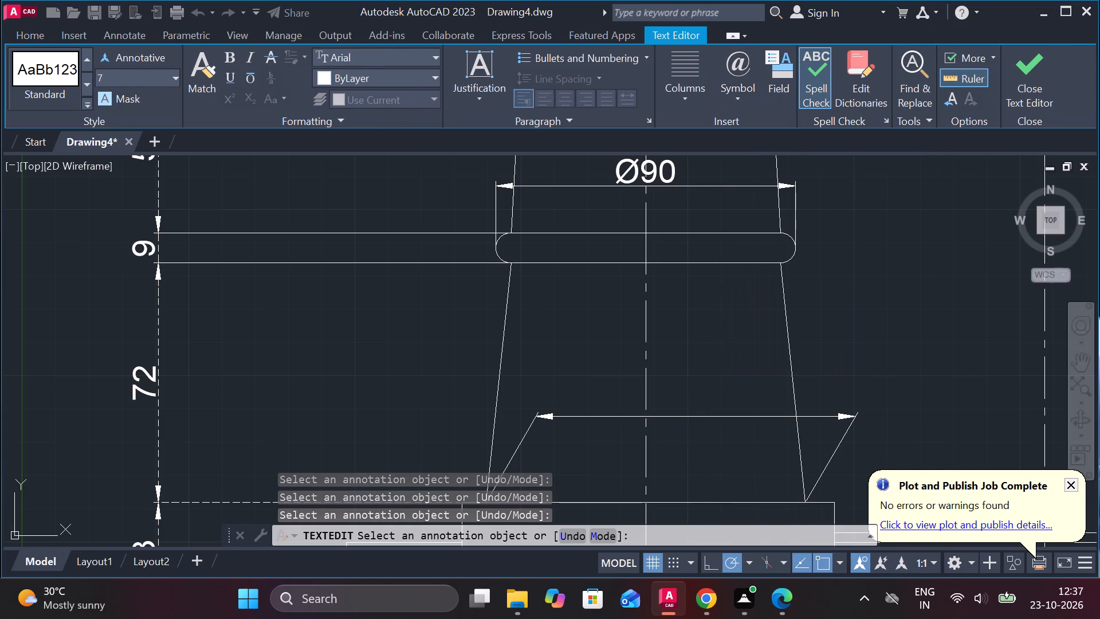
Trim the upper of the two close horizontal base lines inside the second column's base block and beyond its outer side.
scroll(837, 374, down, 1)
middle_drag(841, 381, 818, 267)
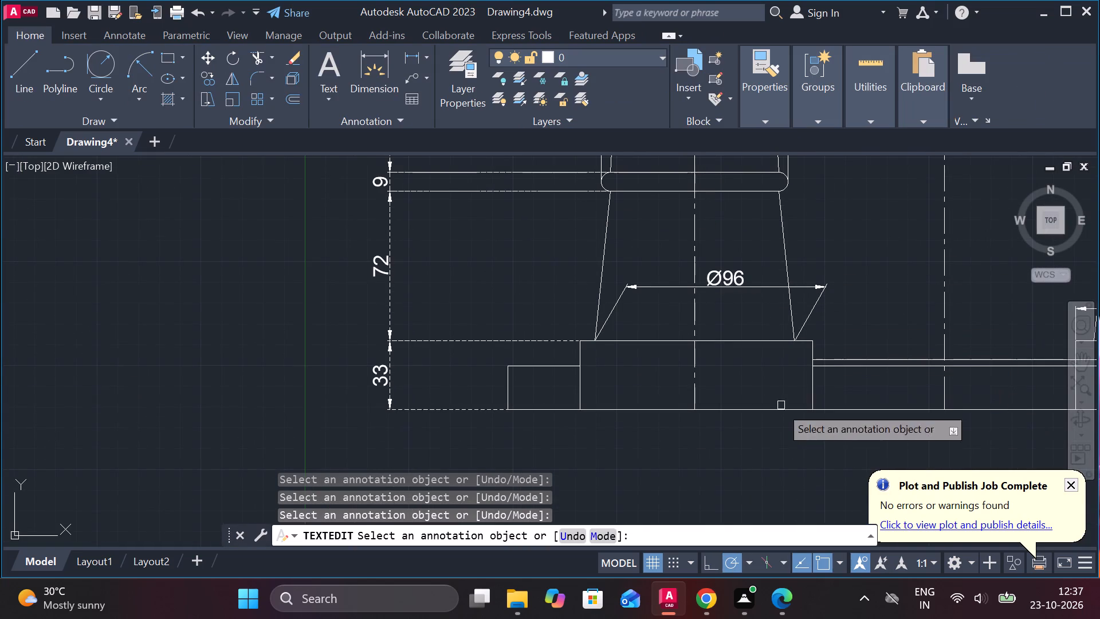
middle_drag(725, 430, 551, 405)
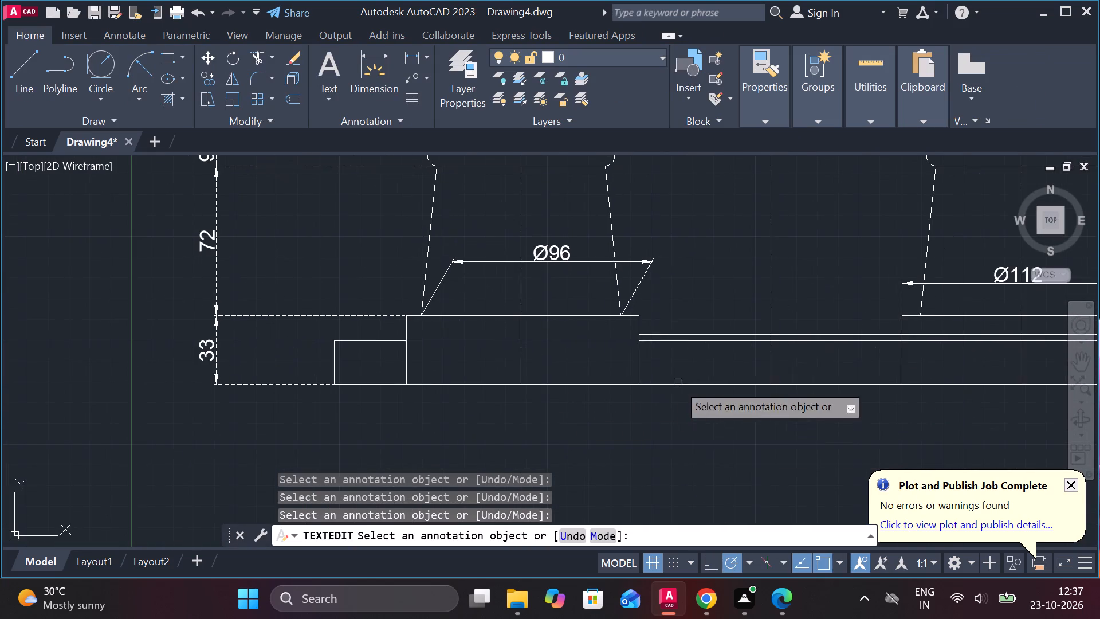
middle_drag(682, 413, 595, 413)
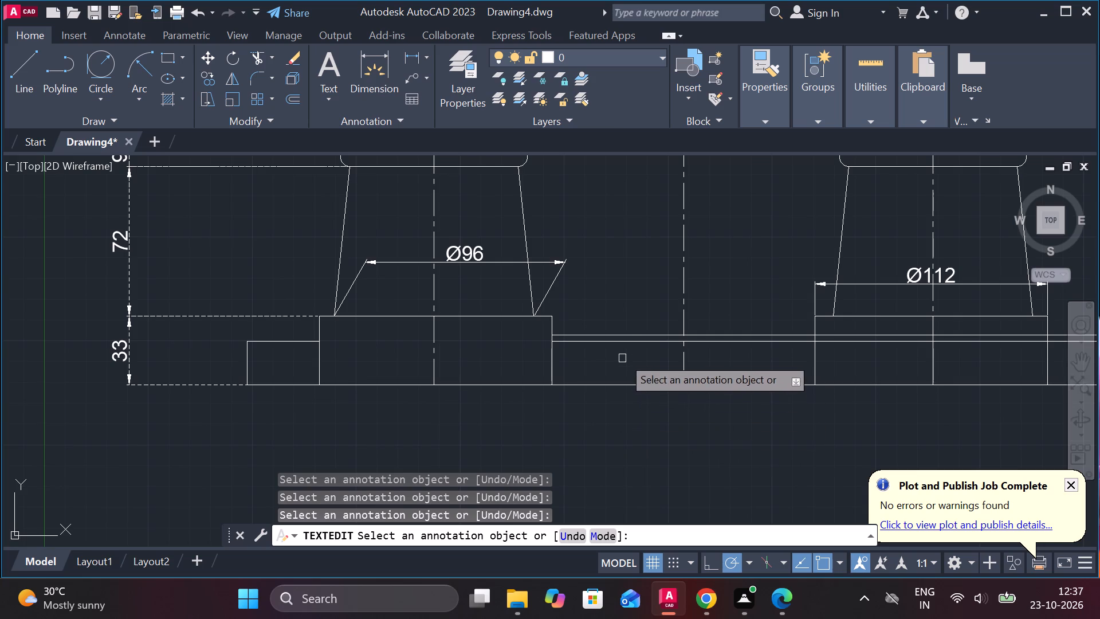
middle_drag(760, 448, 603, 444)
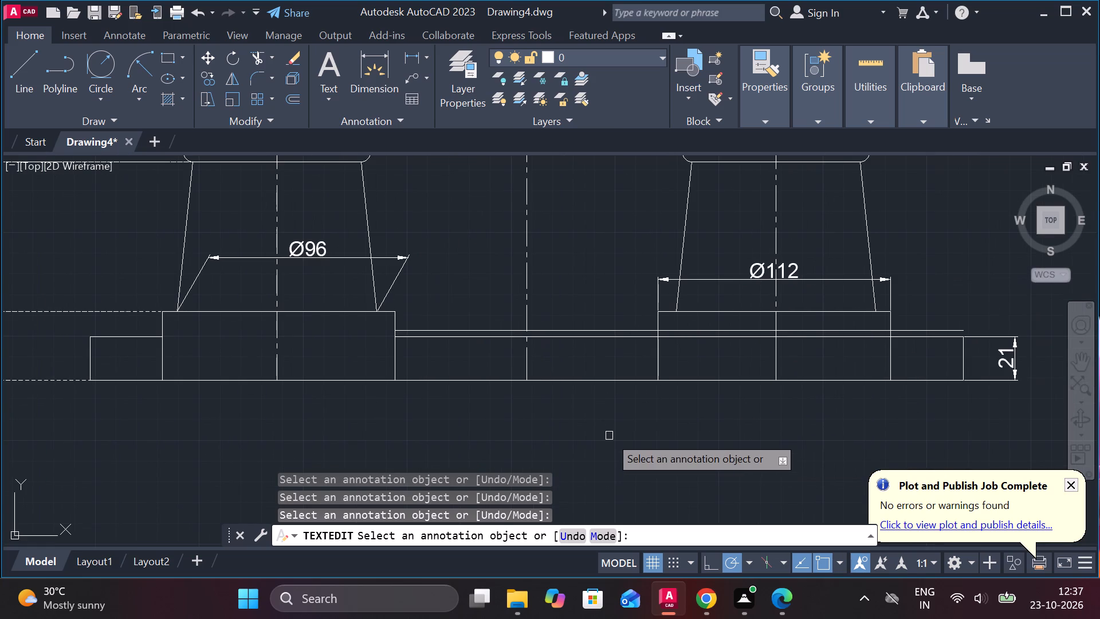
text(TR)
key(space)
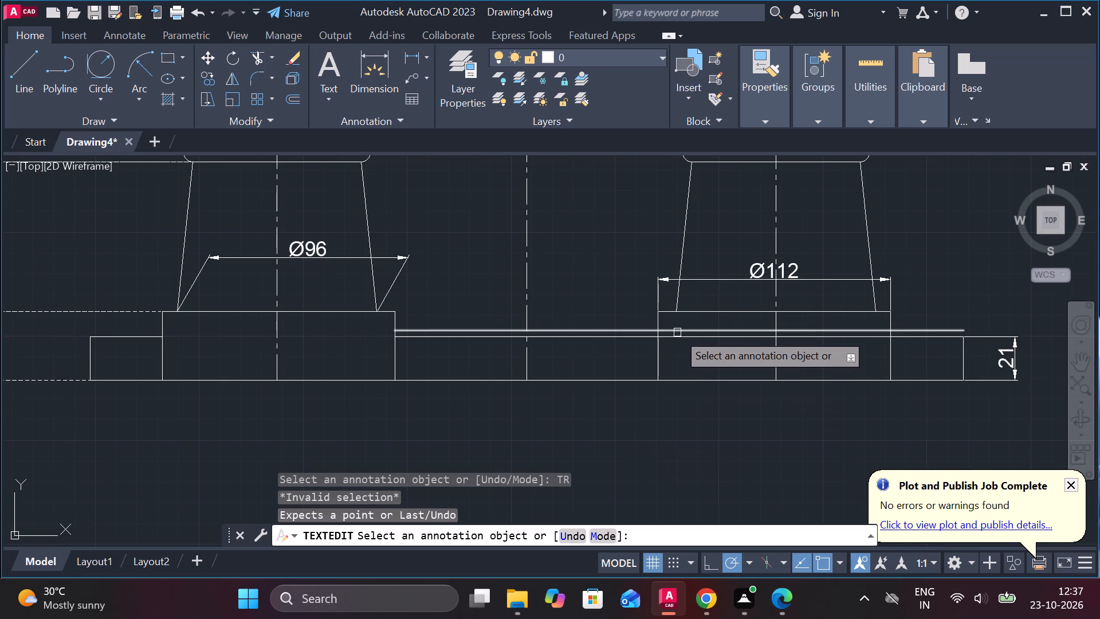
key(Escape)
key(Escape)
text(TR)
key(space)
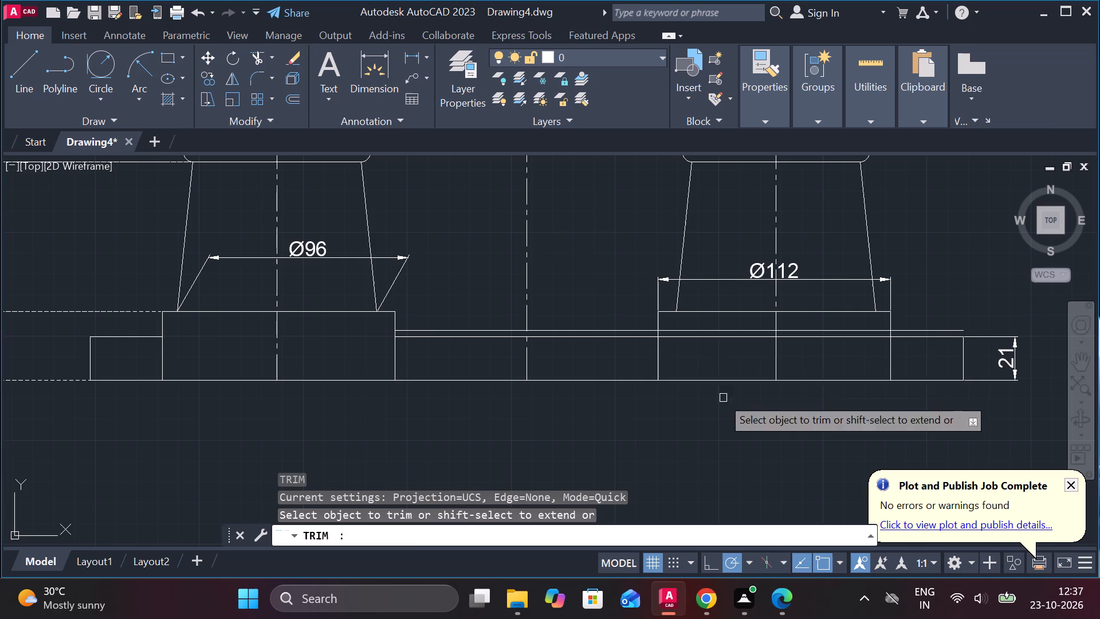
click(703, 330)
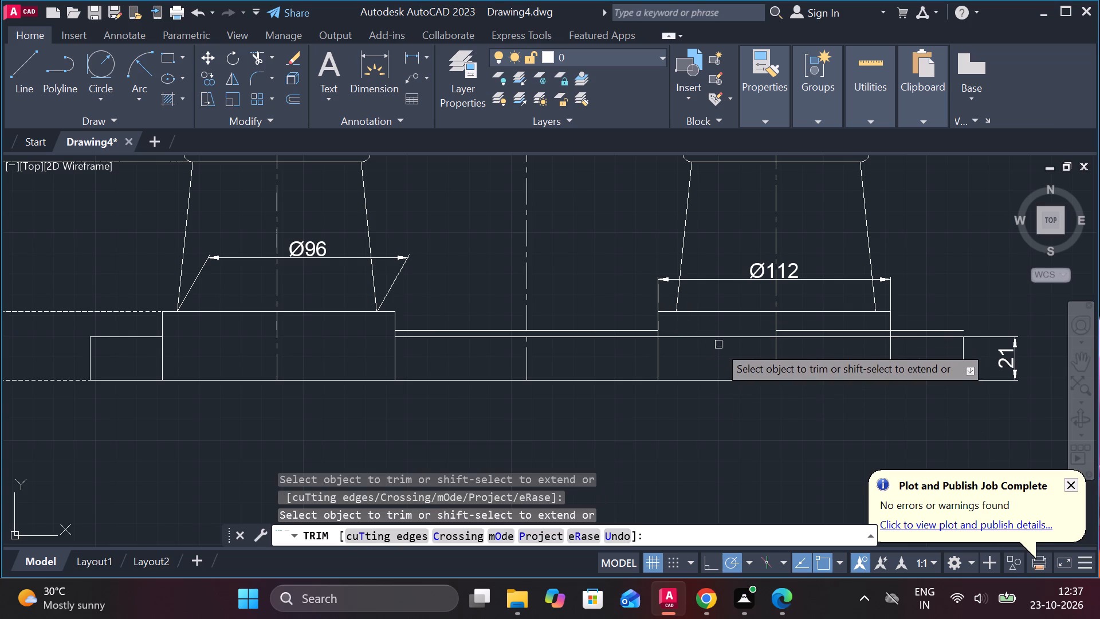
click(828, 328)
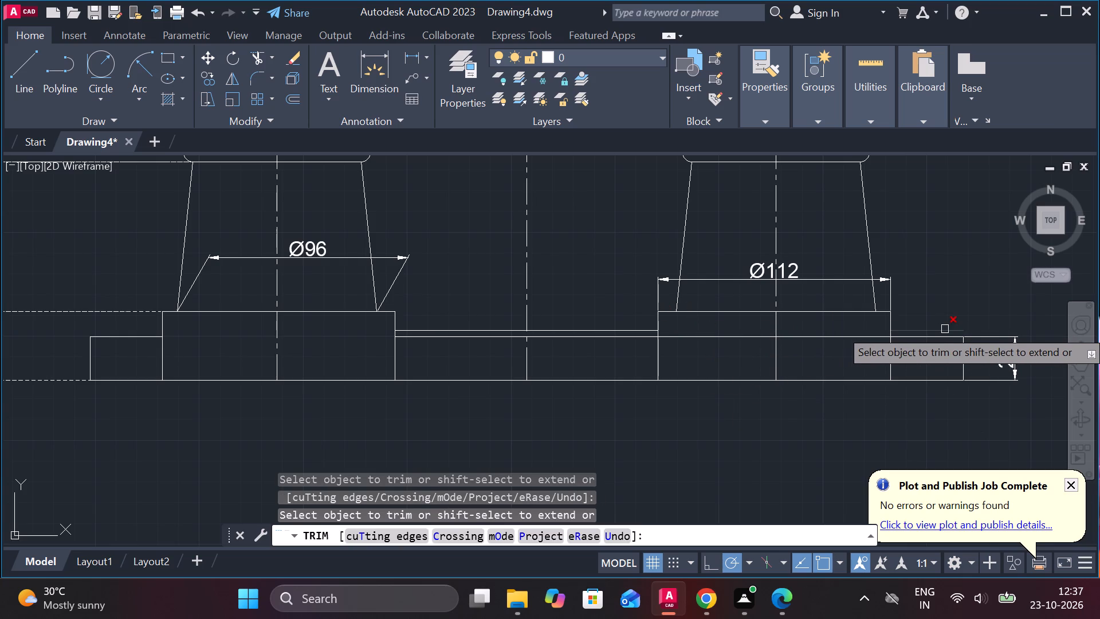
click(945, 329)
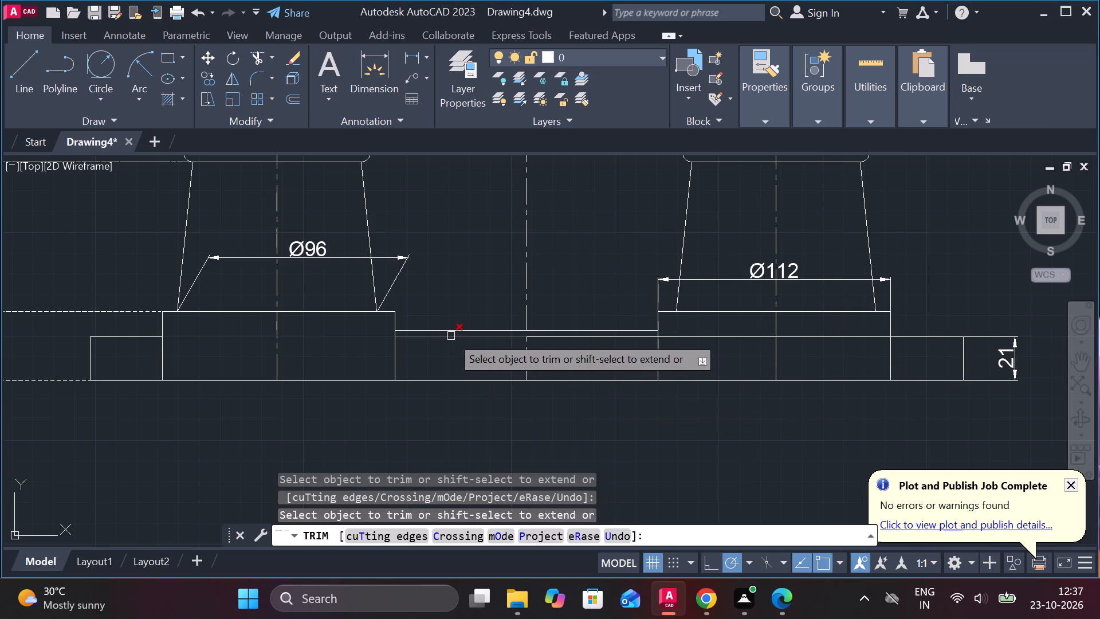
Trim the lower of the two close horizontal lines between the two columns' base blocks.
click(451, 336)
click(550, 340)
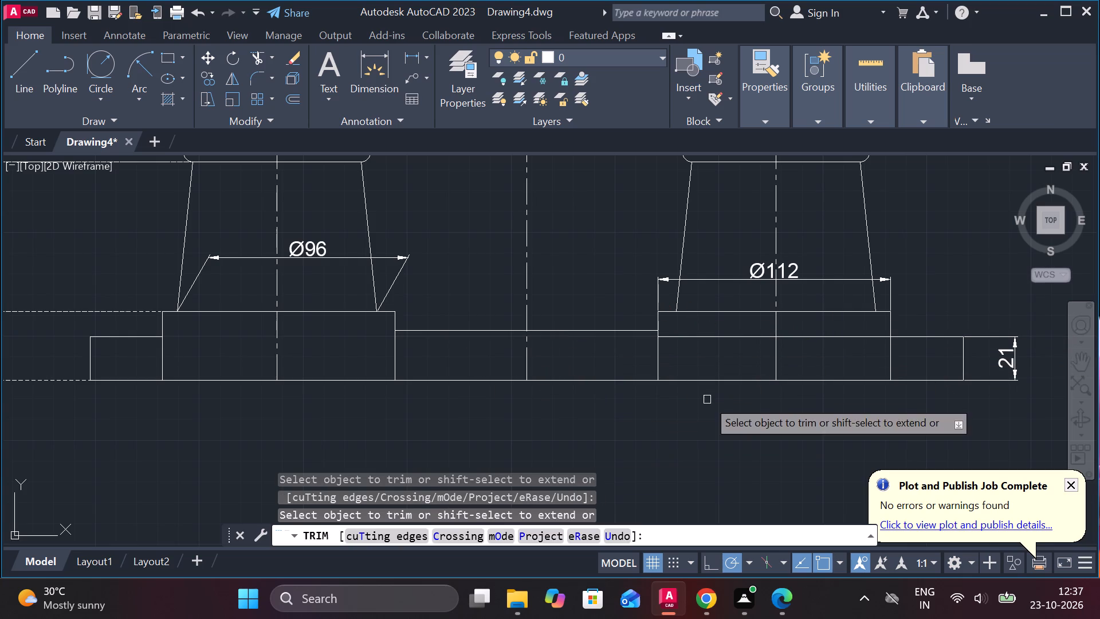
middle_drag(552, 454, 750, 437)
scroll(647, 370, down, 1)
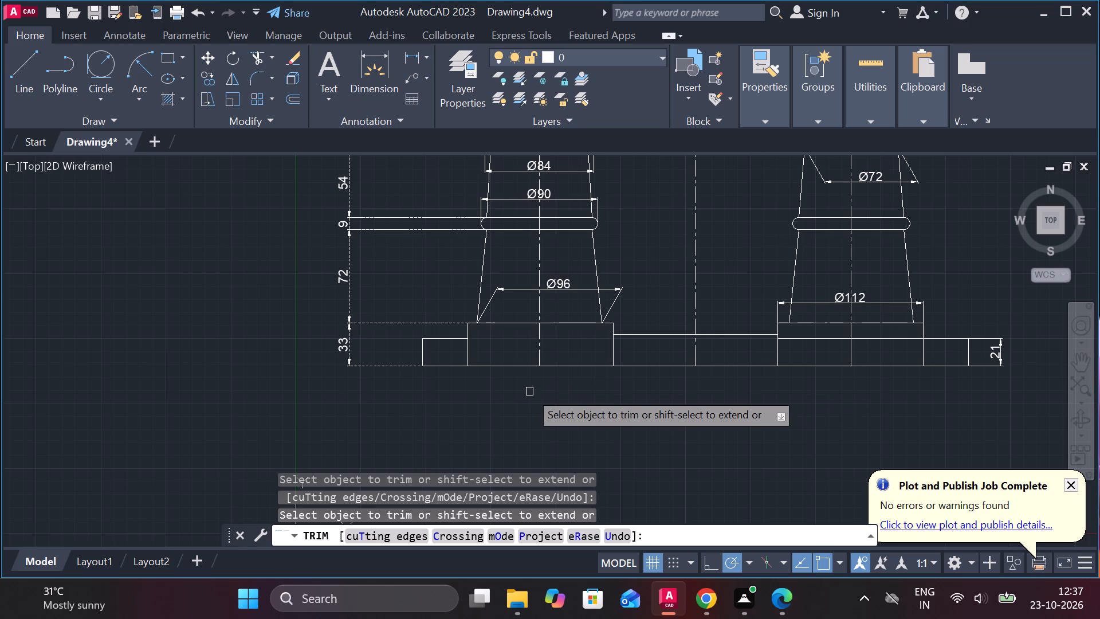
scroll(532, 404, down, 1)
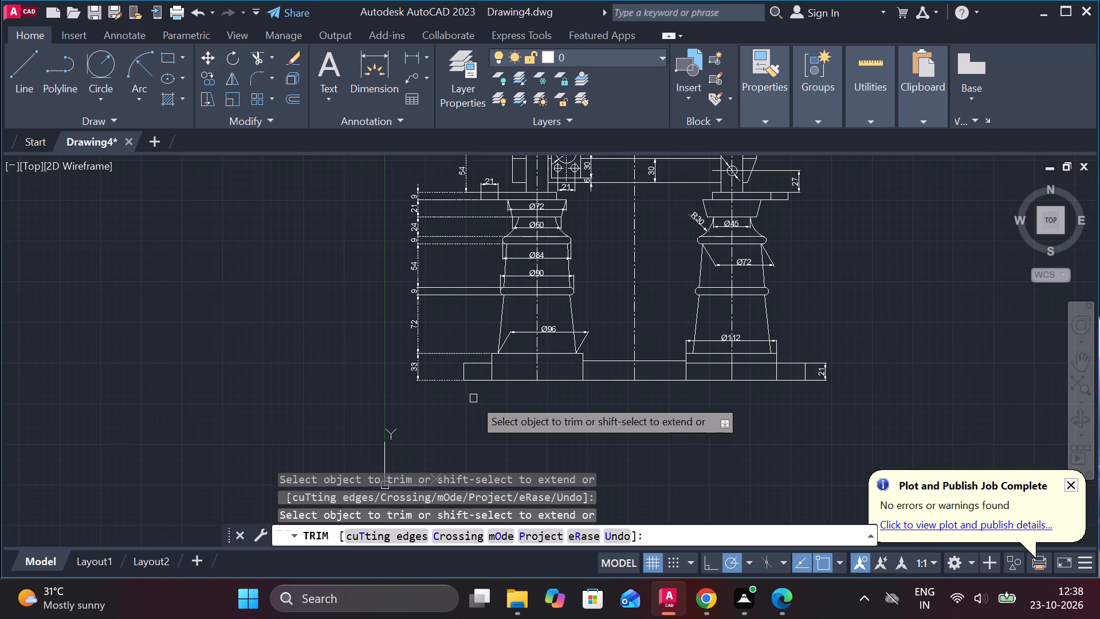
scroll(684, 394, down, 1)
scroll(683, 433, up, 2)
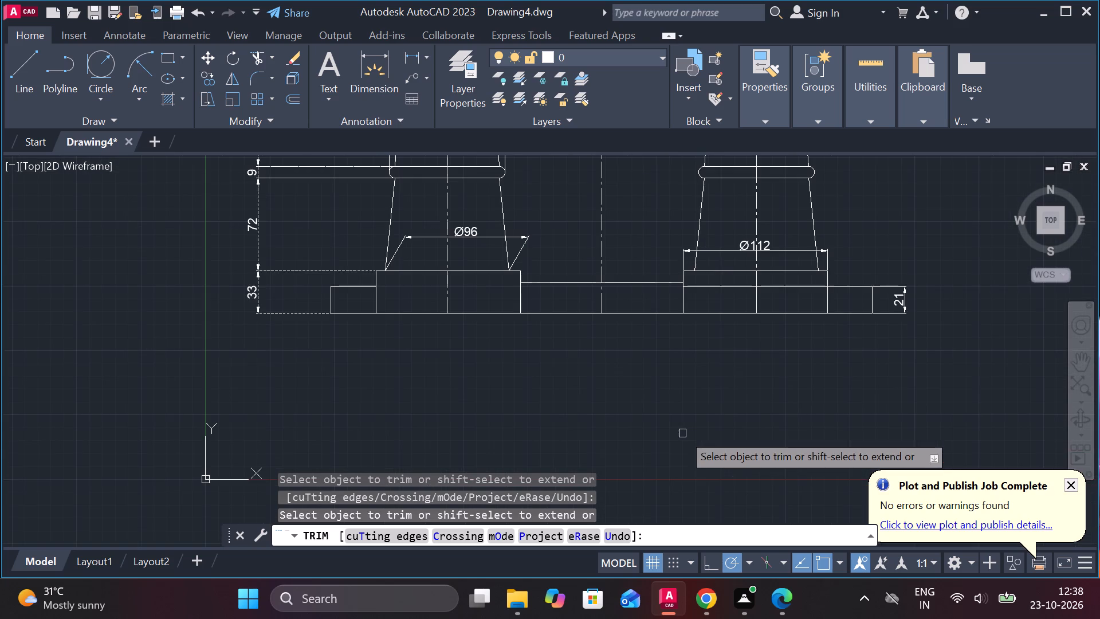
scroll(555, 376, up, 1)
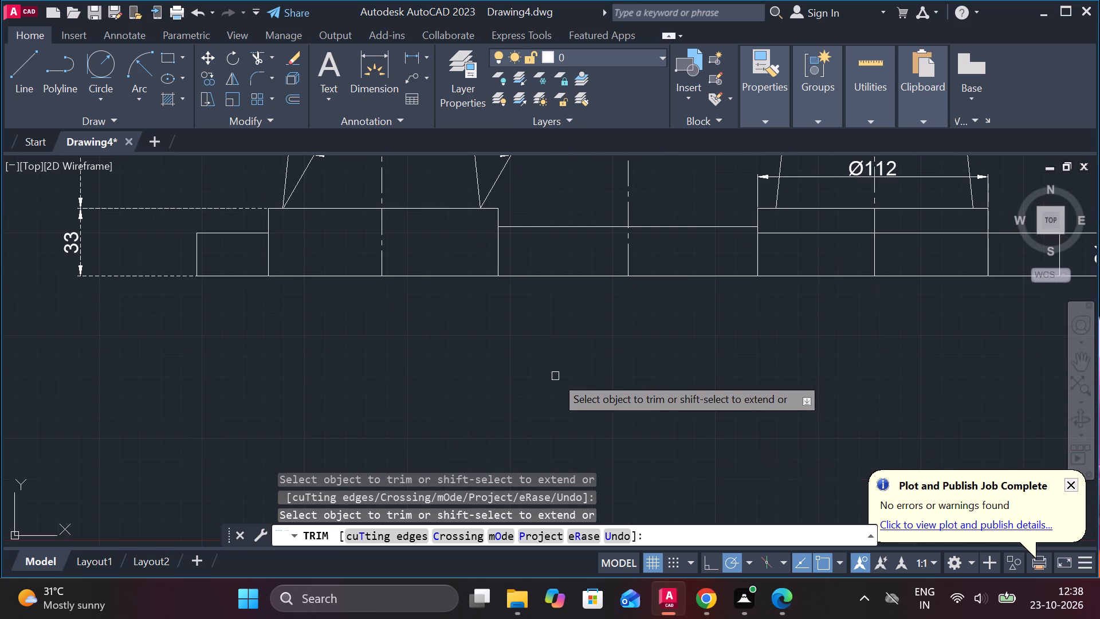
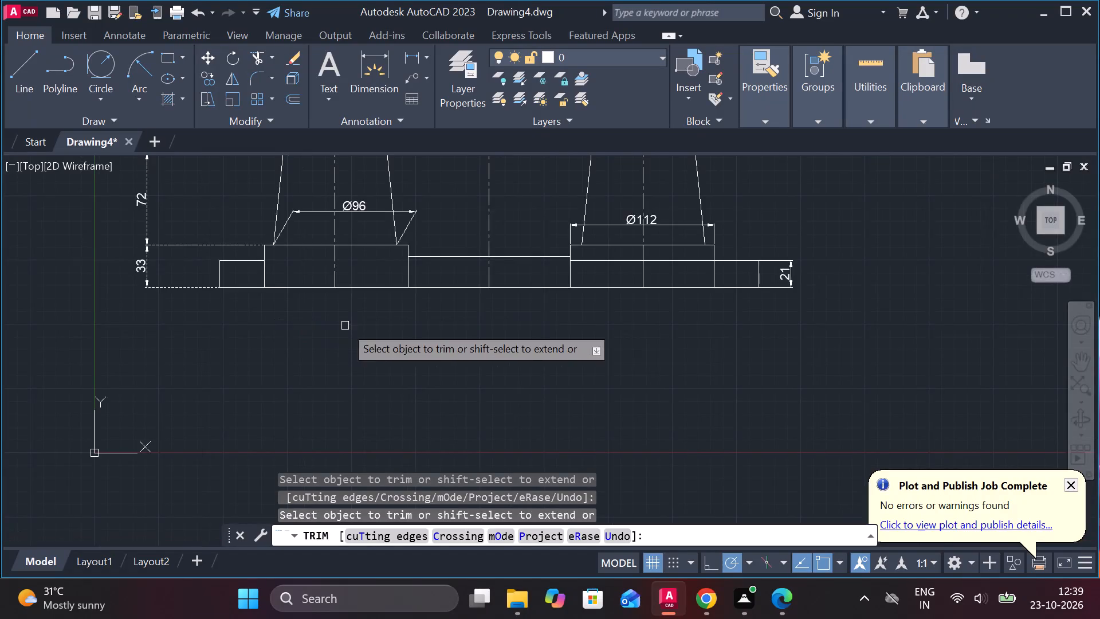
Undo the recent trims of the two close horizontal base lines between the columns and across the second column's base block.
middle_drag(423, 370, 521, 388)
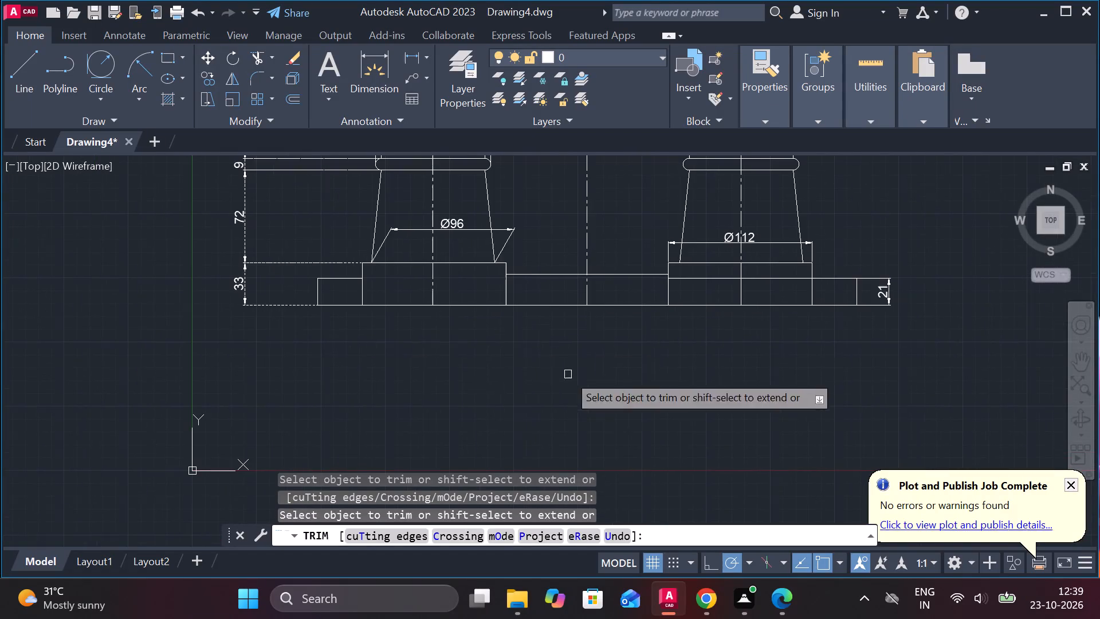
middle_drag(394, 337, 435, 387)
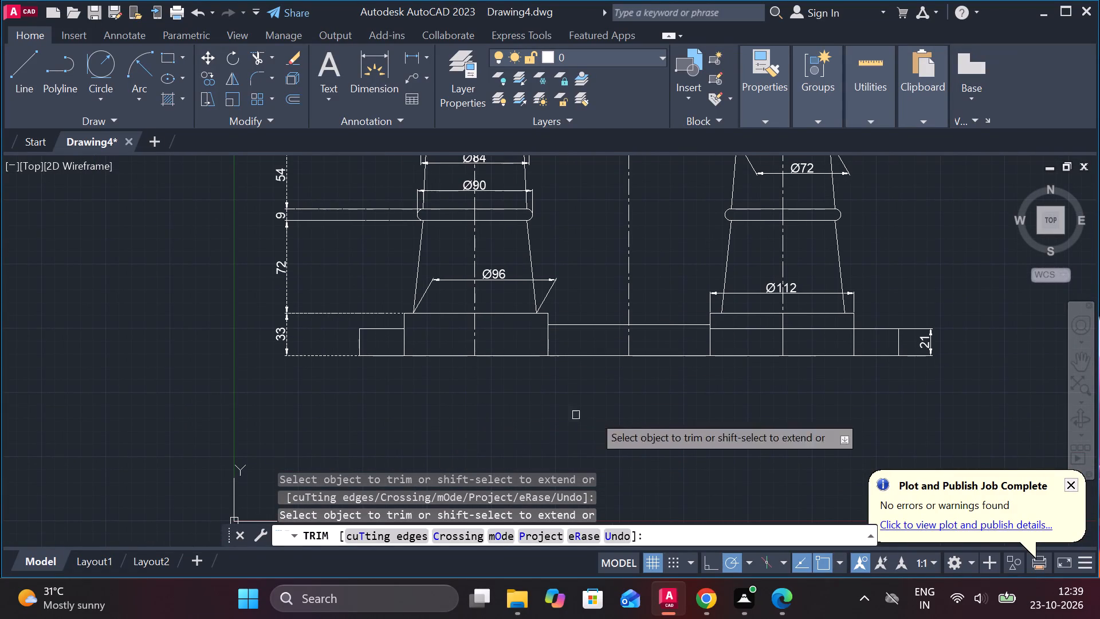
middle_drag(791, 399, 626, 395)
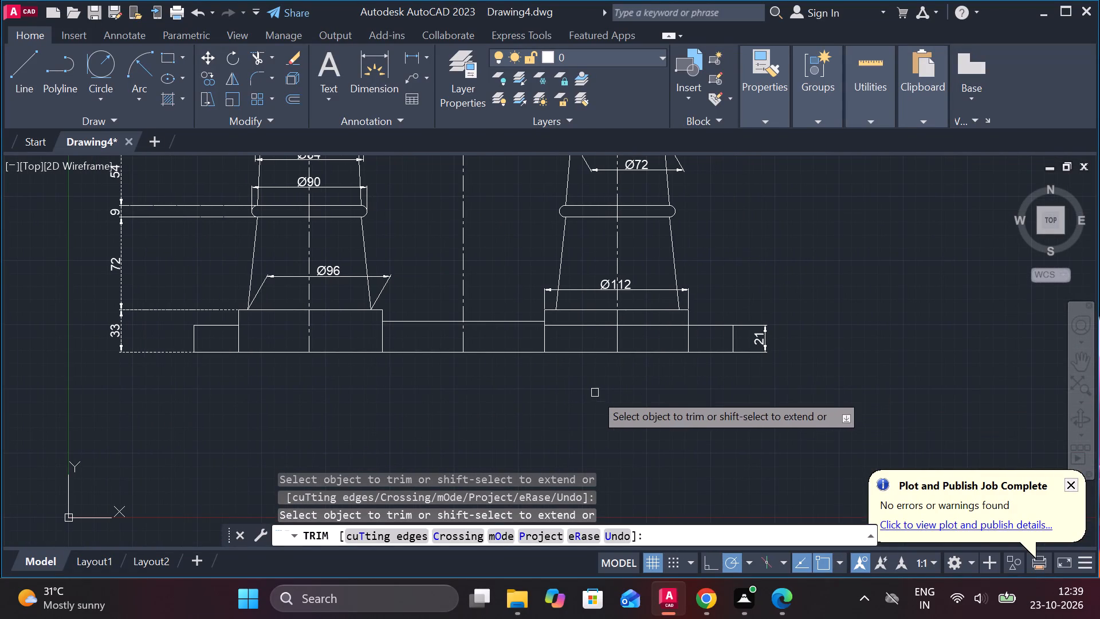
scroll(599, 383, up, 1)
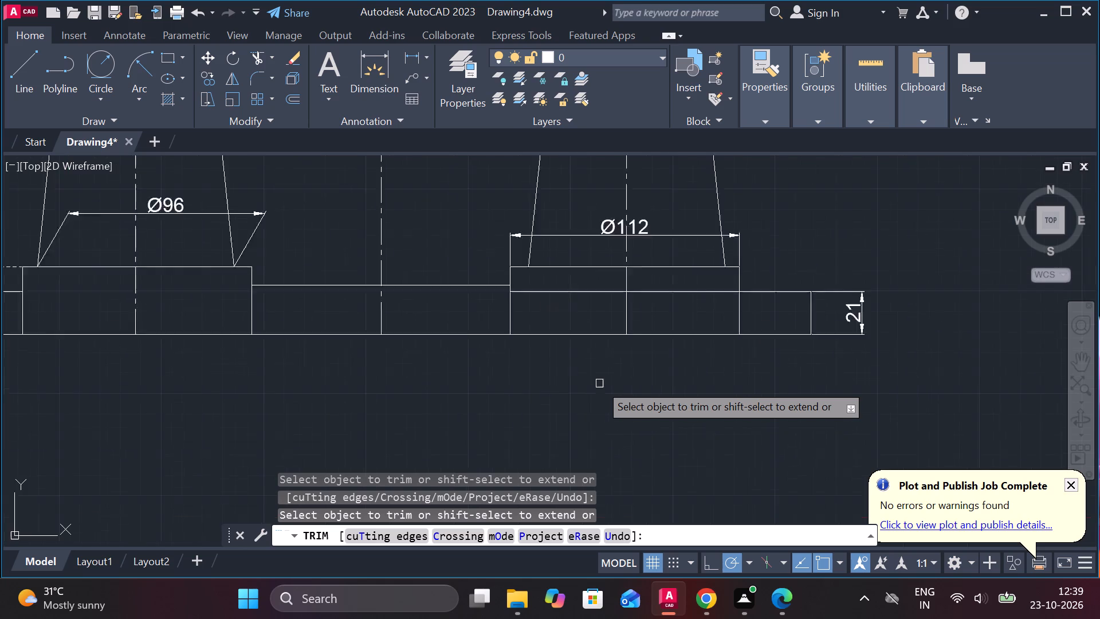
scroll(599, 383, up, 1)
scroll(599, 380, down, 1)
key(ctrl+z)
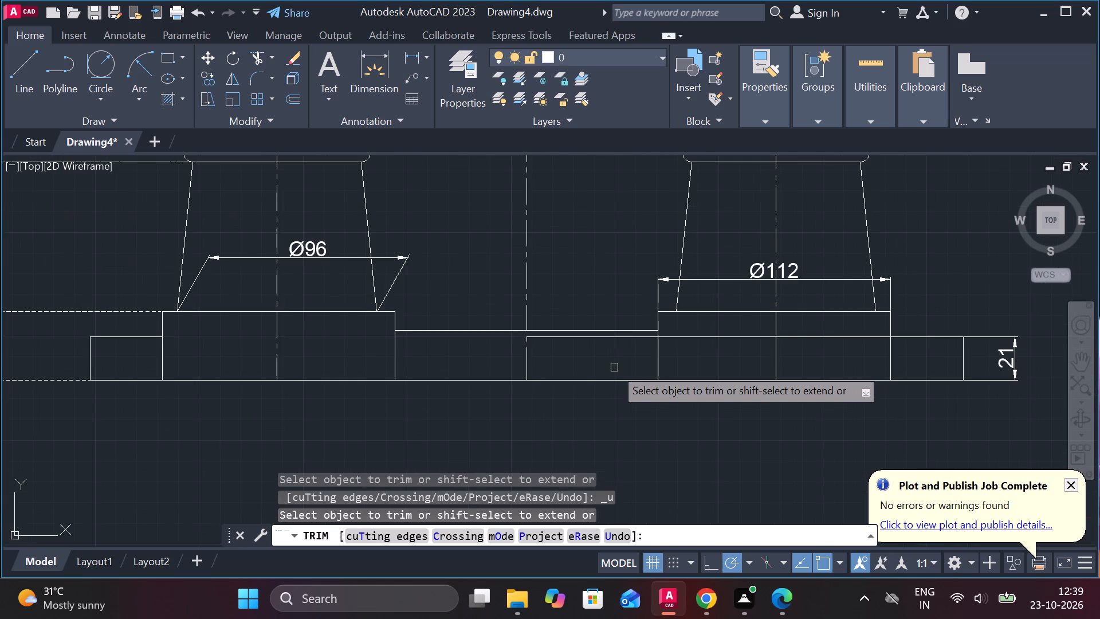
key(ctrl+z)
key(ctrl+z)
key(ctrl+z)
key(ctrl+z)
scroll(646, 367, down, 2)
scroll(648, 377, up, 1)
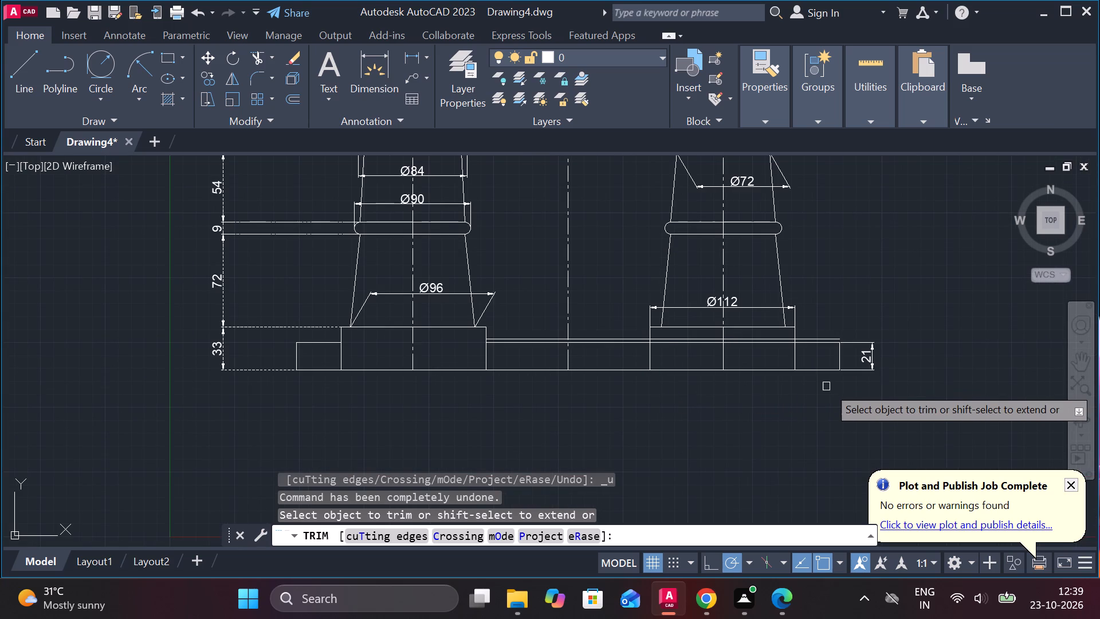
scroll(689, 379, down, 1)
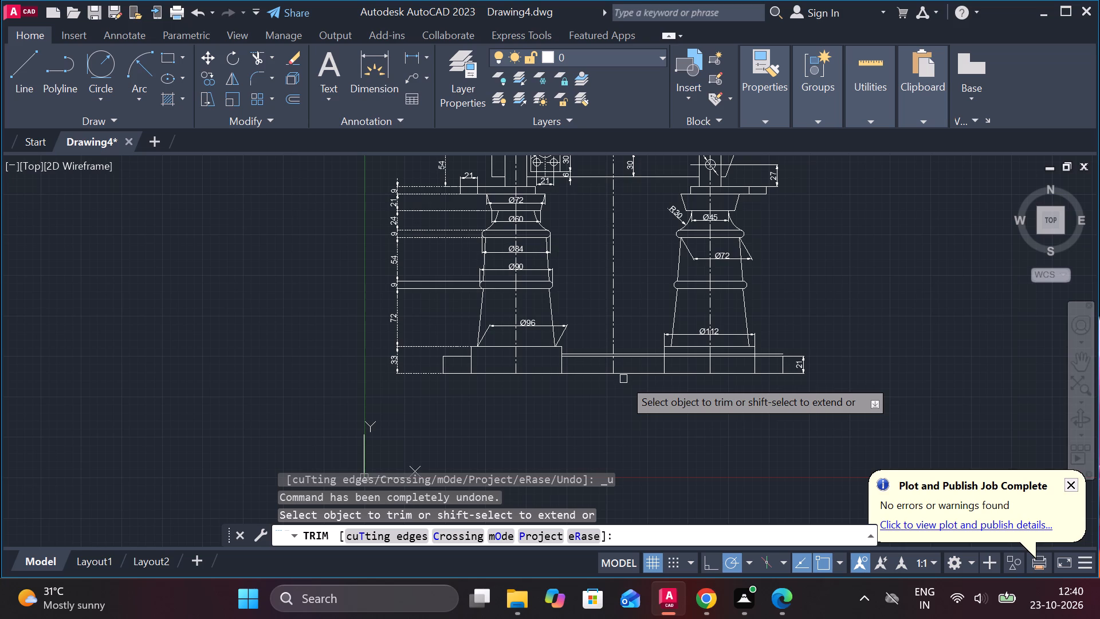
scroll(559, 391, up, 1)
scroll(559, 396, down, 3)
middle_drag(564, 409, 566, 387)
middle_click(568, 383)
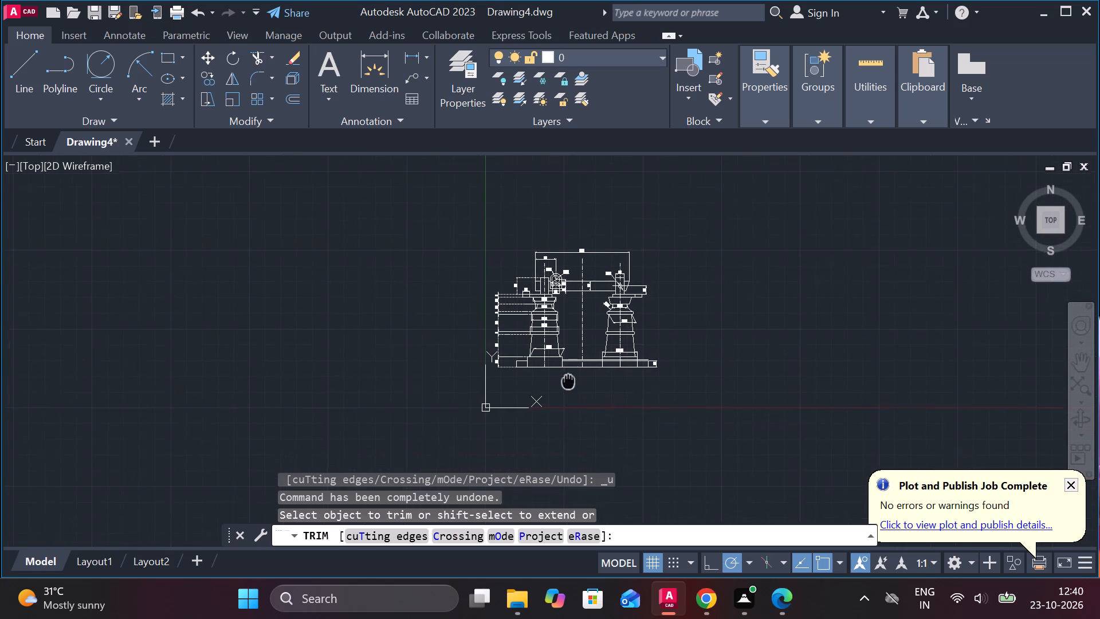
scroll(567, 383, up, 2)
scroll(525, 356, up, 3)
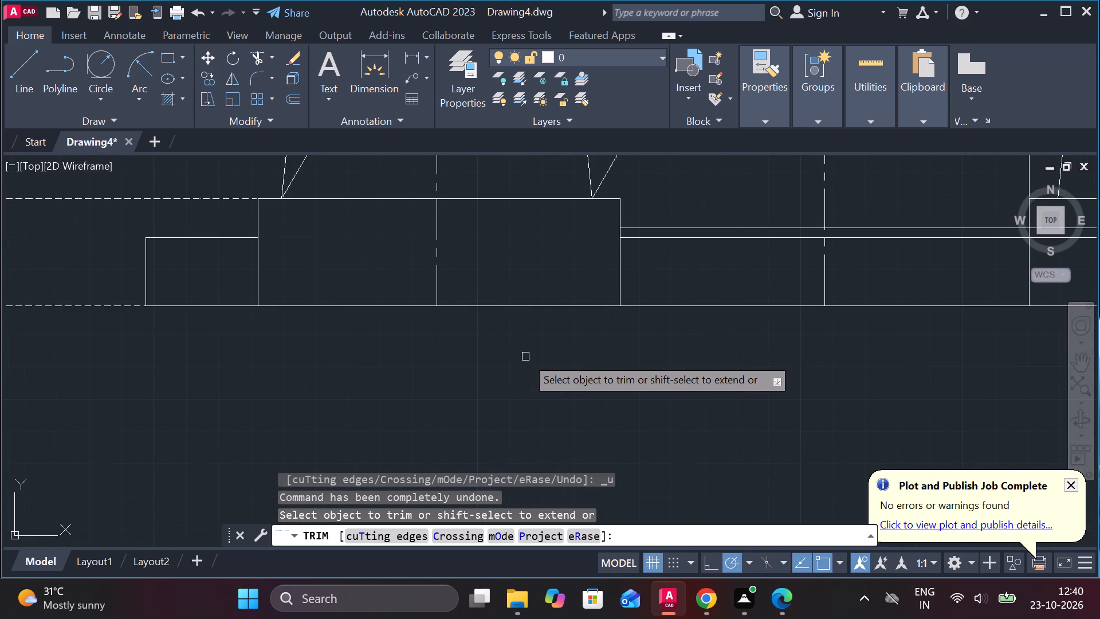
scroll(512, 347, up, 1)
middle_drag(560, 394, 591, 484)
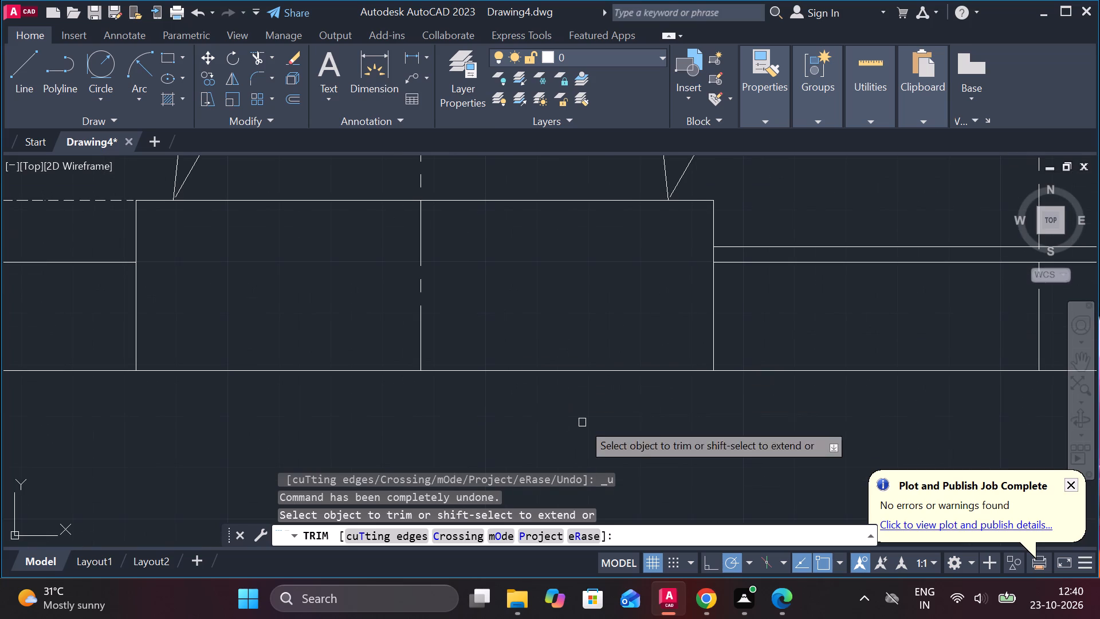
key(Escape)
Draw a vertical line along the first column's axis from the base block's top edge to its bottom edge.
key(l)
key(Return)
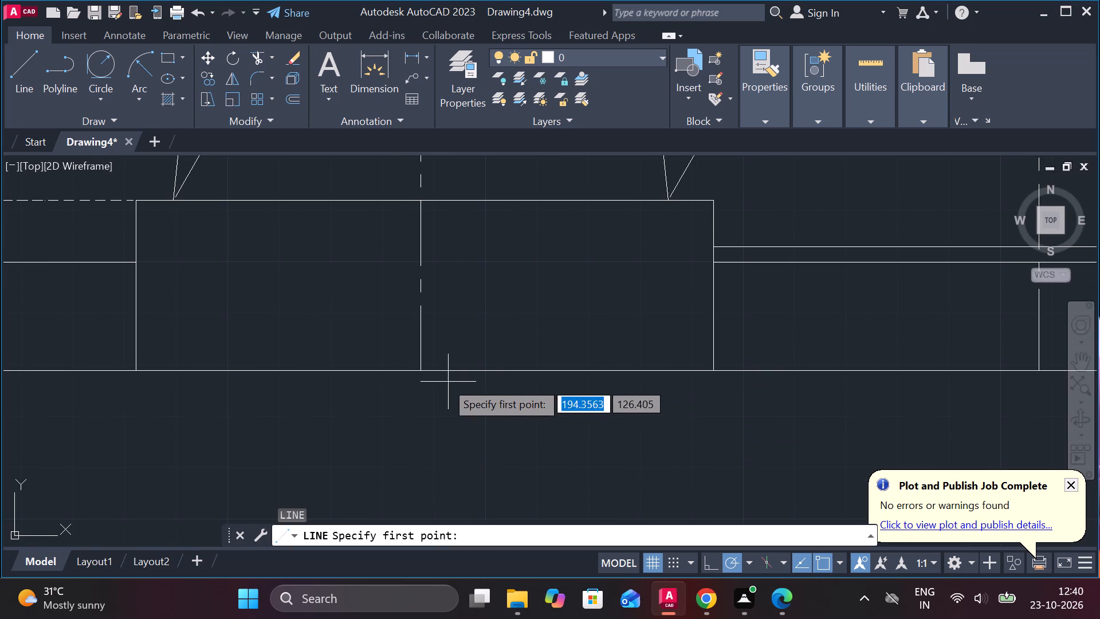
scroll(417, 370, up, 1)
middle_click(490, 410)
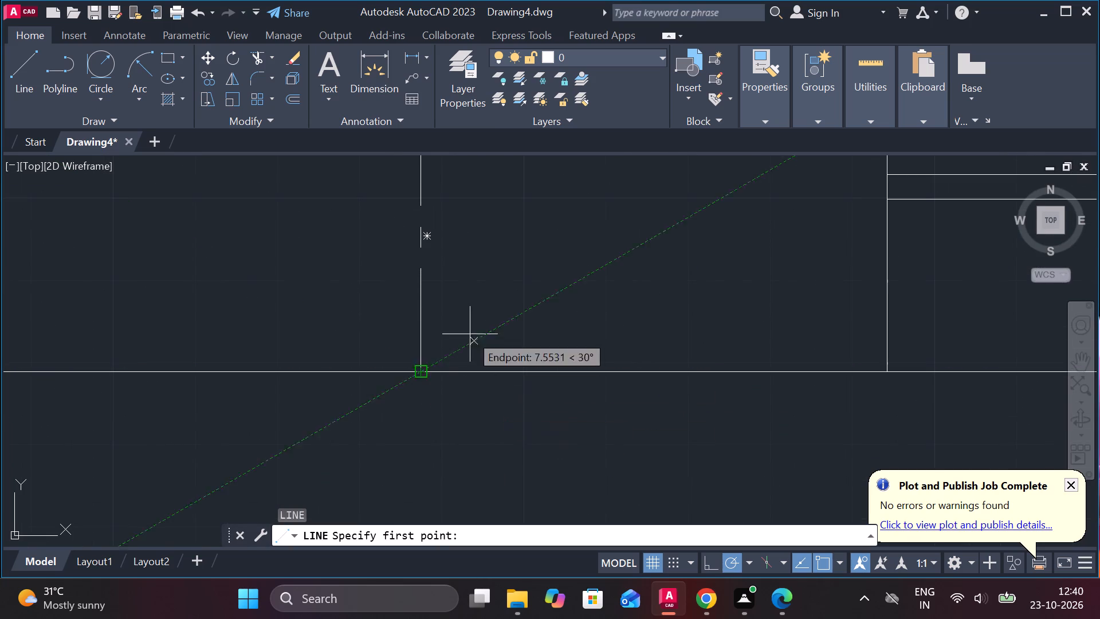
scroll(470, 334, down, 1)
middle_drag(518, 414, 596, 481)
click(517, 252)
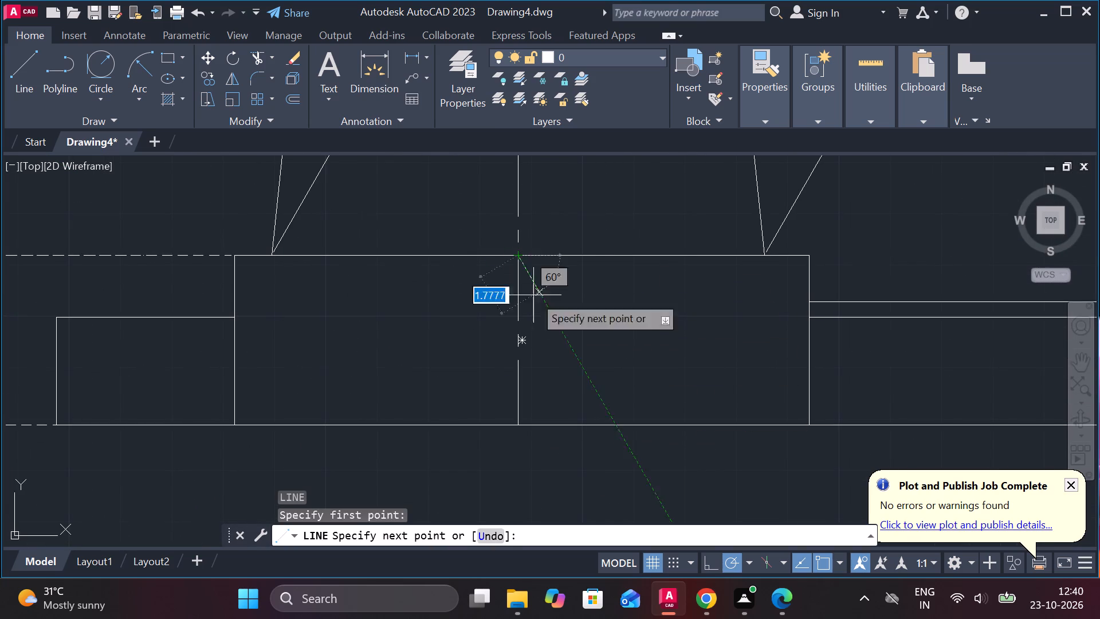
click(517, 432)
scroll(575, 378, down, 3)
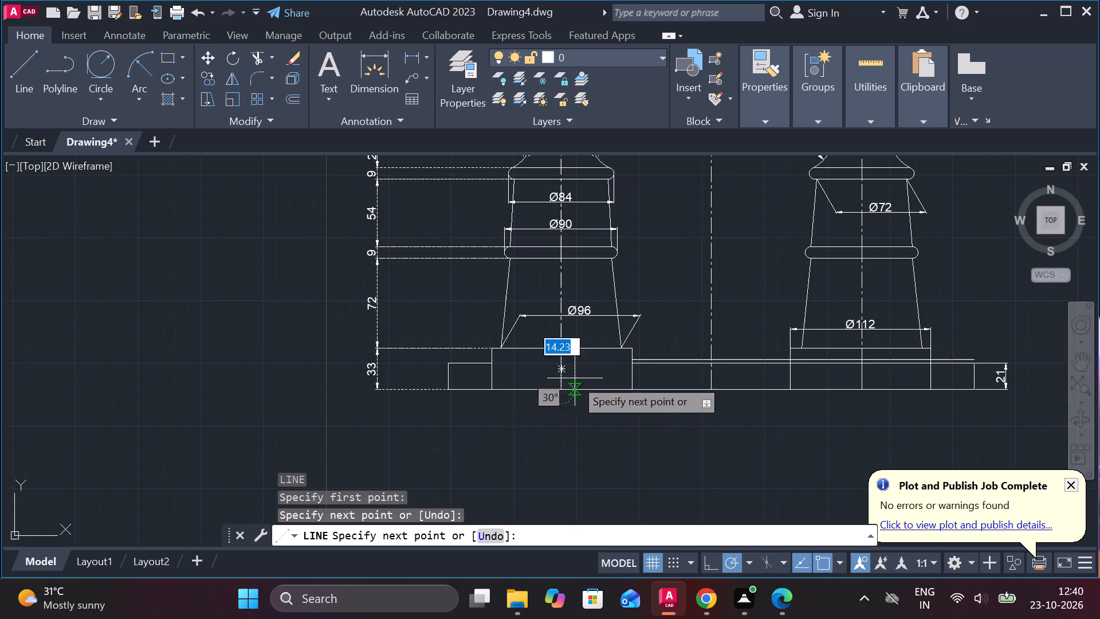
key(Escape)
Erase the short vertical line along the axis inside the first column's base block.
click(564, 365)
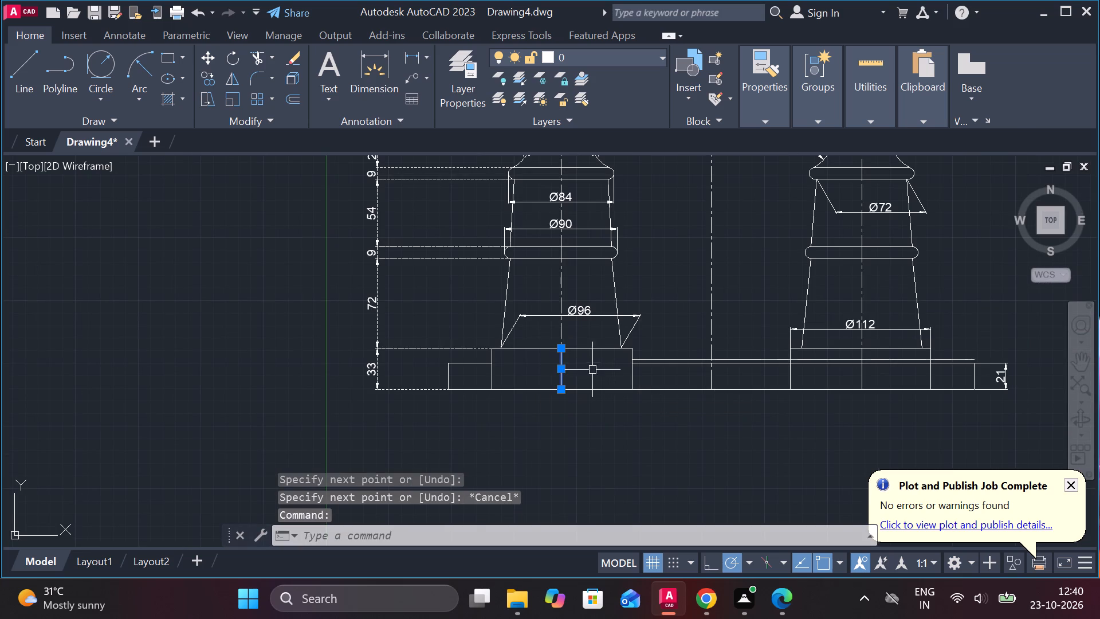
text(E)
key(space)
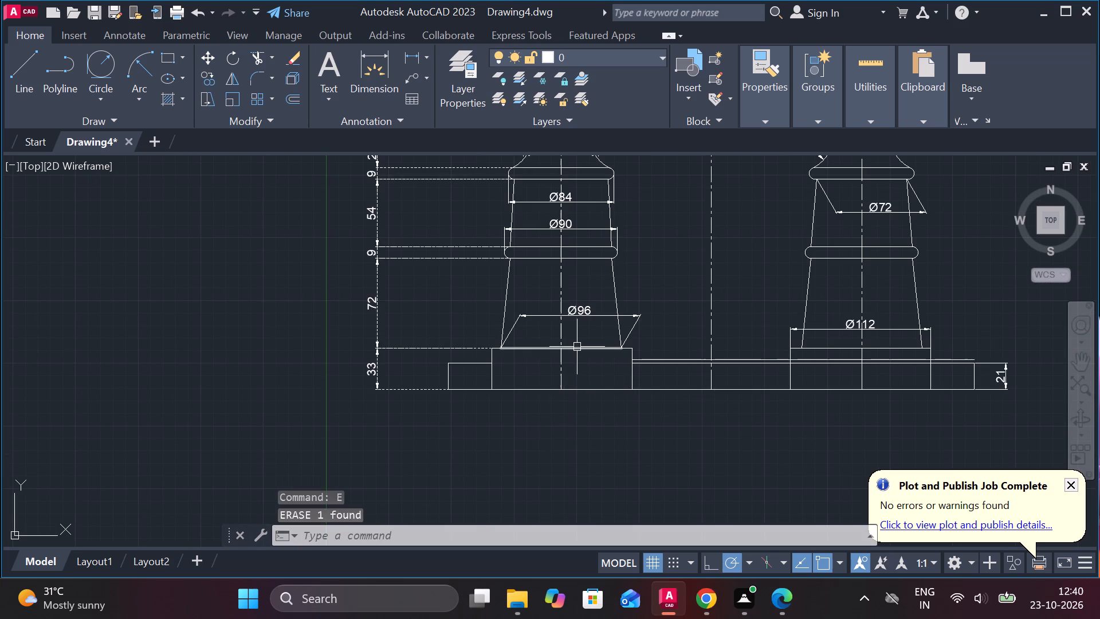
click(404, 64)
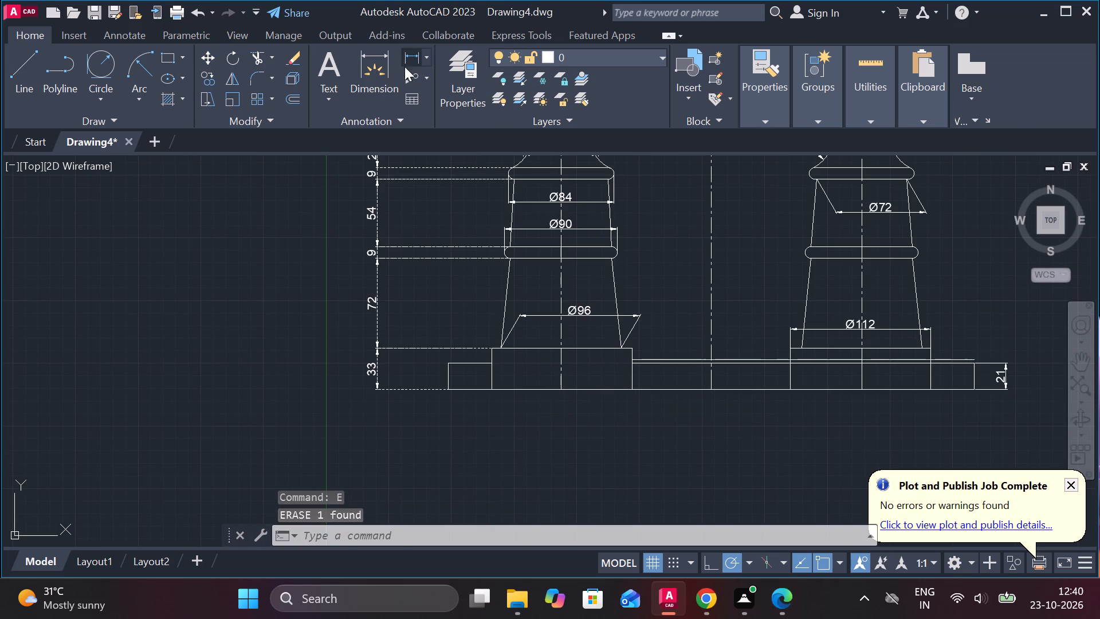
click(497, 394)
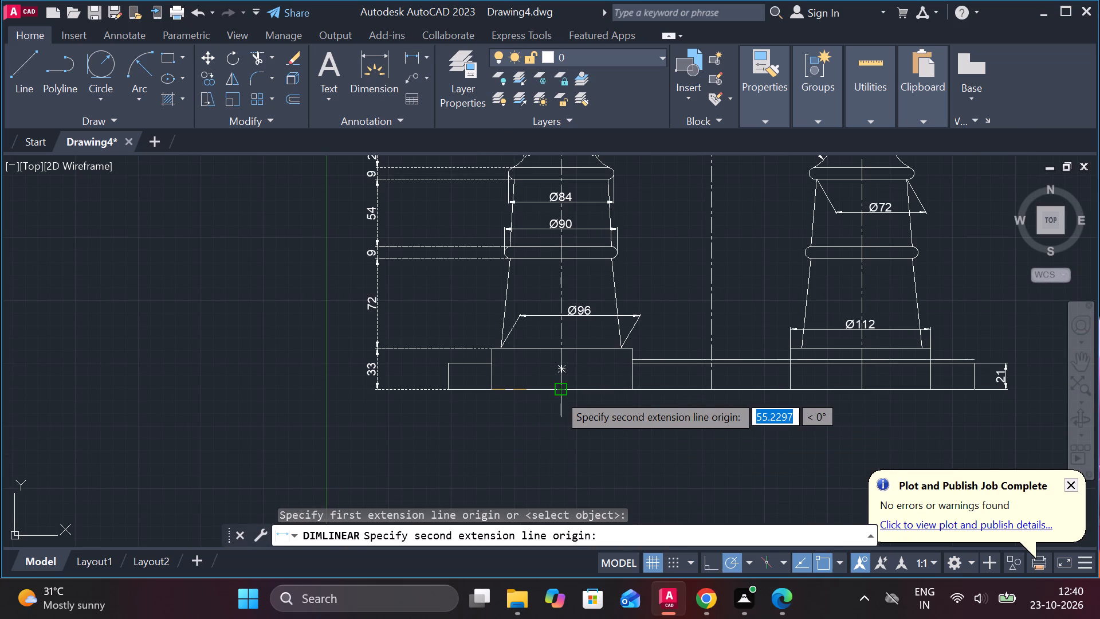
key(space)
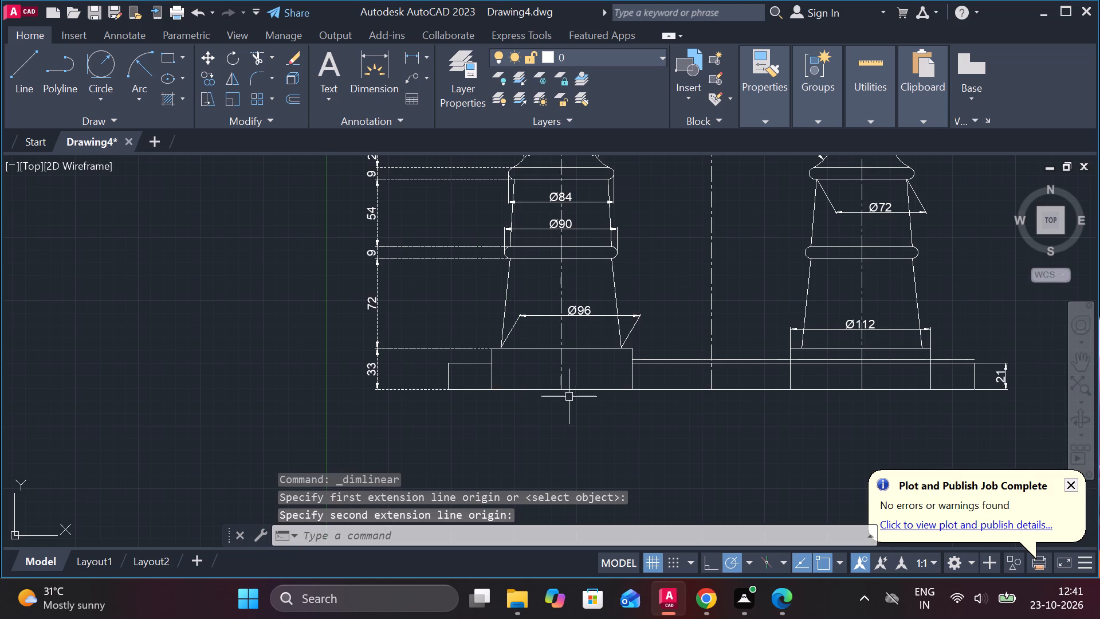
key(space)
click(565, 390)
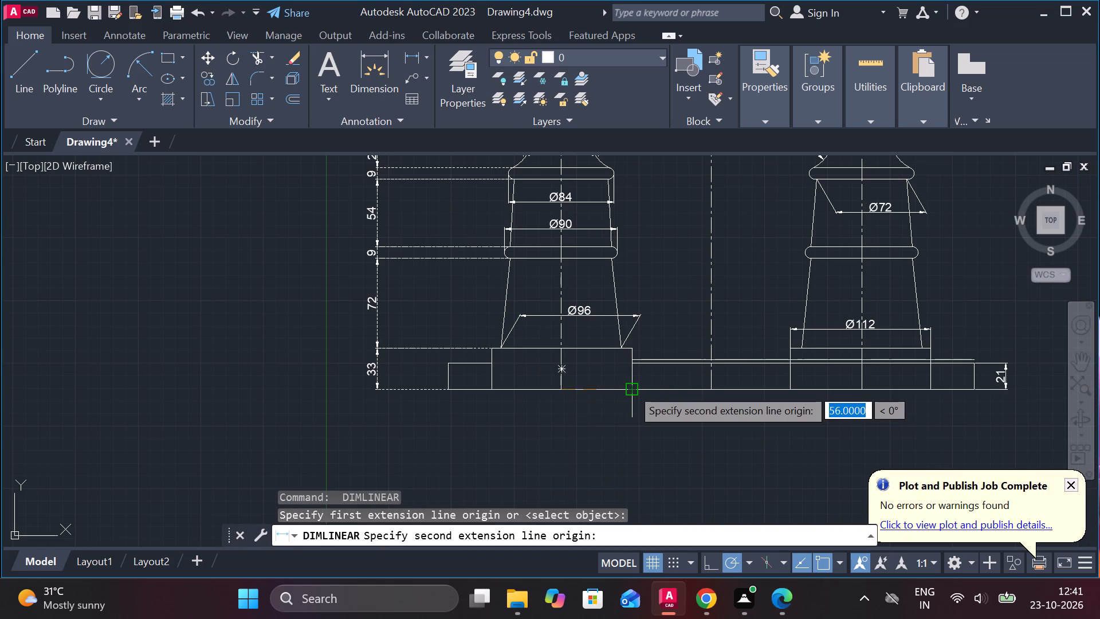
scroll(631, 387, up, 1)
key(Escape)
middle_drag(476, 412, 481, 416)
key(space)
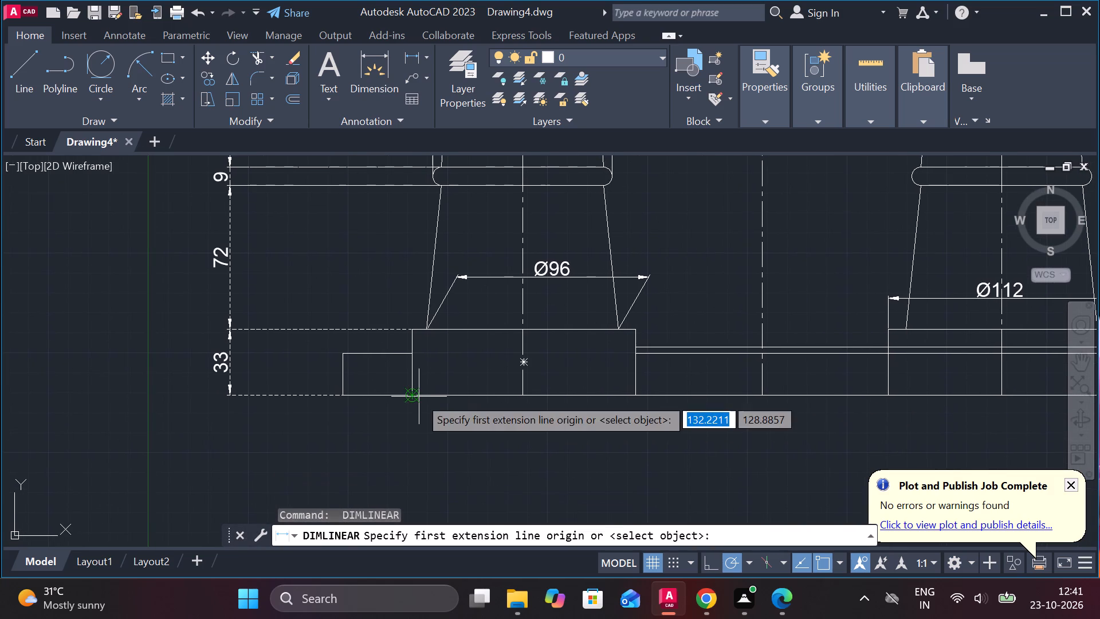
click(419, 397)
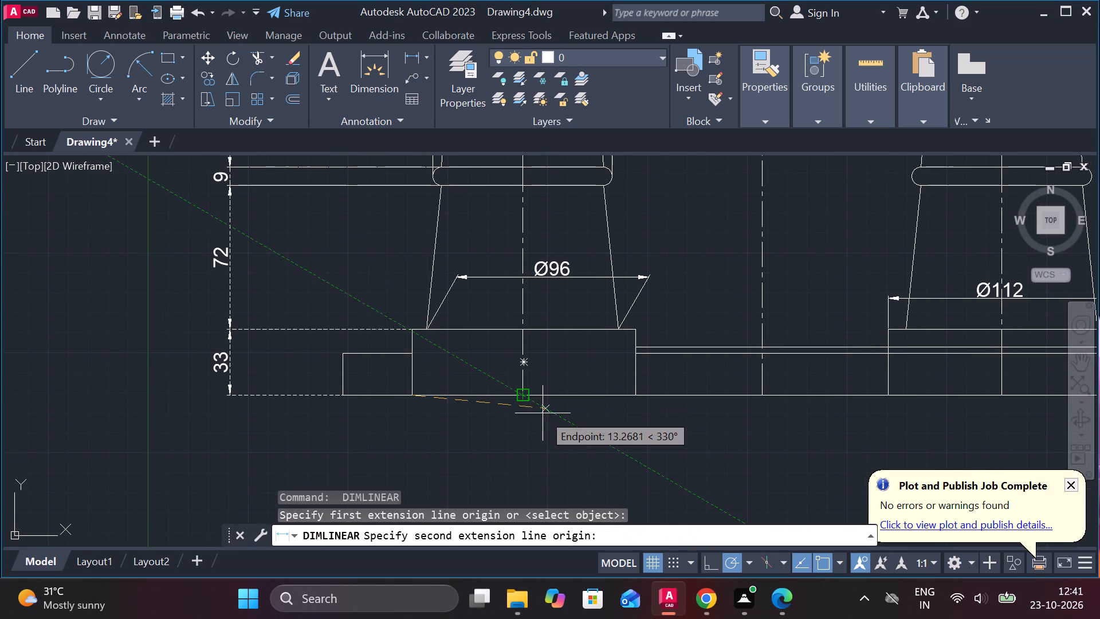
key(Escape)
Erase the first column's vertical centre line running from the neck down to the base block's bottom edge.
click(521, 317)
scroll(543, 367, down, 2)
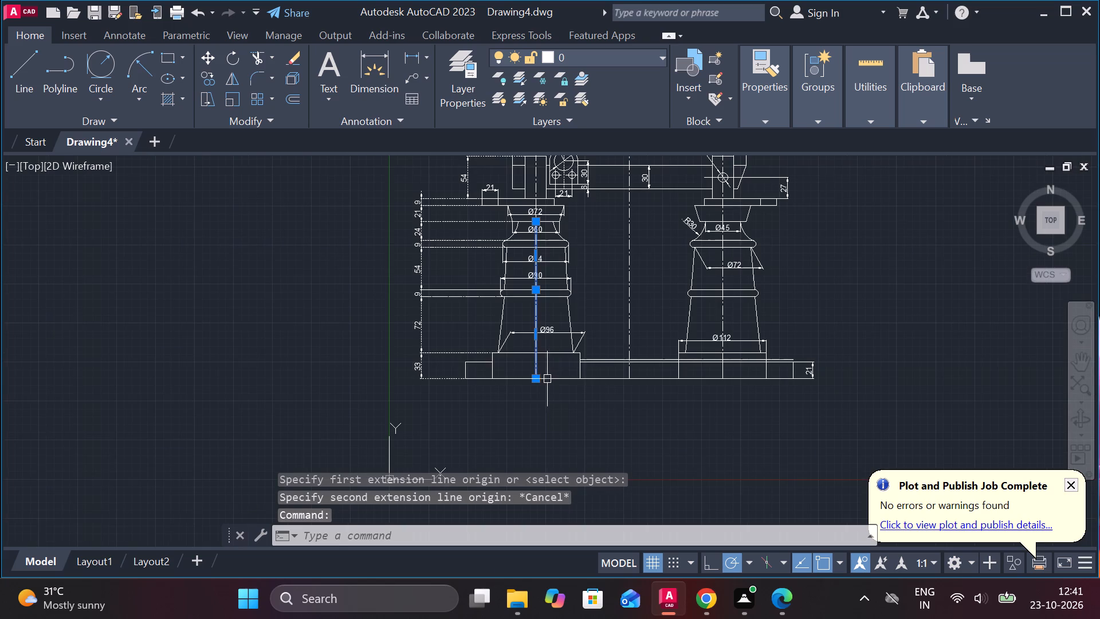
text(E)
key(space)
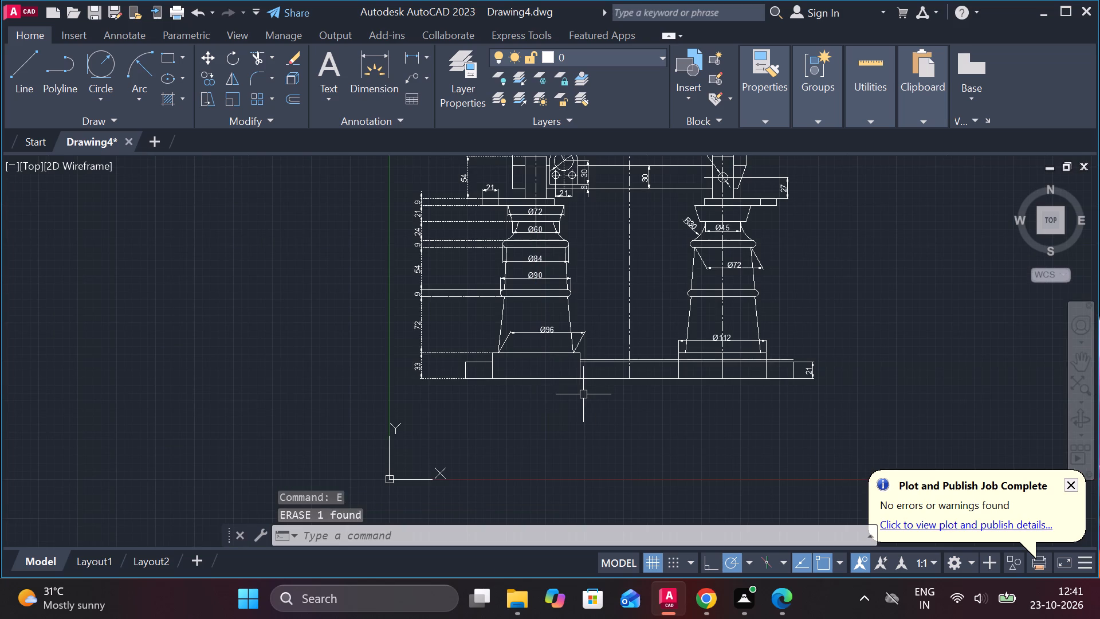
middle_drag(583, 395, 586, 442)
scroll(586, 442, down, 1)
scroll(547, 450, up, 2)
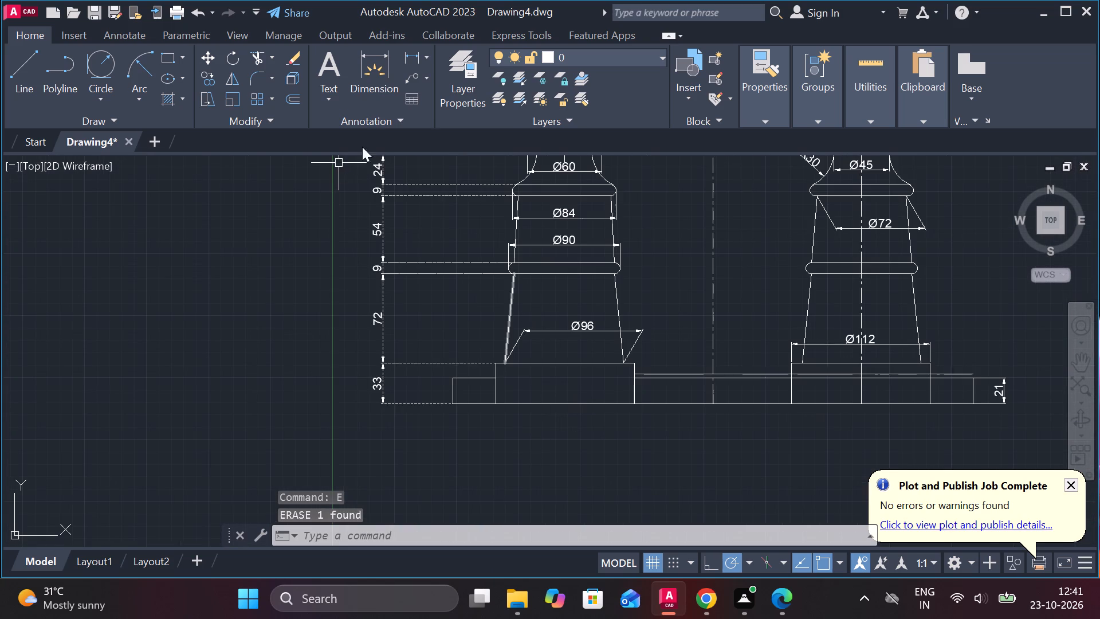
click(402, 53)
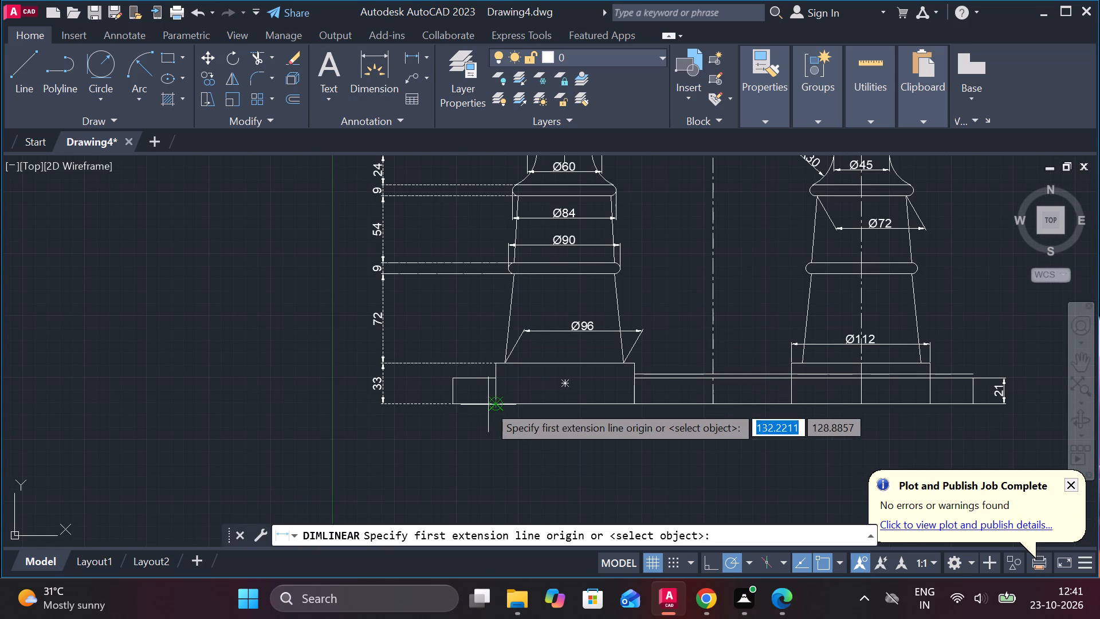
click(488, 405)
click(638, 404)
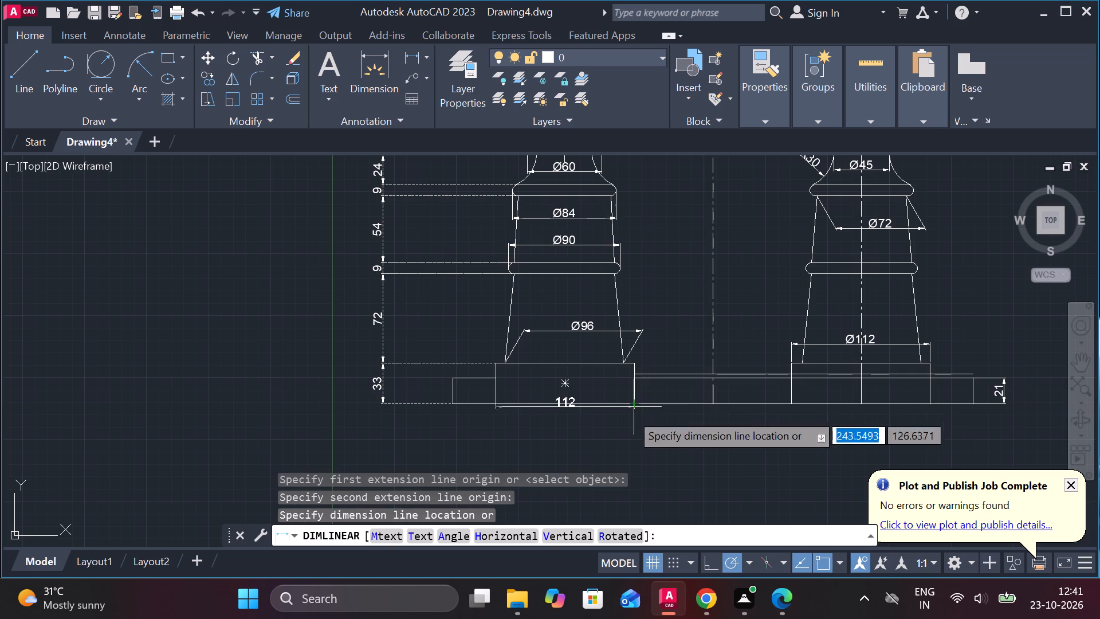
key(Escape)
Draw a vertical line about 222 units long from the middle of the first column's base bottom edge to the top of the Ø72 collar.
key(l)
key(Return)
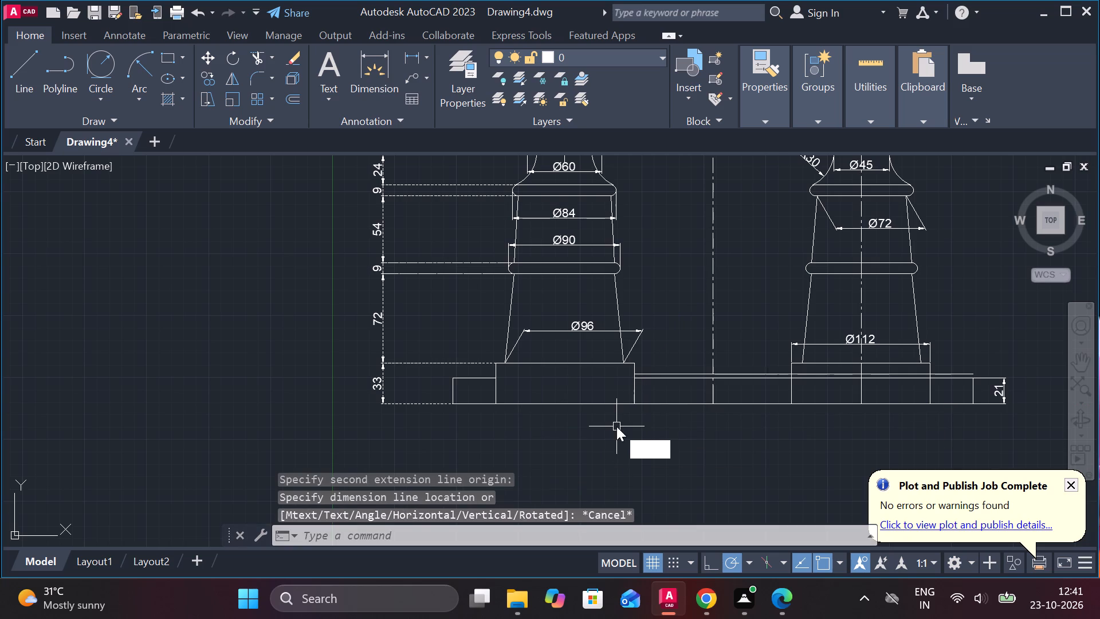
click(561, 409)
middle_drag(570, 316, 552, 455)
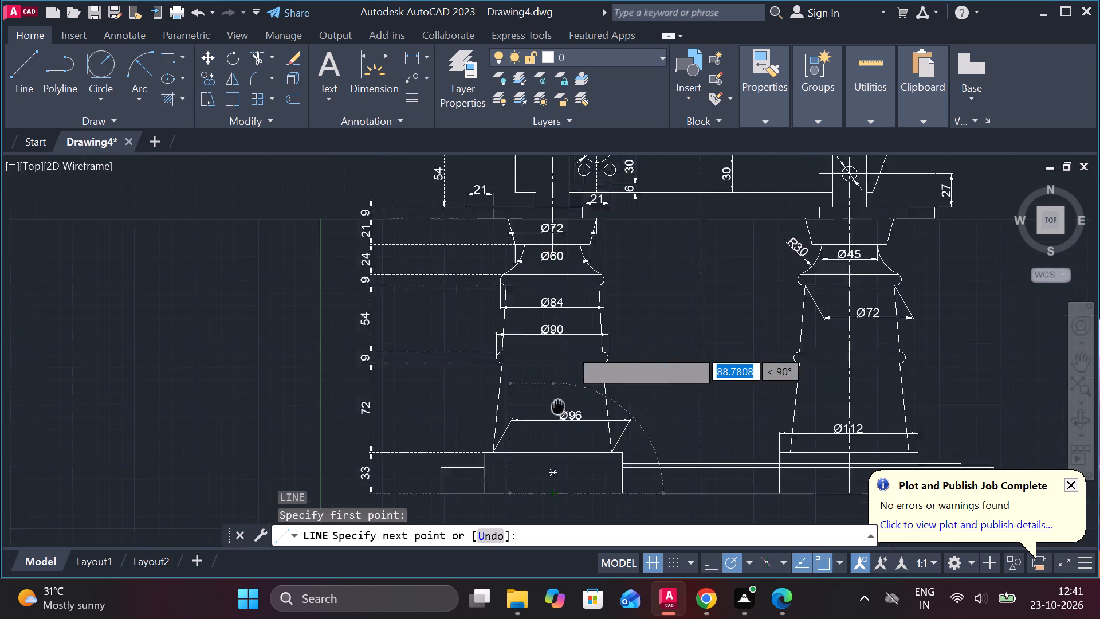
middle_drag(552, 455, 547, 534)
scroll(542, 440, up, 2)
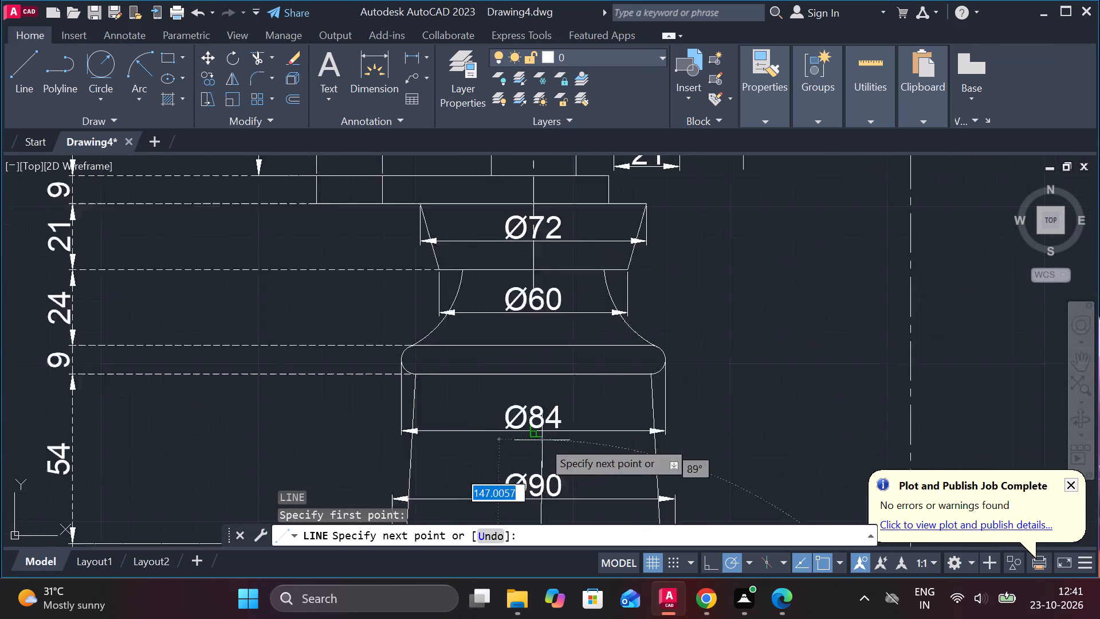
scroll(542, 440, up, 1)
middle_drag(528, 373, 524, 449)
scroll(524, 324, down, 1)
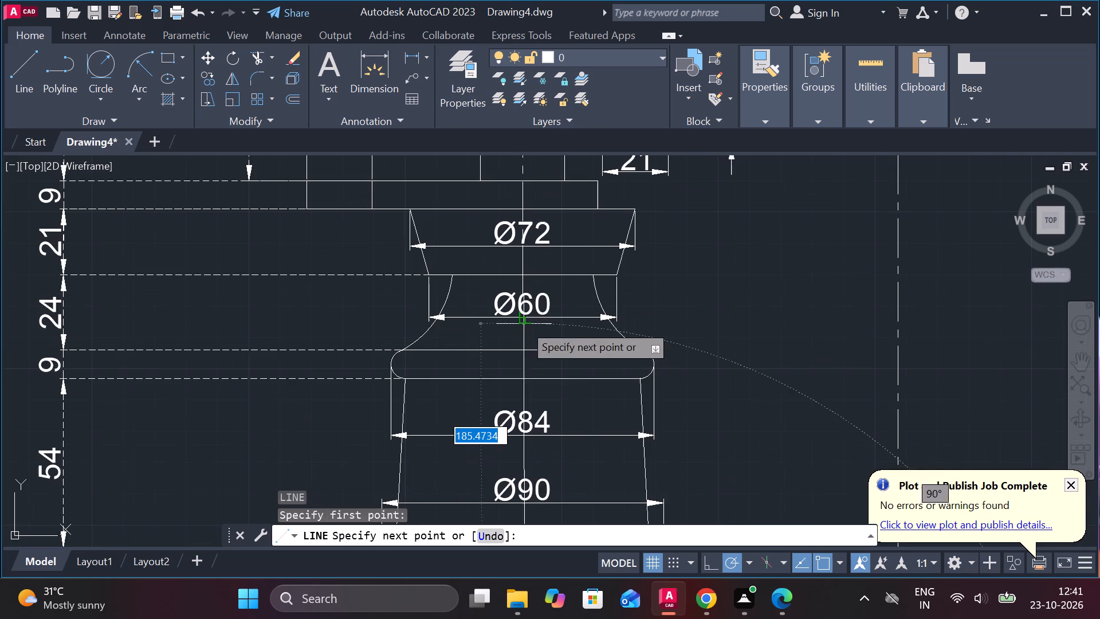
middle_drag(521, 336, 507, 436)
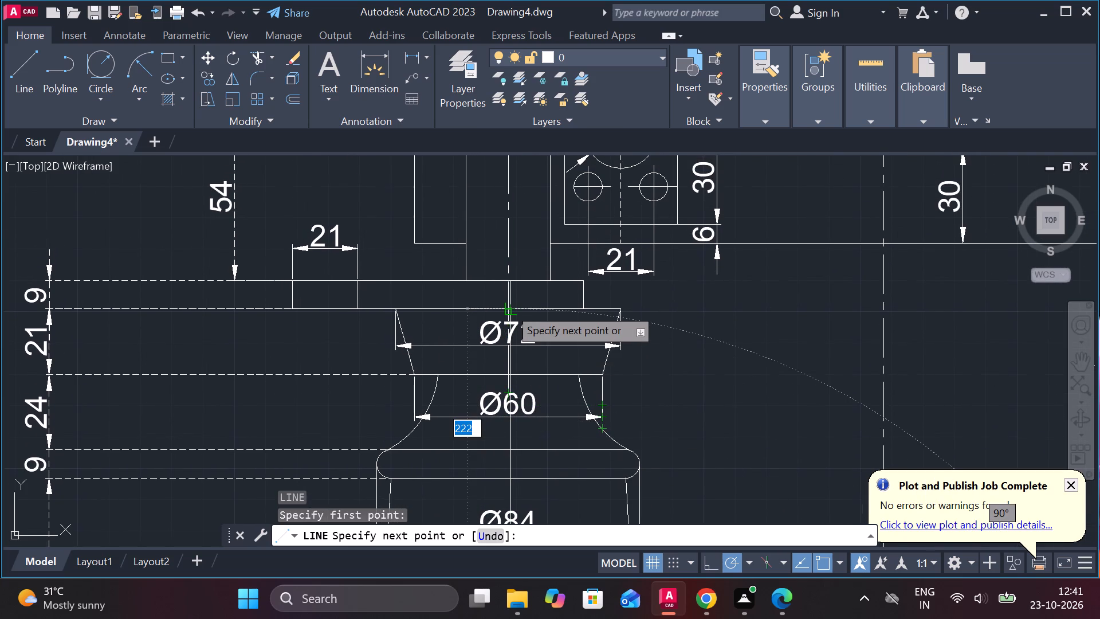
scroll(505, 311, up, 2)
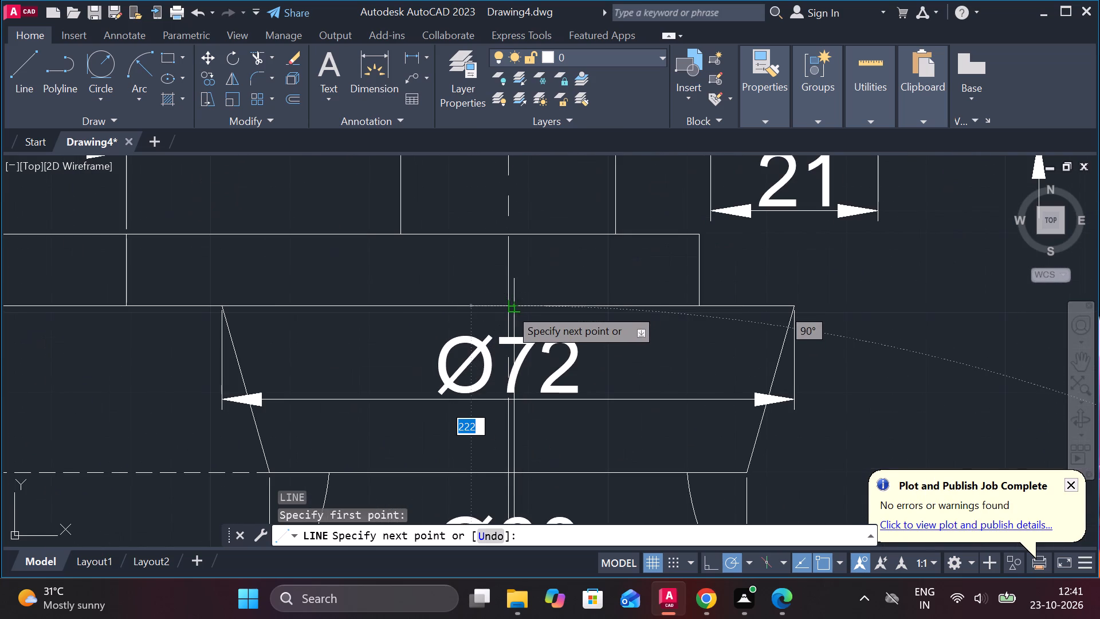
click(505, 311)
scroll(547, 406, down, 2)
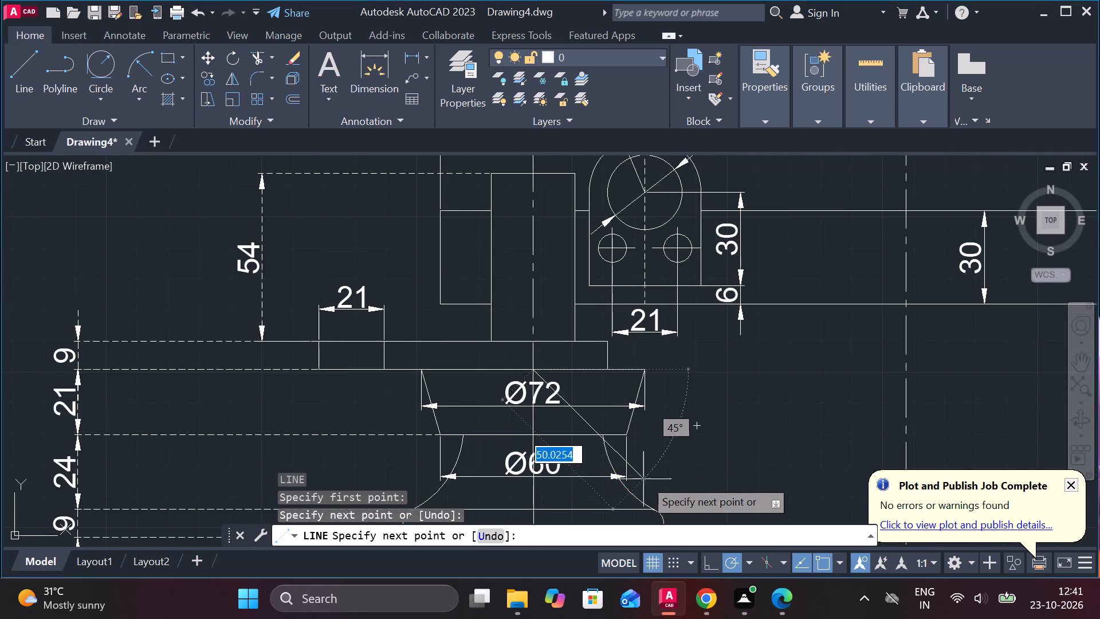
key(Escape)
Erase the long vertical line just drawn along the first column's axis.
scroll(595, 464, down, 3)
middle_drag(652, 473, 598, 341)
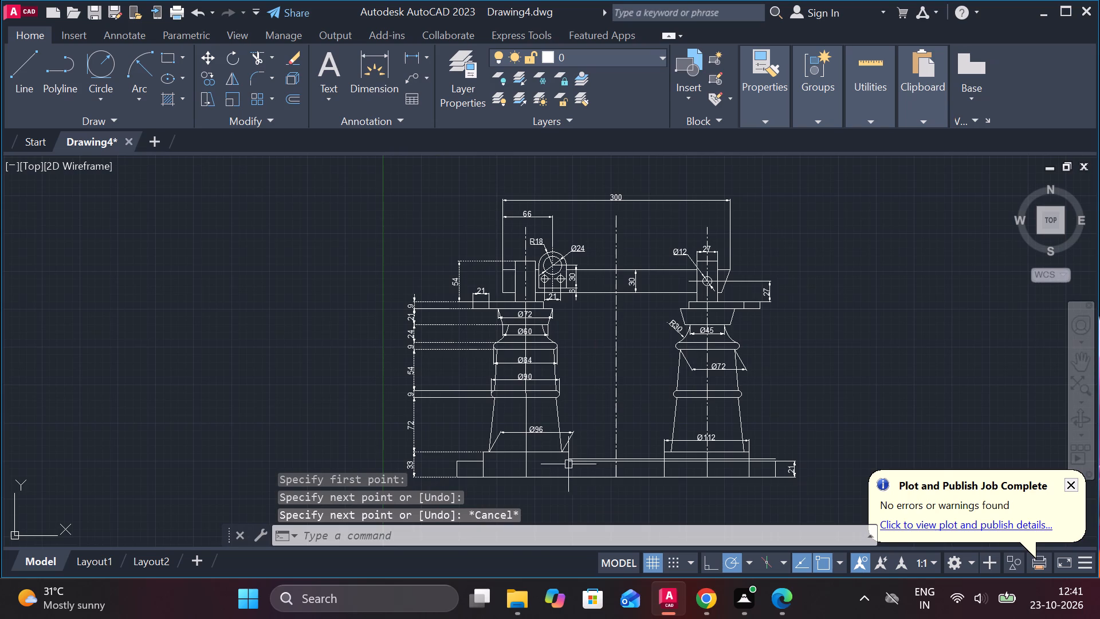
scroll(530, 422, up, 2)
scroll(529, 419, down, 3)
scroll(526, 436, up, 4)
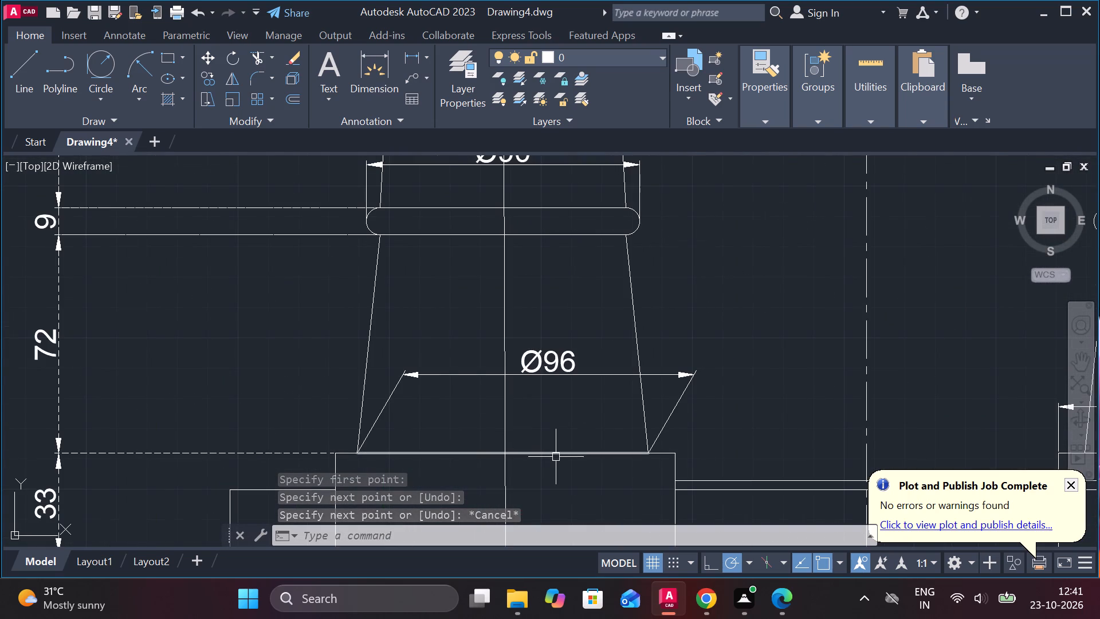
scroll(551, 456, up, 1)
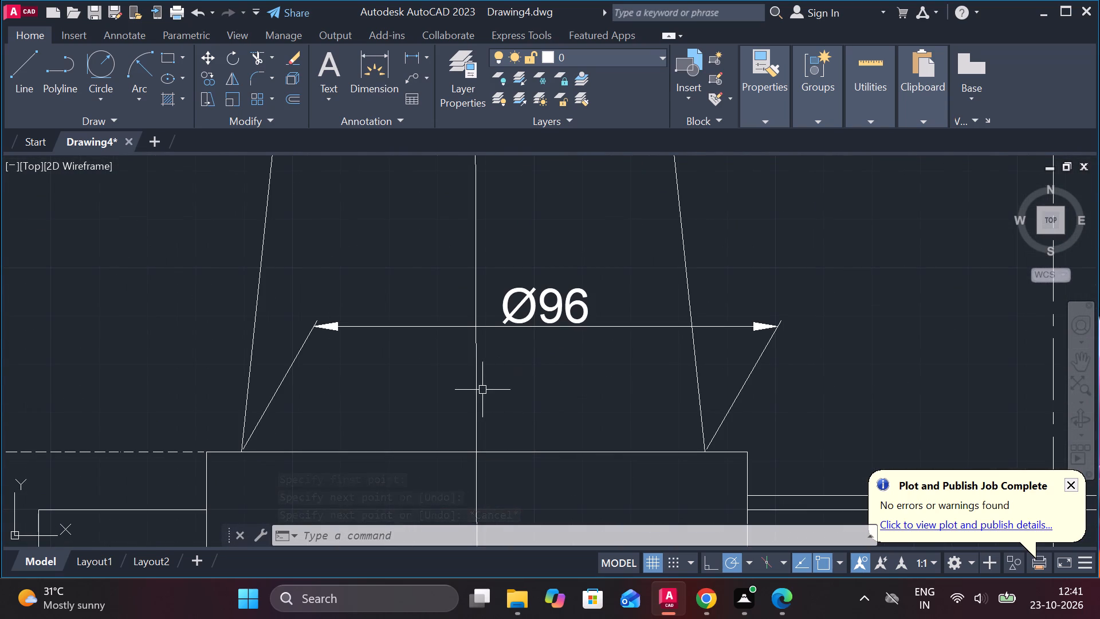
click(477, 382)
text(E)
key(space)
Measure the horizontal distances from the second column's centre line to both bottom corners of its base block.
scroll(592, 436, down, 3)
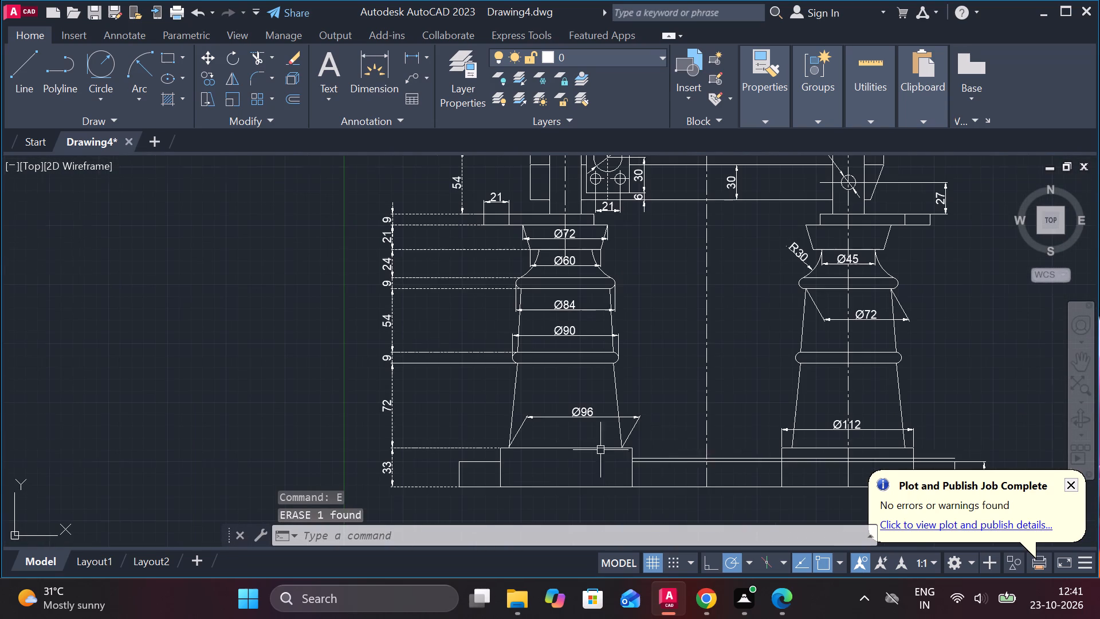
middle_click(665, 421)
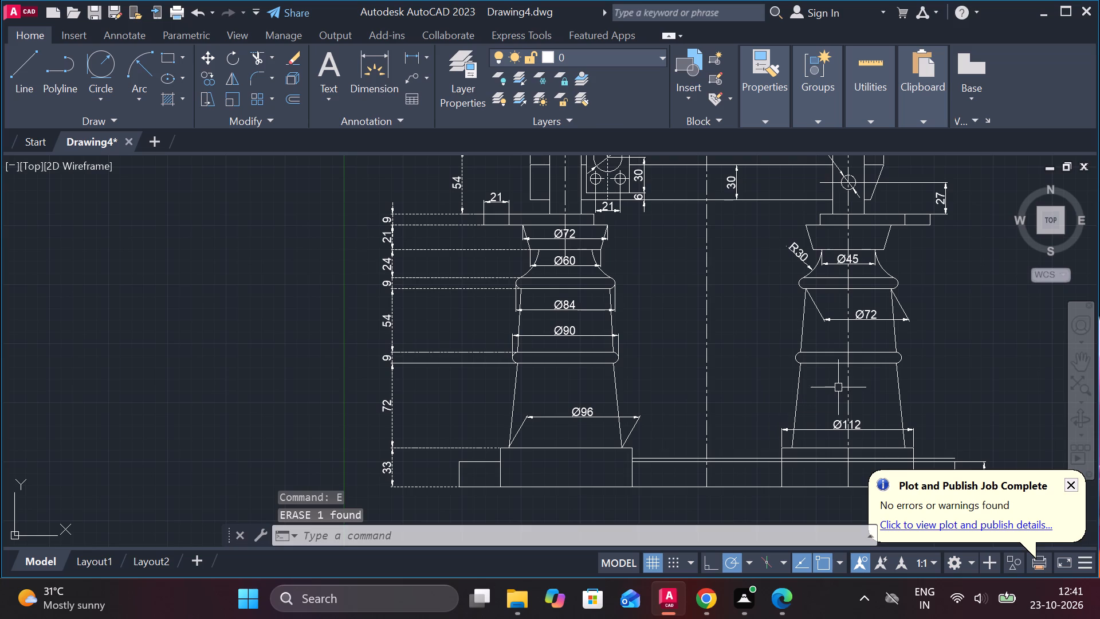
click(847, 381)
middle_drag(805, 398, 705, 387)
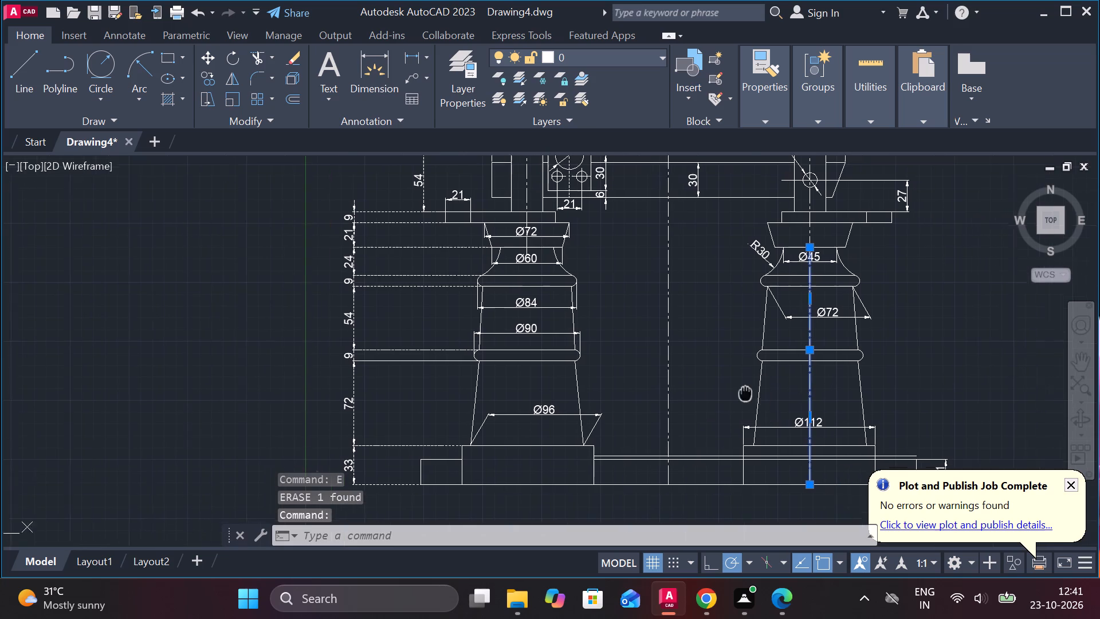
middle_drag(705, 387, 623, 372)
click(410, 56)
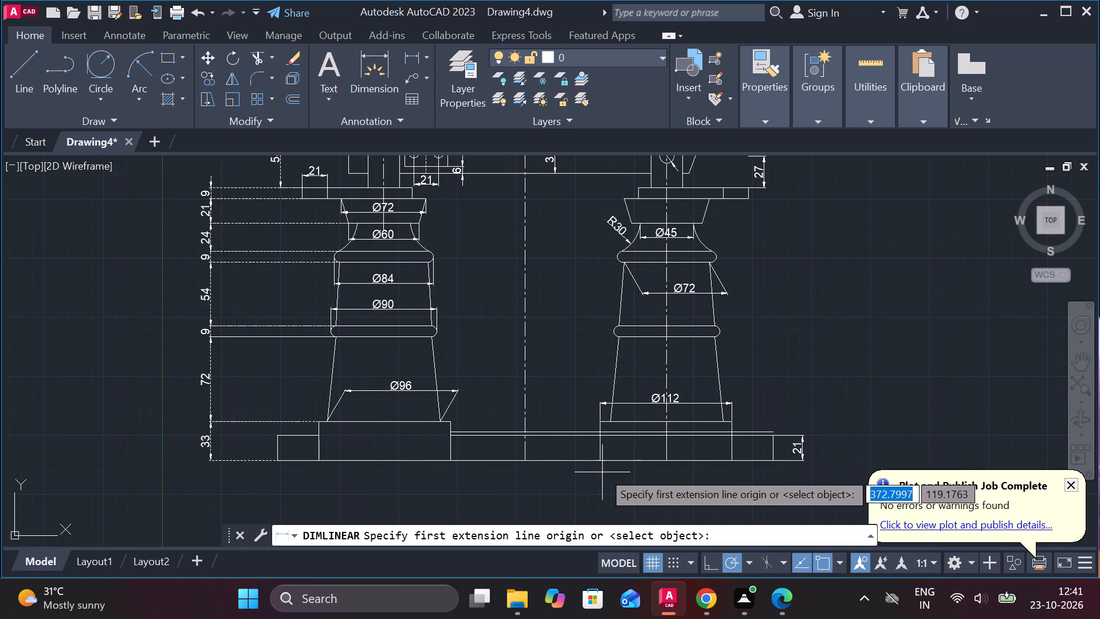
click(602, 471)
scroll(669, 465, up, 2)
click(656, 452)
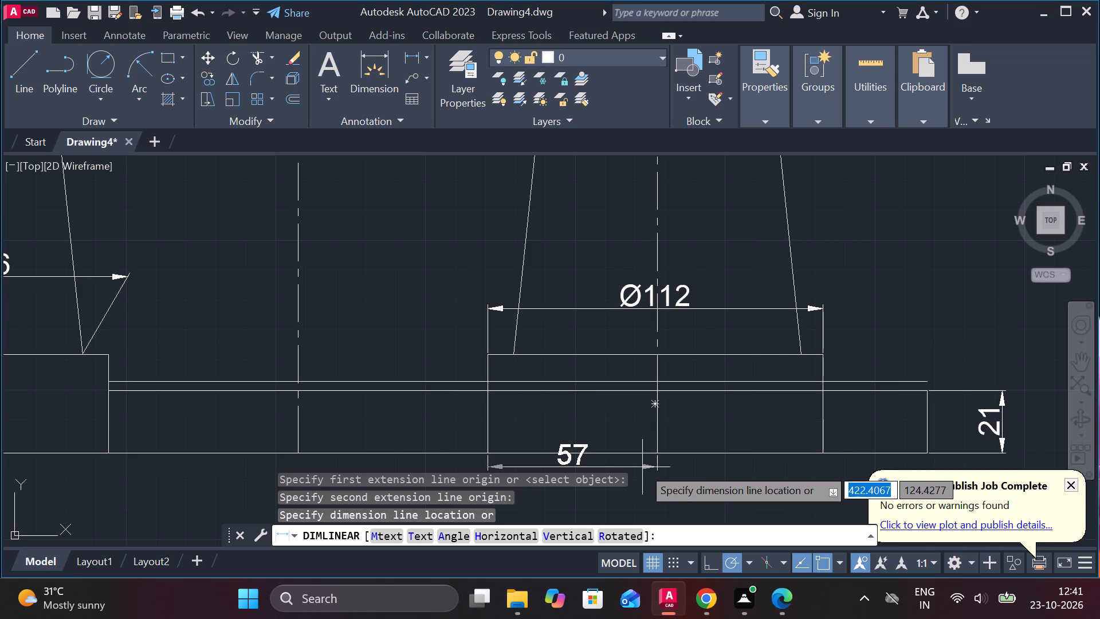
scroll(642, 467, down, 1)
key(Escape)
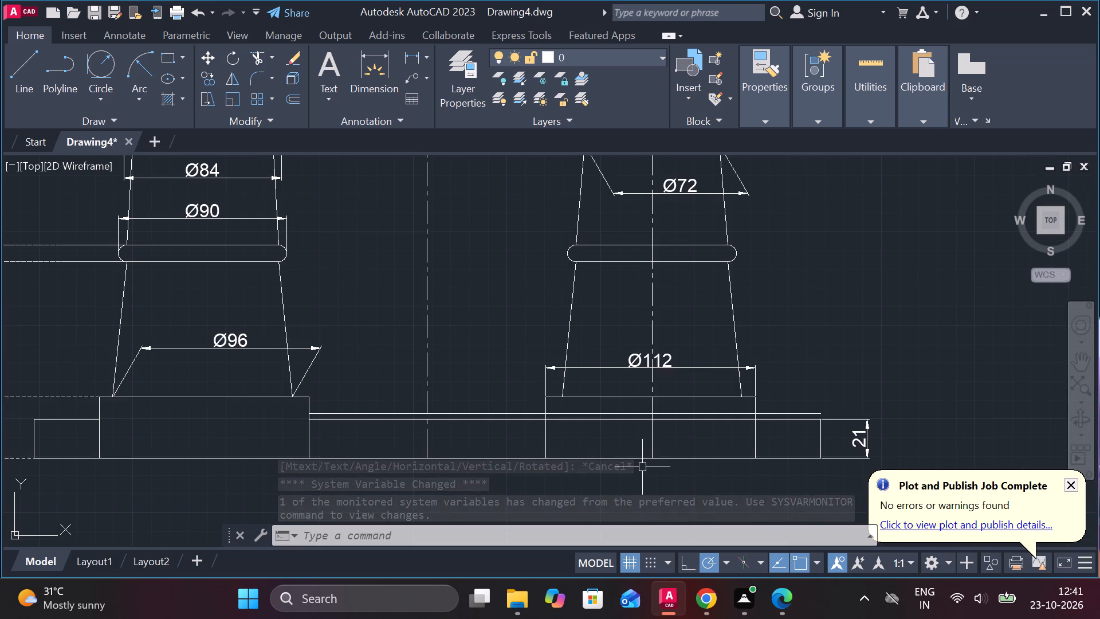
key(space)
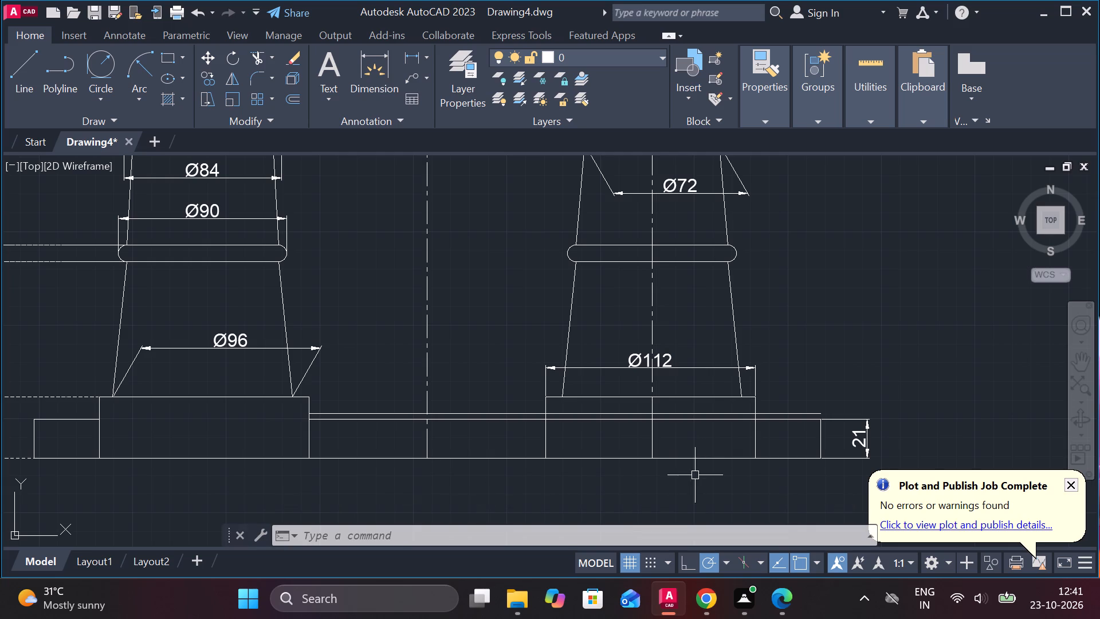
click(657, 456)
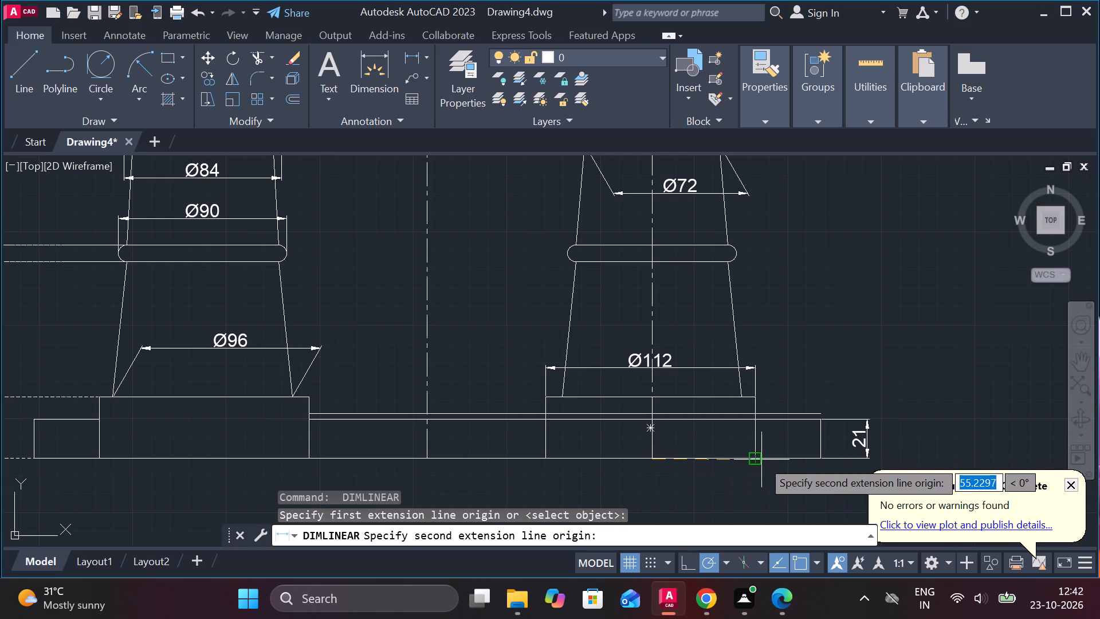
click(757, 460)
key(Escape)
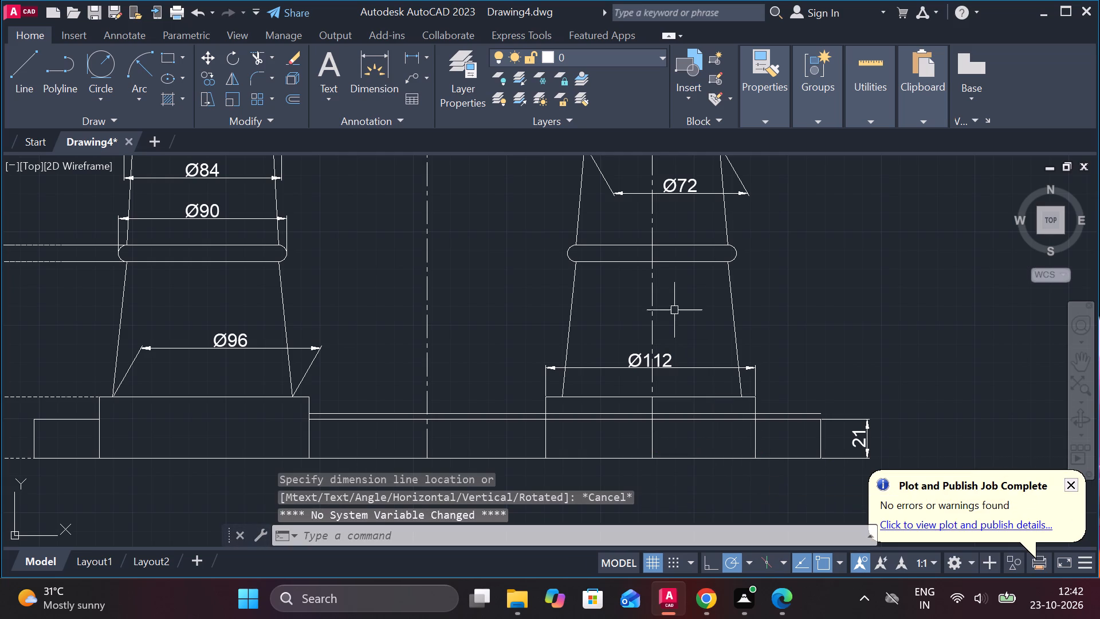
Erase the second column's vertical centre line running from the neck down to the base block.
click(651, 292)
text(E)
key(space)
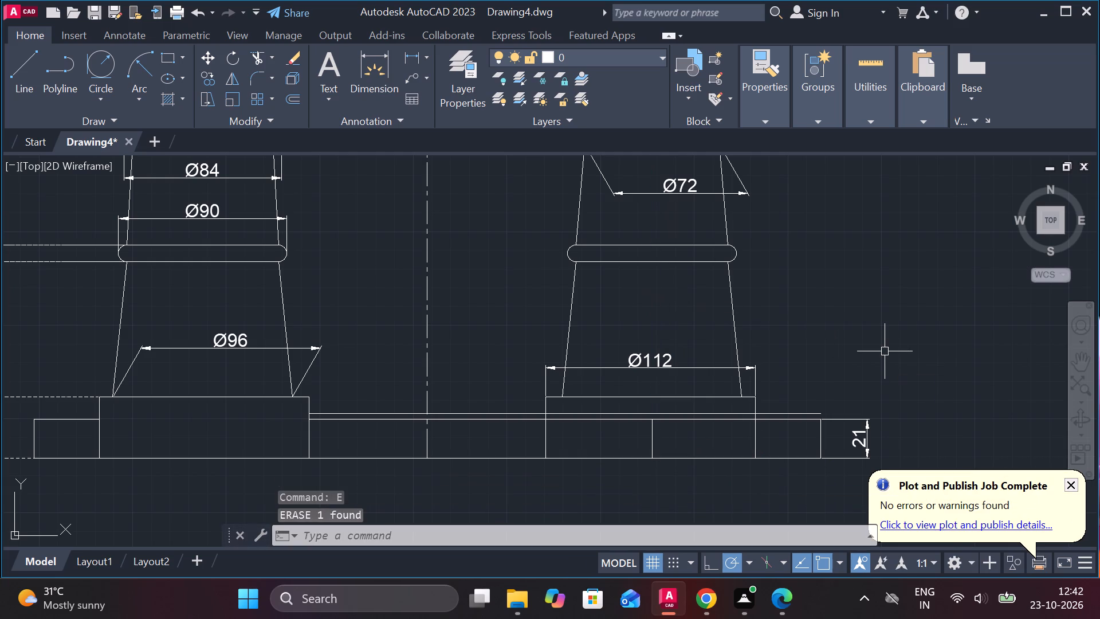
Measure the horizontal distance from the second base block's bottom corner to the short vertical line inside the block.
scroll(836, 397, down, 1)
scroll(730, 454, up, 1)
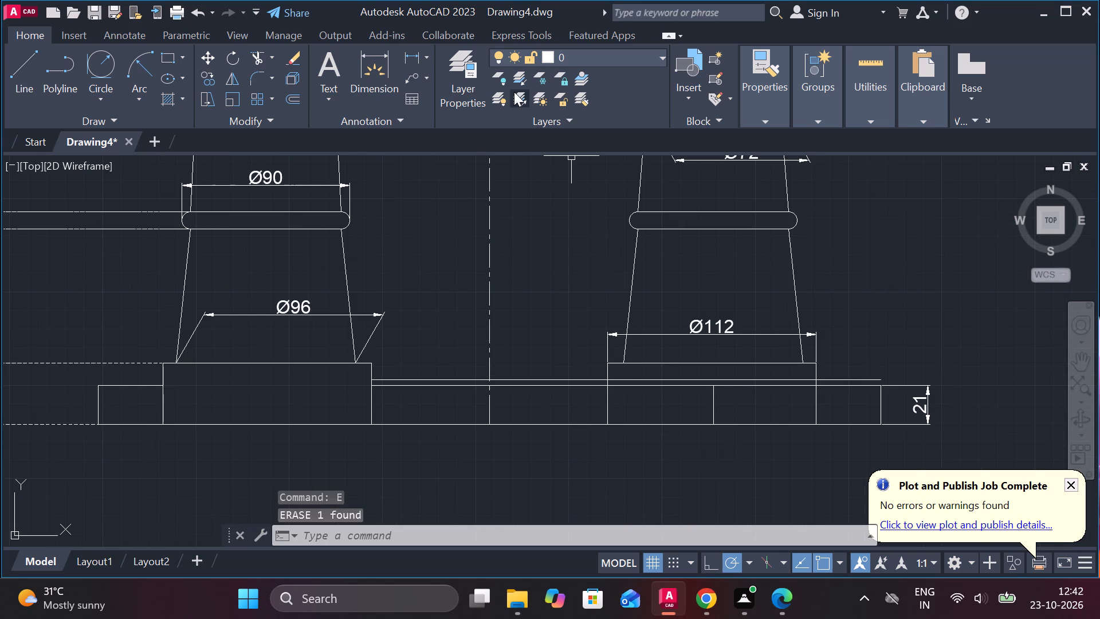
click(404, 58)
click(611, 425)
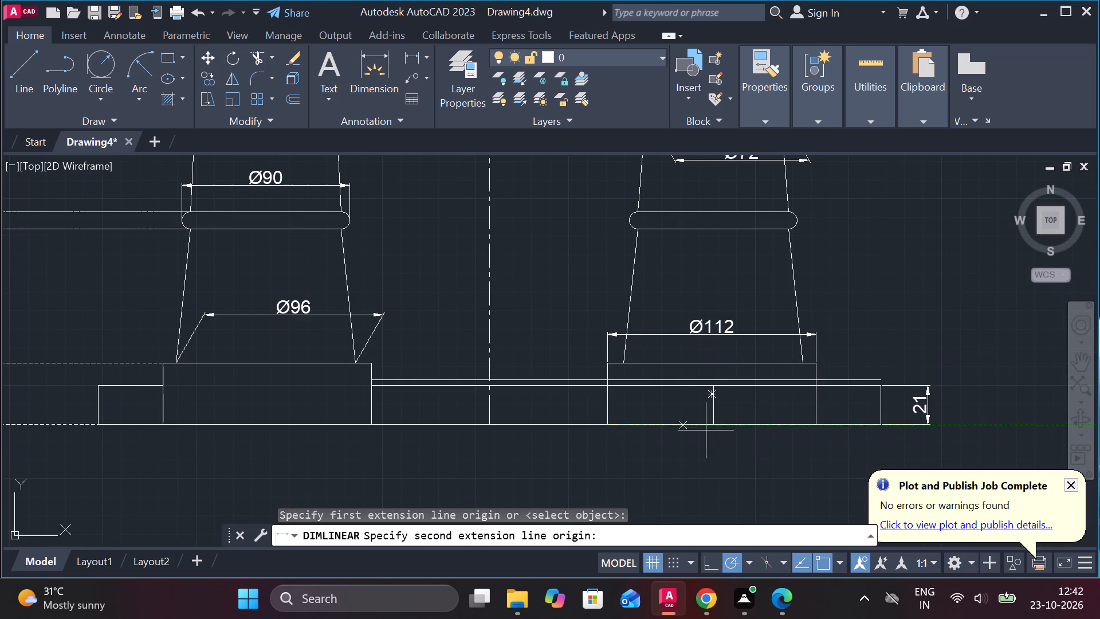
click(718, 430)
scroll(716, 431, up, 2)
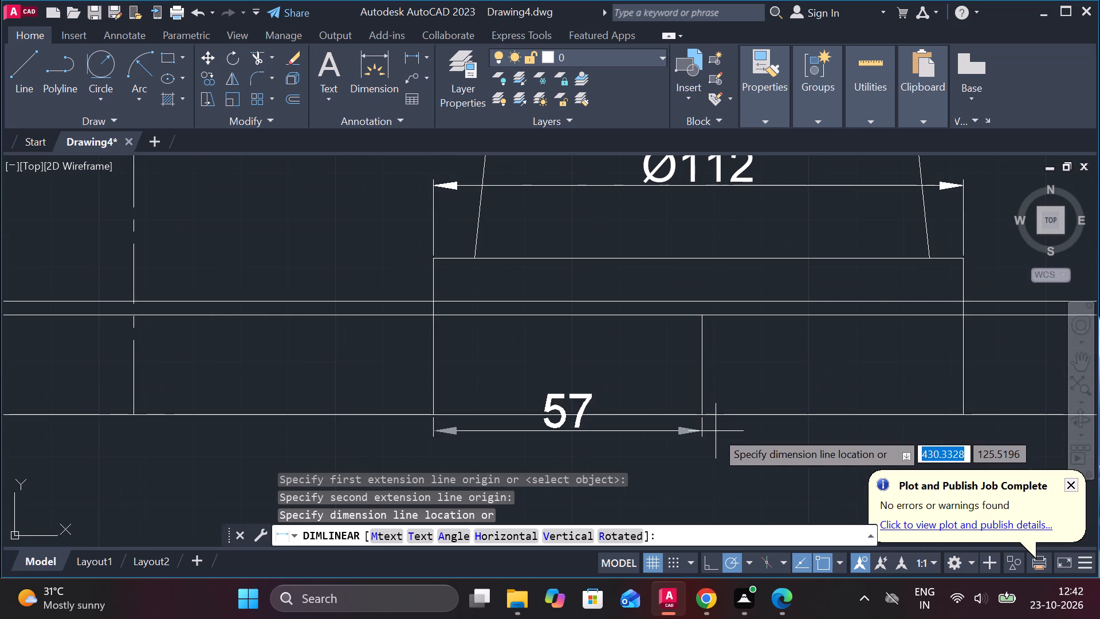
key(Escape)
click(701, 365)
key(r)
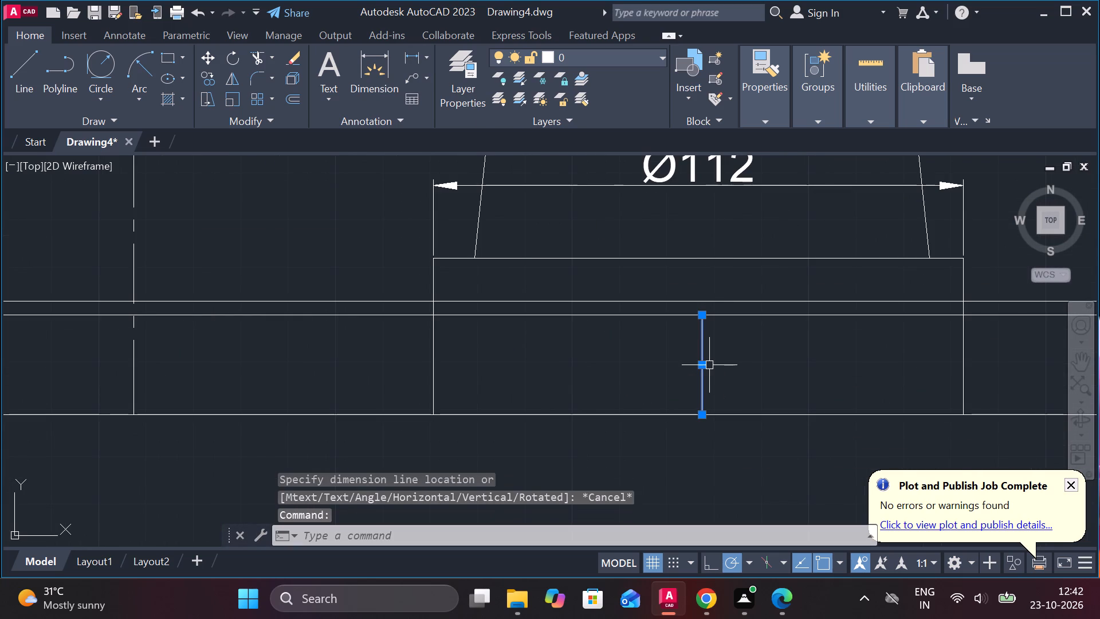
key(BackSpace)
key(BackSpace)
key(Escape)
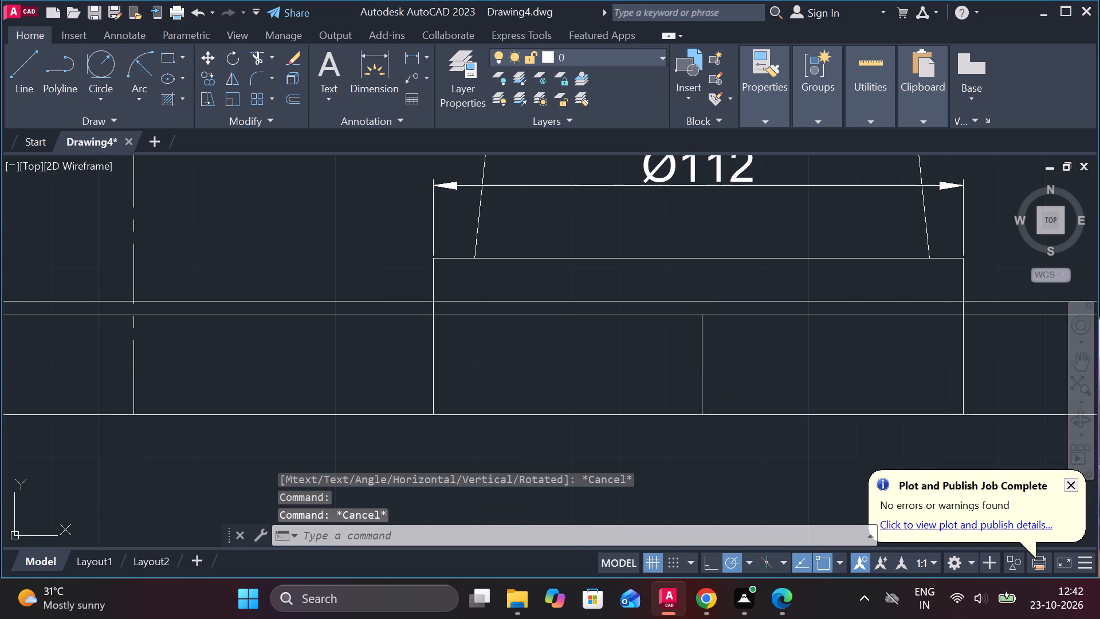
Erase the short vertical line inside the second column's base block.
click(706, 351)
text(E)
key(space)
Erase the short vertical line remnant just below the Ø72 collar on the first column's axis.
scroll(681, 483, down, 3)
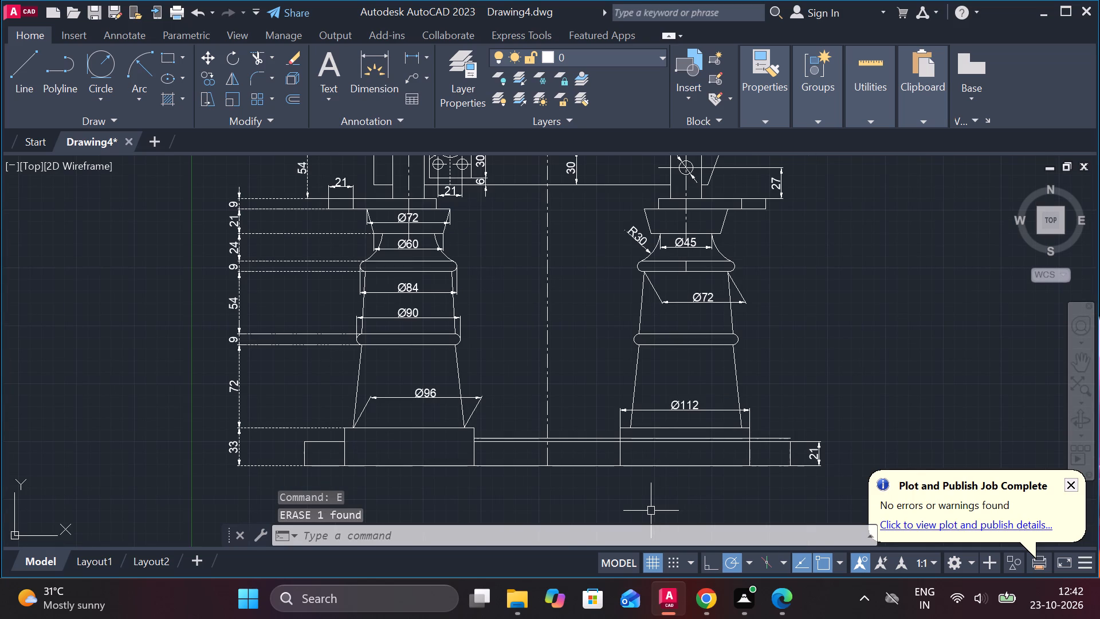
middle_drag(604, 389, 632, 405)
middle_drag(575, 359, 627, 449)
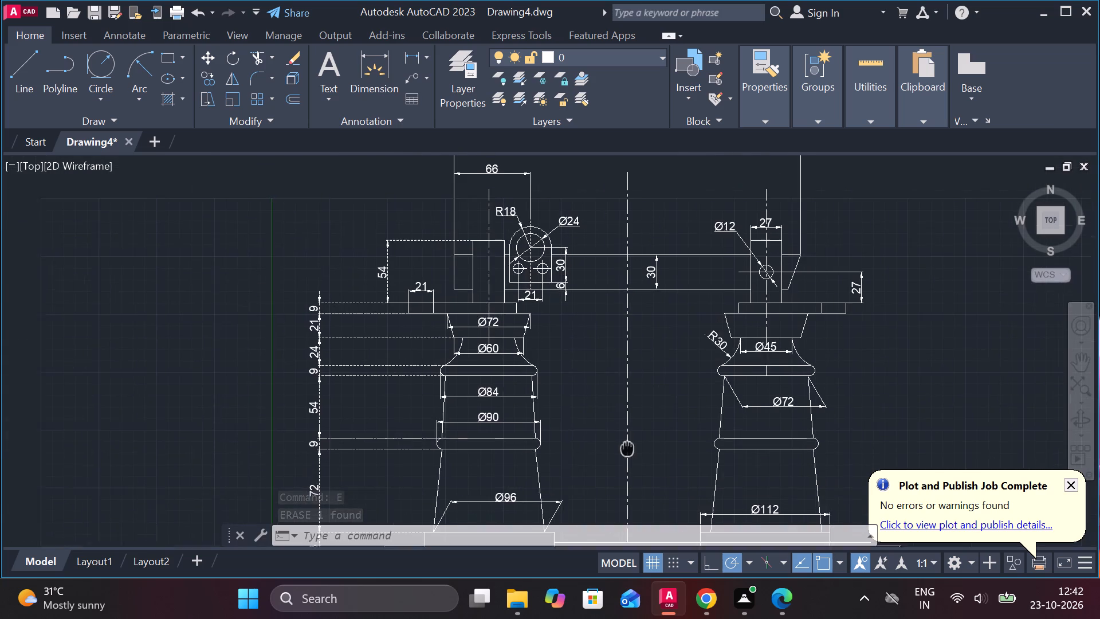
middle_drag(627, 449, 623, 450)
scroll(481, 237, up, 2)
click(482, 231)
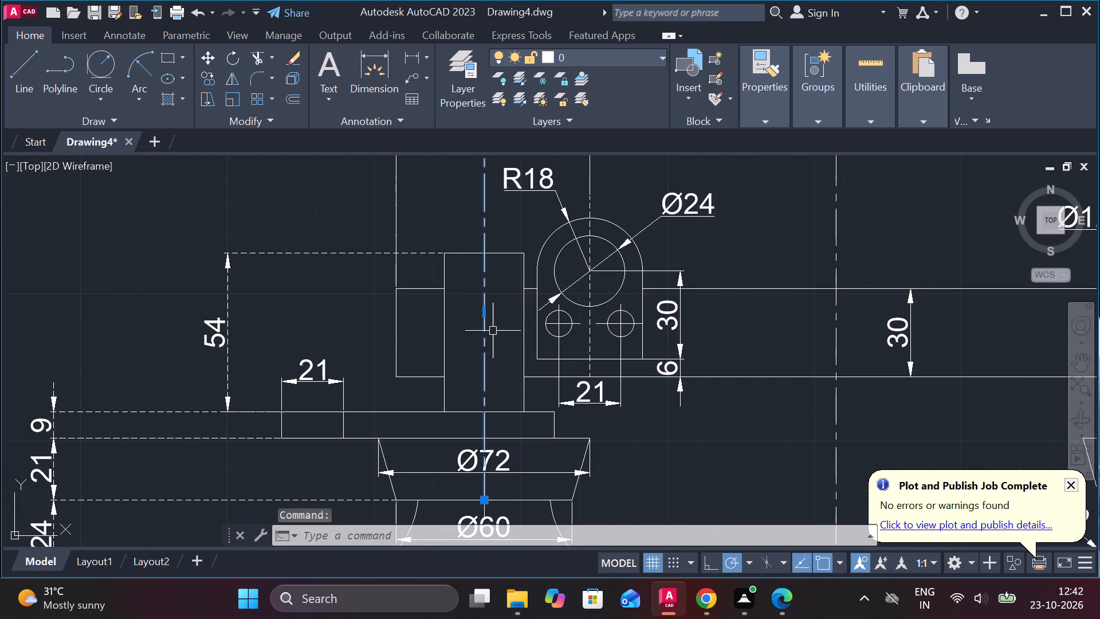
middle_drag(502, 346, 477, 202)
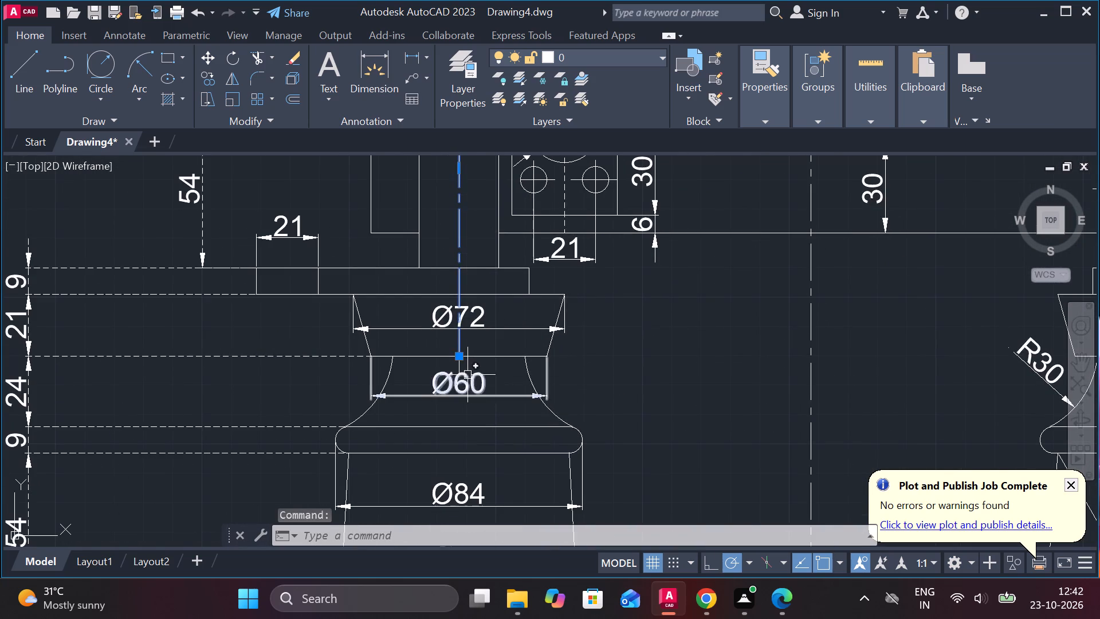
scroll(468, 375, up, 2)
key(Escape)
click(437, 354)
text(E)
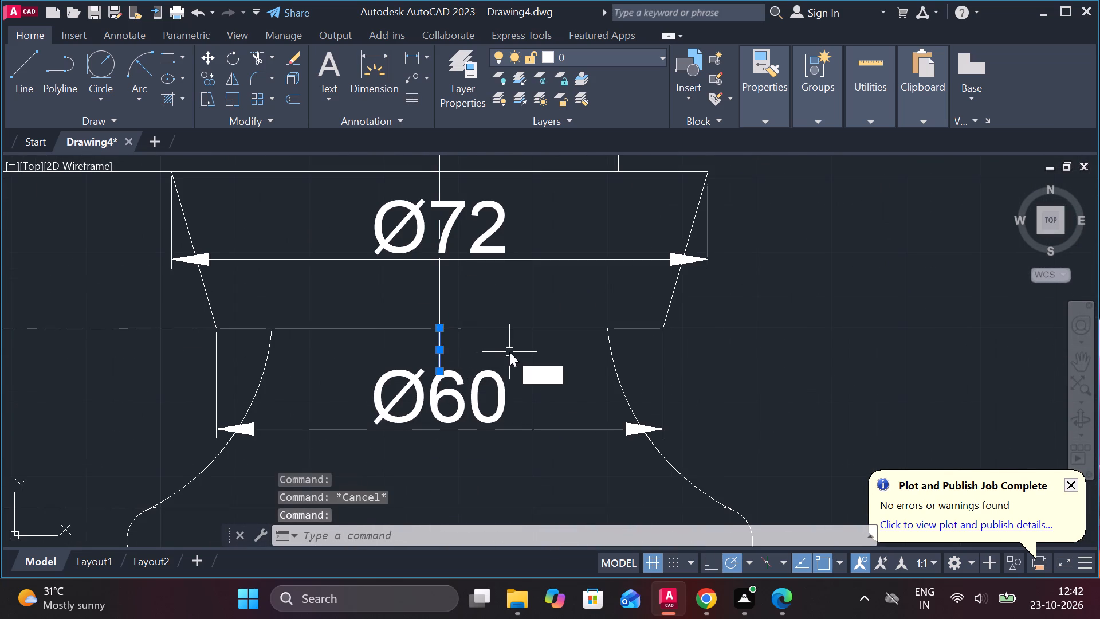
key(space)
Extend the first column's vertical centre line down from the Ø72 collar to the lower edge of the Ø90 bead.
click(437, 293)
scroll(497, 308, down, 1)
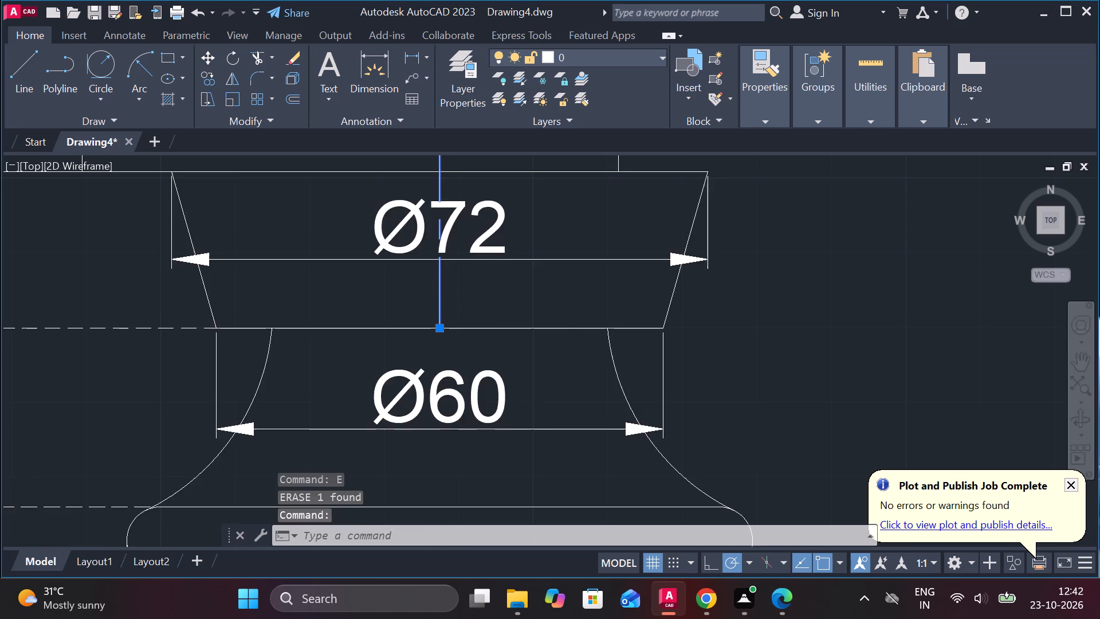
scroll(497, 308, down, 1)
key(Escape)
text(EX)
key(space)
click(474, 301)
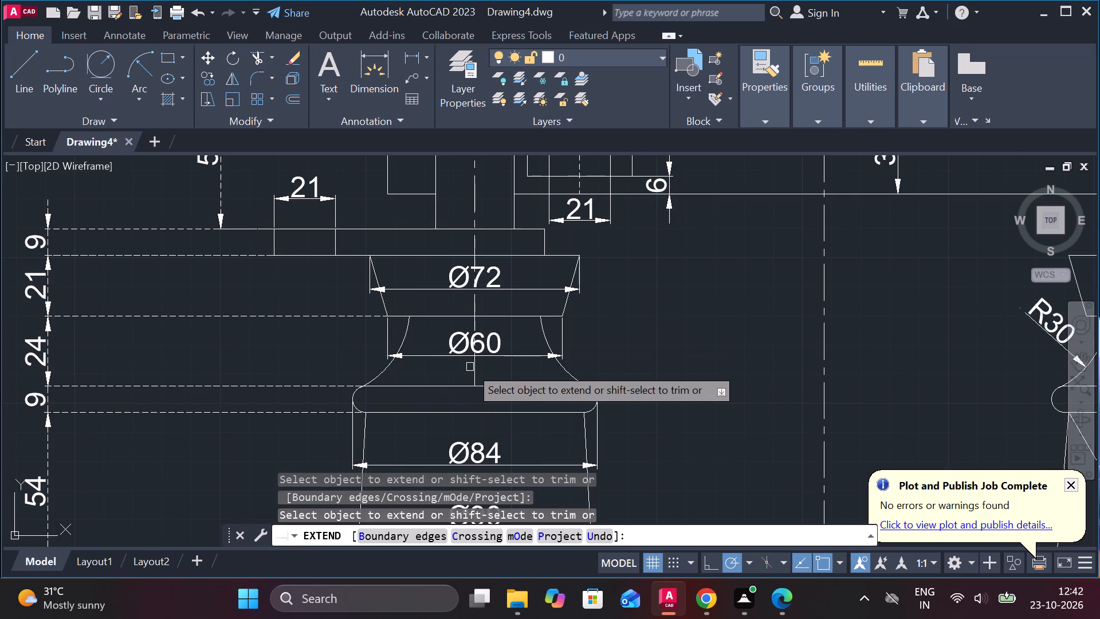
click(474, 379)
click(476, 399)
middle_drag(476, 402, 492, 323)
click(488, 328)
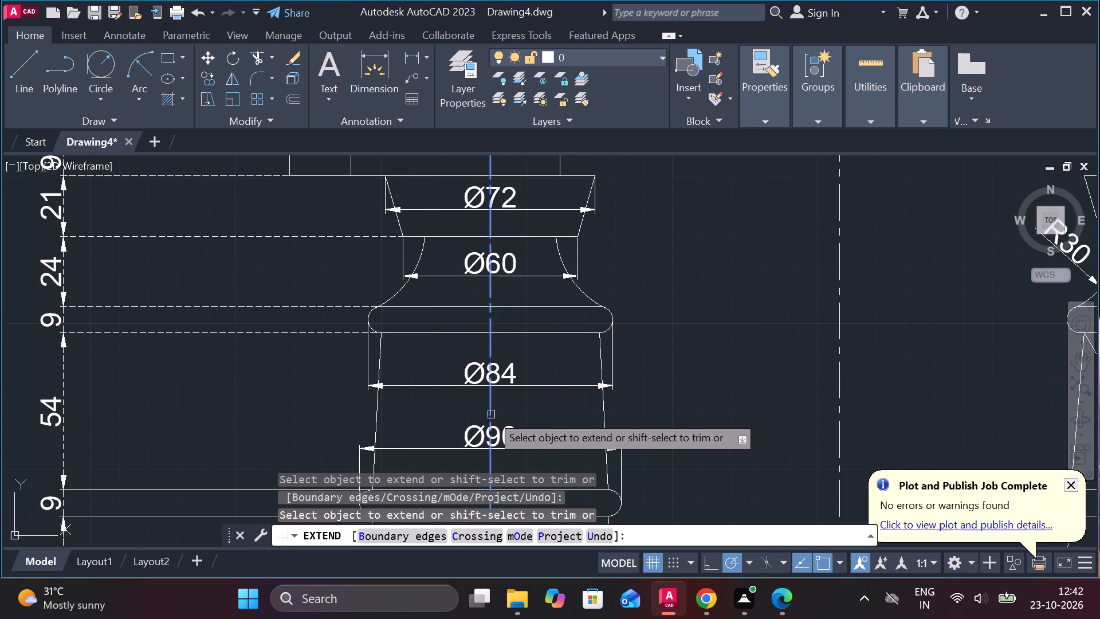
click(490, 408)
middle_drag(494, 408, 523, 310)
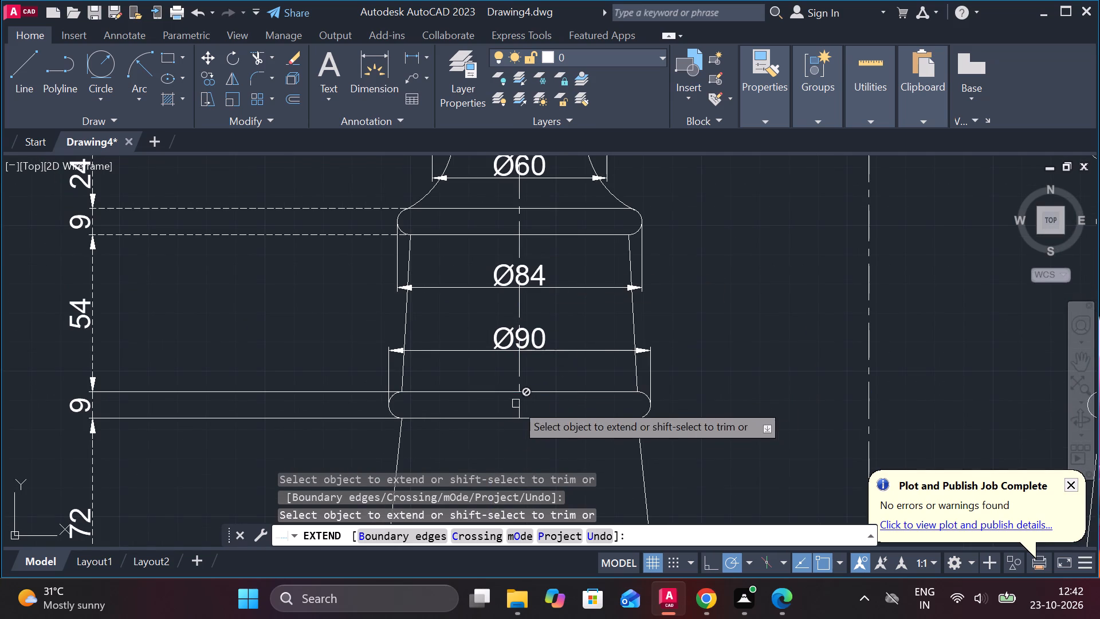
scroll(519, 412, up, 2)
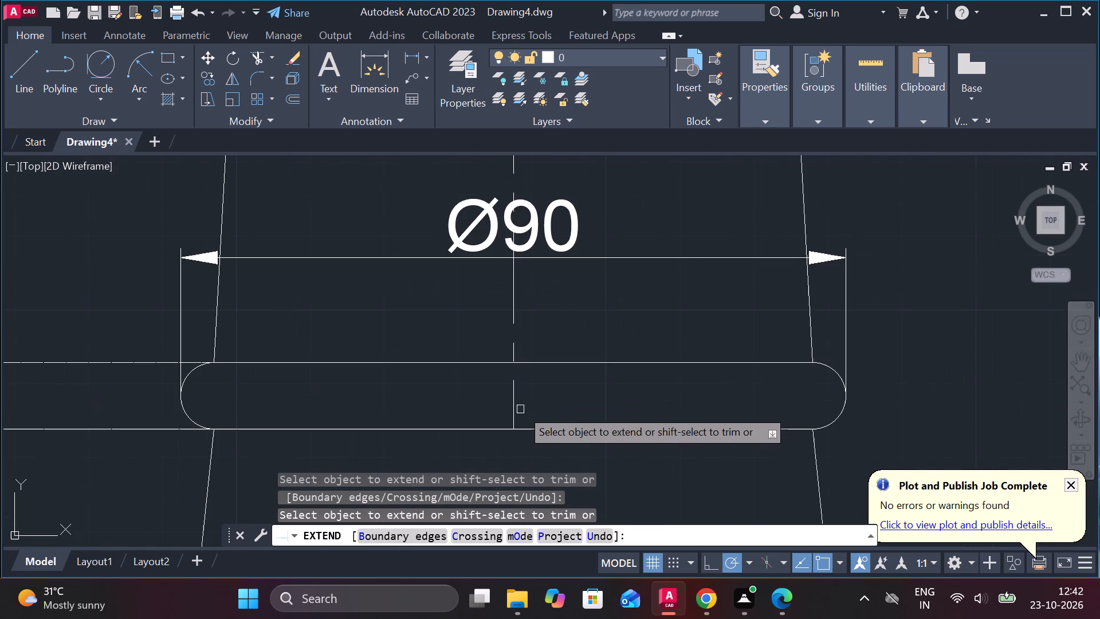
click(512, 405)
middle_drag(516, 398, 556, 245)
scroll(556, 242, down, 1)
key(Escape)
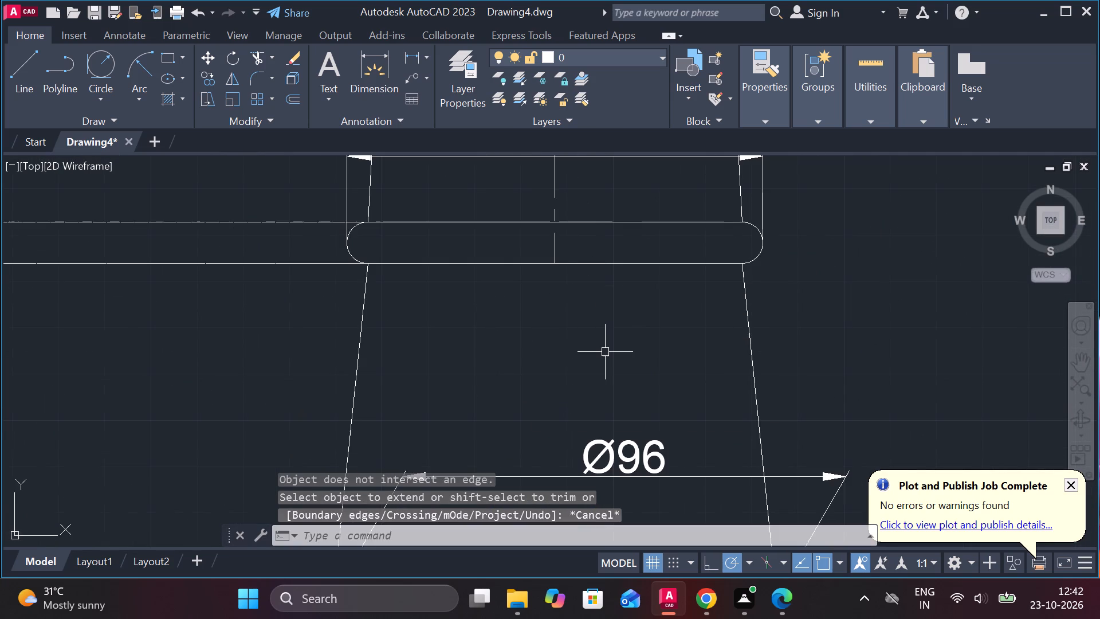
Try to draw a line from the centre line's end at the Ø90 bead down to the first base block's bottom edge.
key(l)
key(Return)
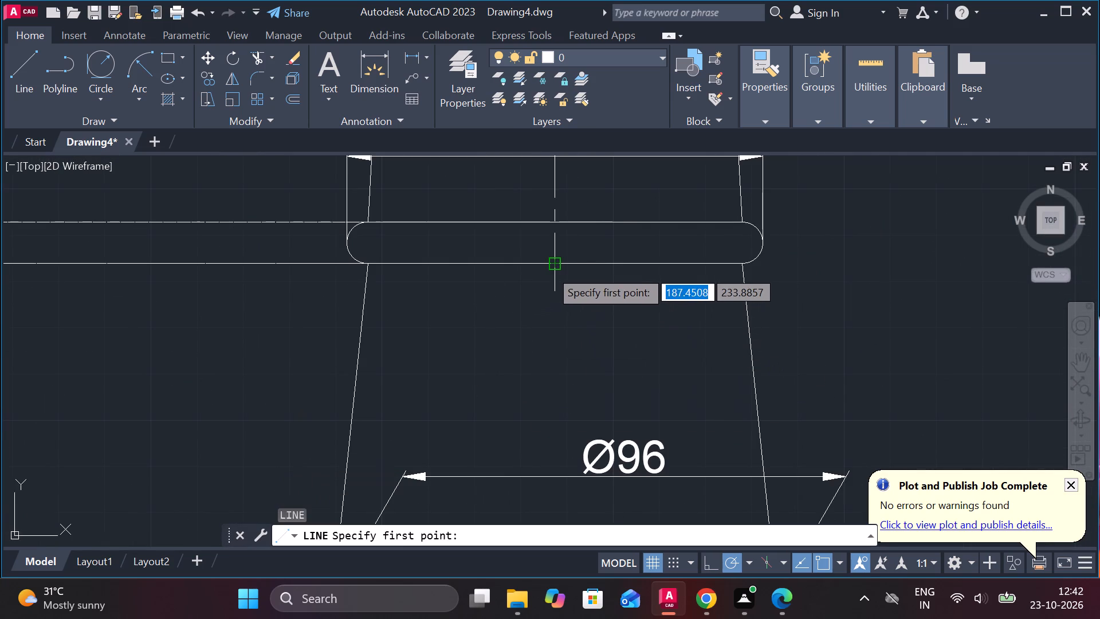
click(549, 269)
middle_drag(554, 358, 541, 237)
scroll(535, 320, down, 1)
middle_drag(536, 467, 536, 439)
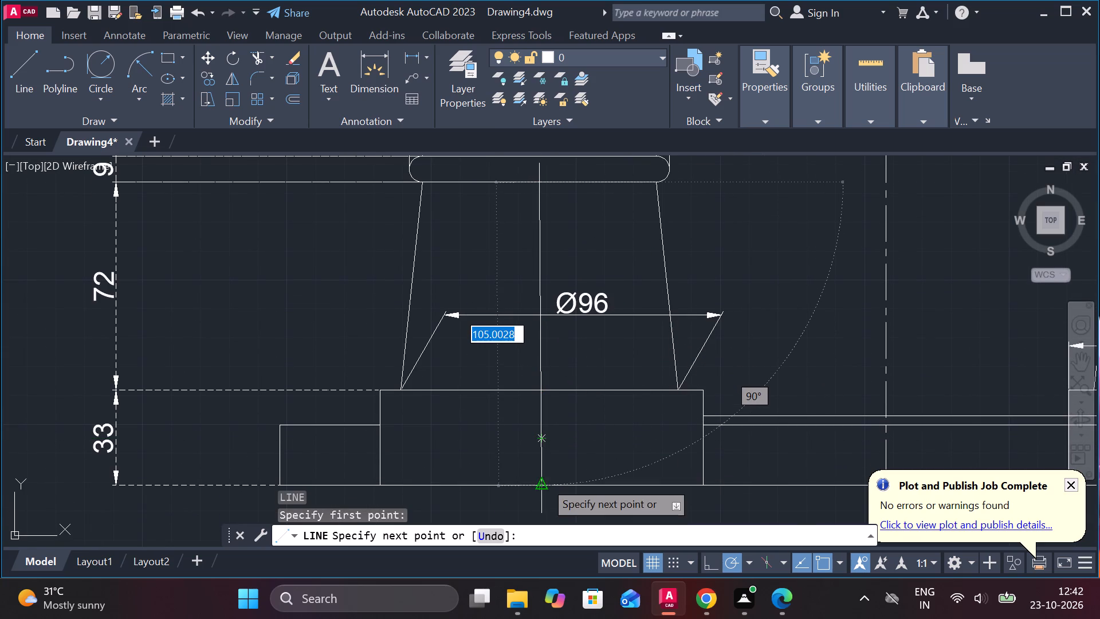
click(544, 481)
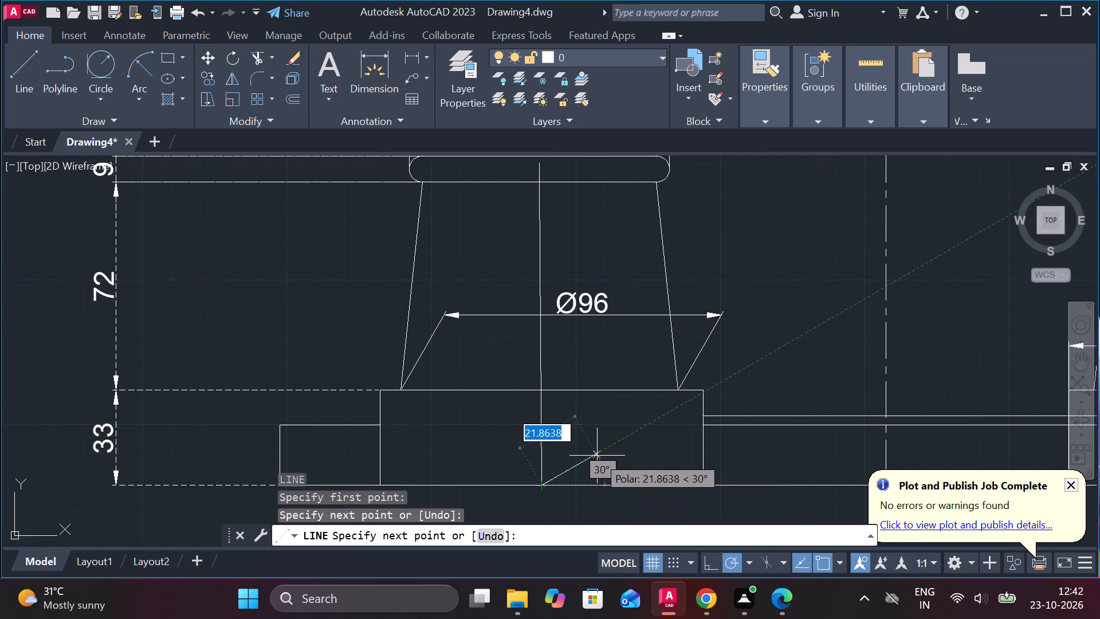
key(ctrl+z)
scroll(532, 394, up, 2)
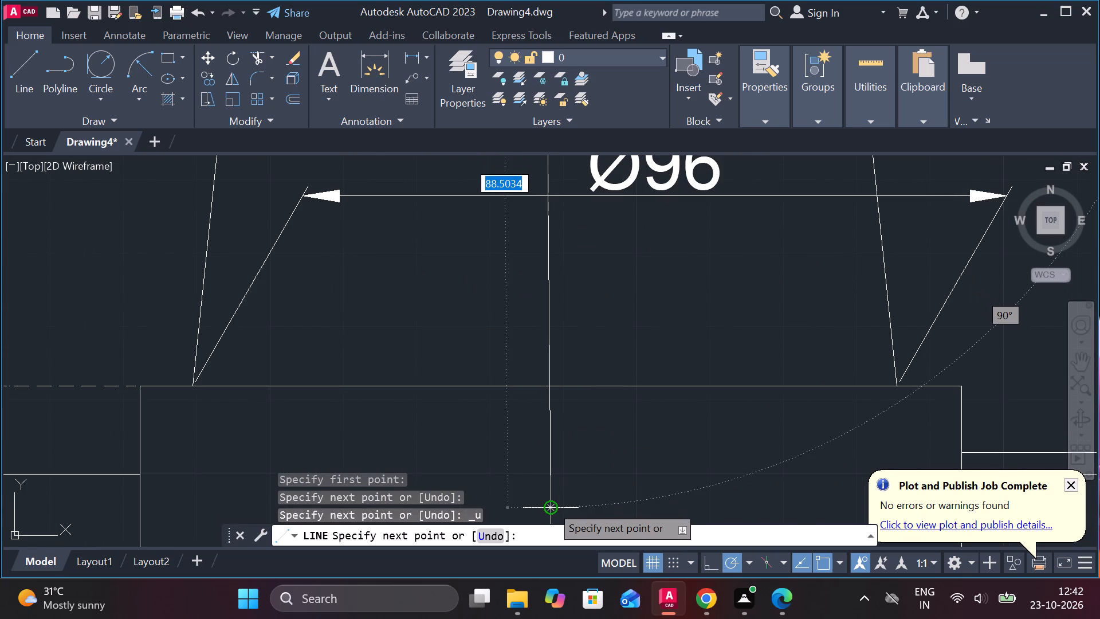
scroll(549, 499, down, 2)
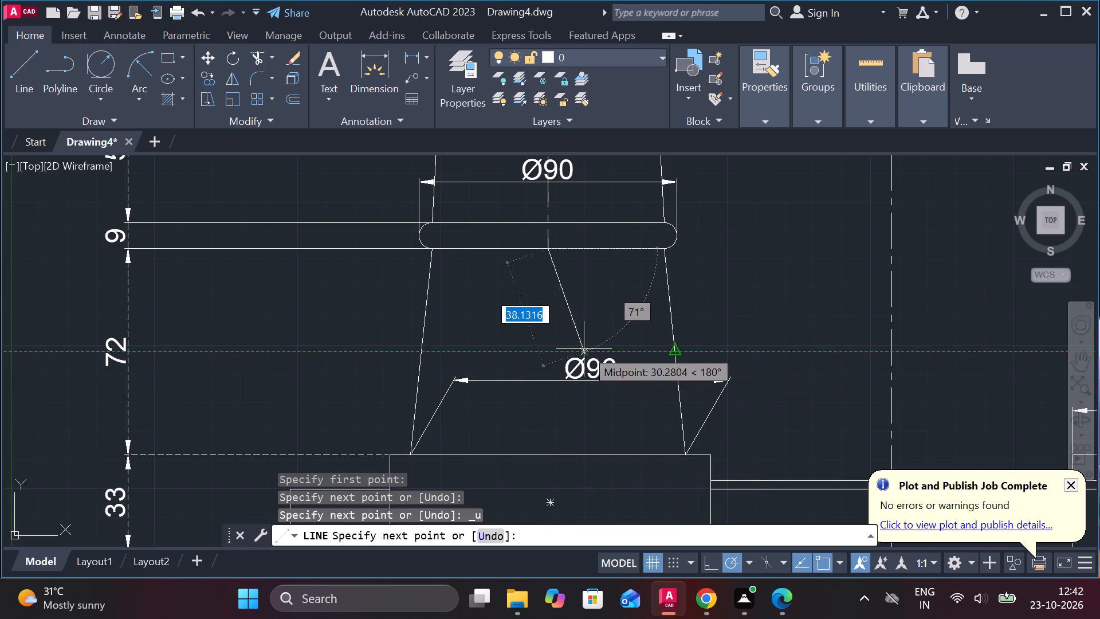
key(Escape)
Erase the first column's vertical centre line.
middle_drag(573, 297, 525, 581)
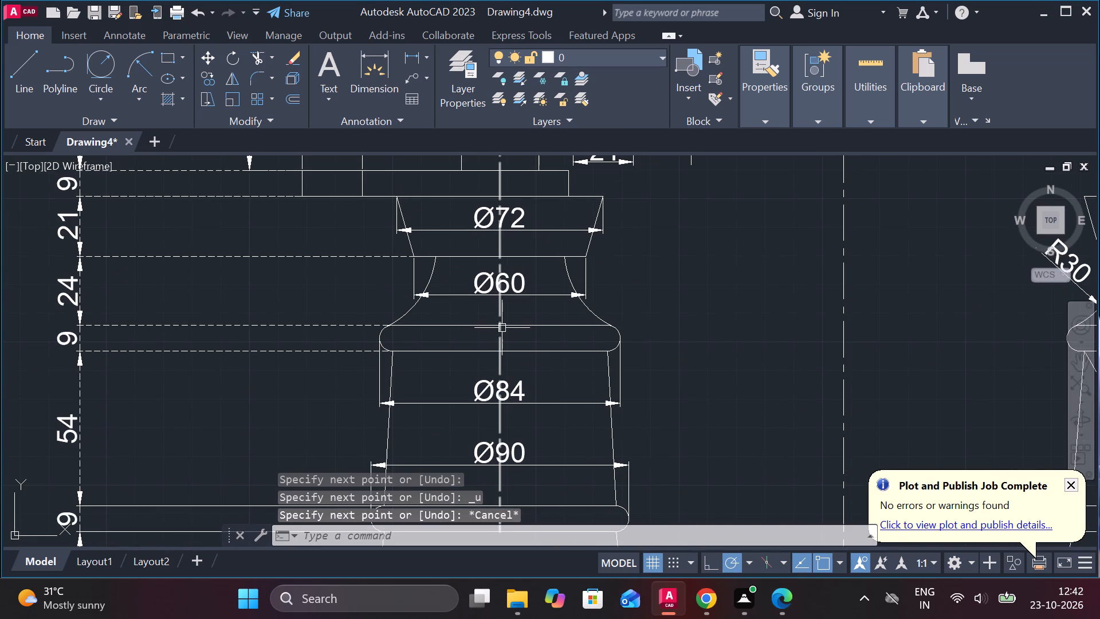
click(501, 320)
text(E)
key(space)
Erase the vertical centre line passing through the Ø12 hole at the top of the second column.
middle_drag(712, 402, 724, 472)
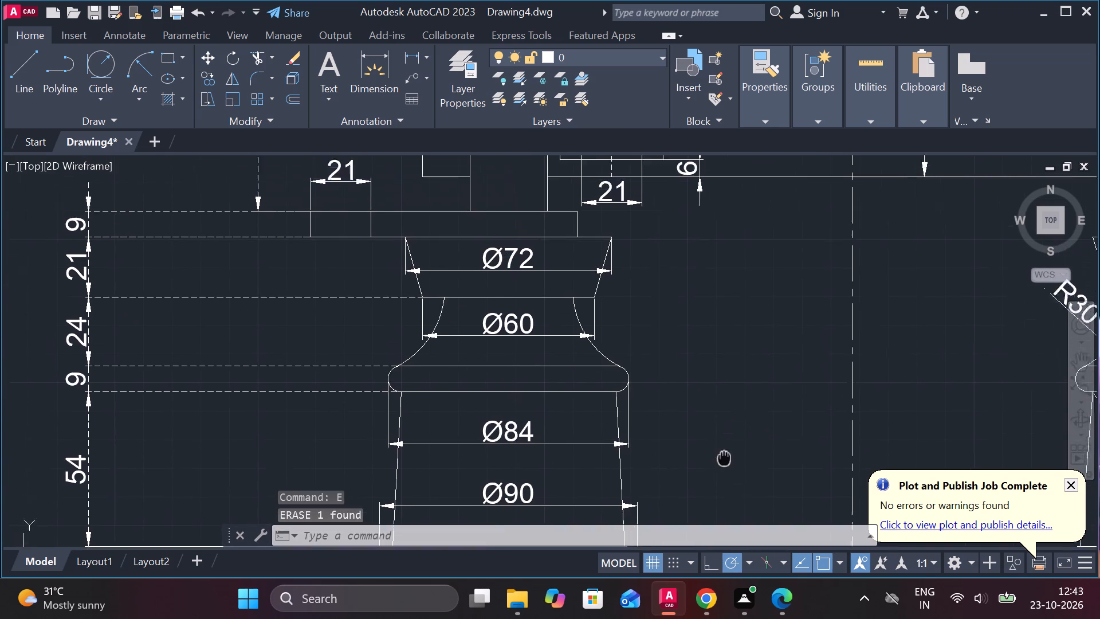
middle_drag(724, 472, 724, 492)
scroll(675, 289, down, 2)
middle_drag(689, 340, 433, 313)
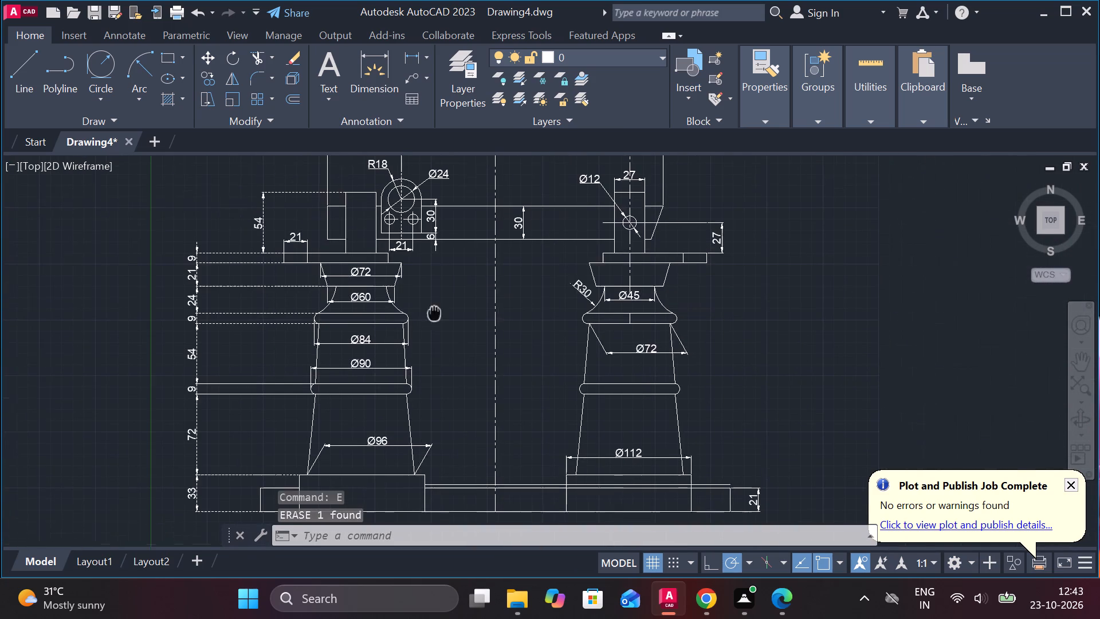
scroll(646, 194, up, 1)
middle_drag(659, 202, 697, 334)
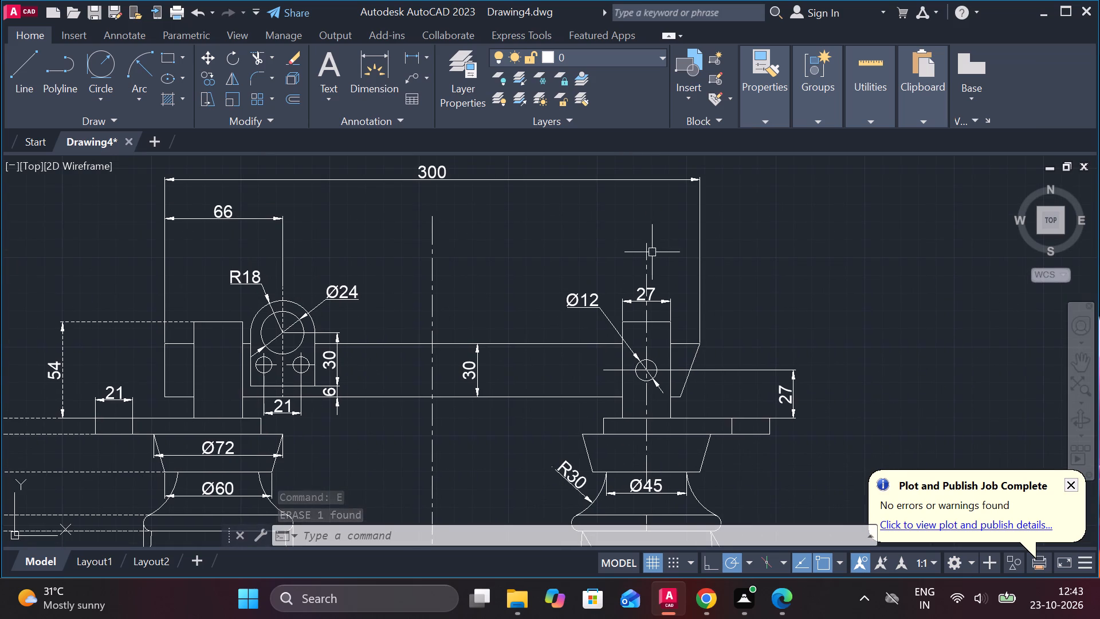
click(648, 250)
text(E)
key(space)
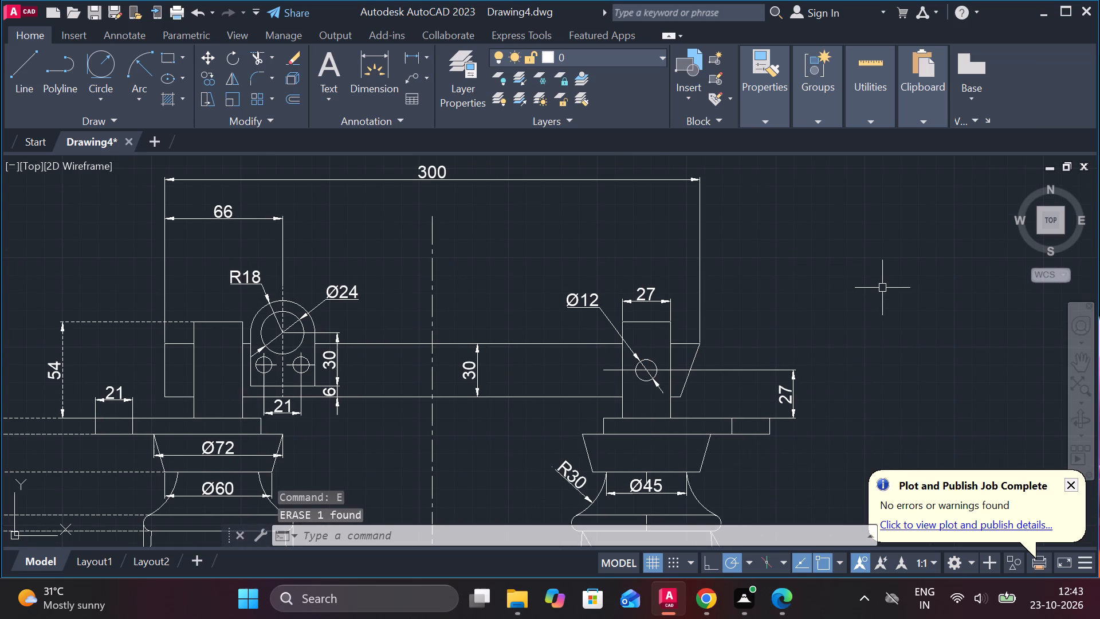
Measure the width of the first column's base block along its bottom edge.
middle_drag(569, 315, 626, 261)
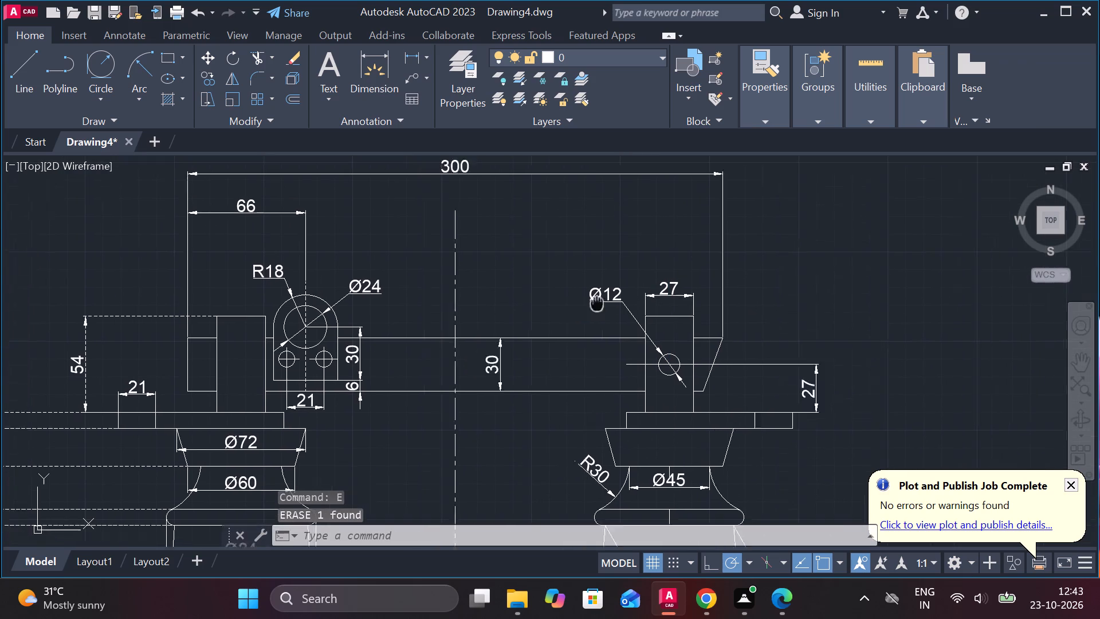
middle_drag(626, 261, 724, 169)
scroll(615, 342, down, 1)
middle_drag(598, 393, 681, 130)
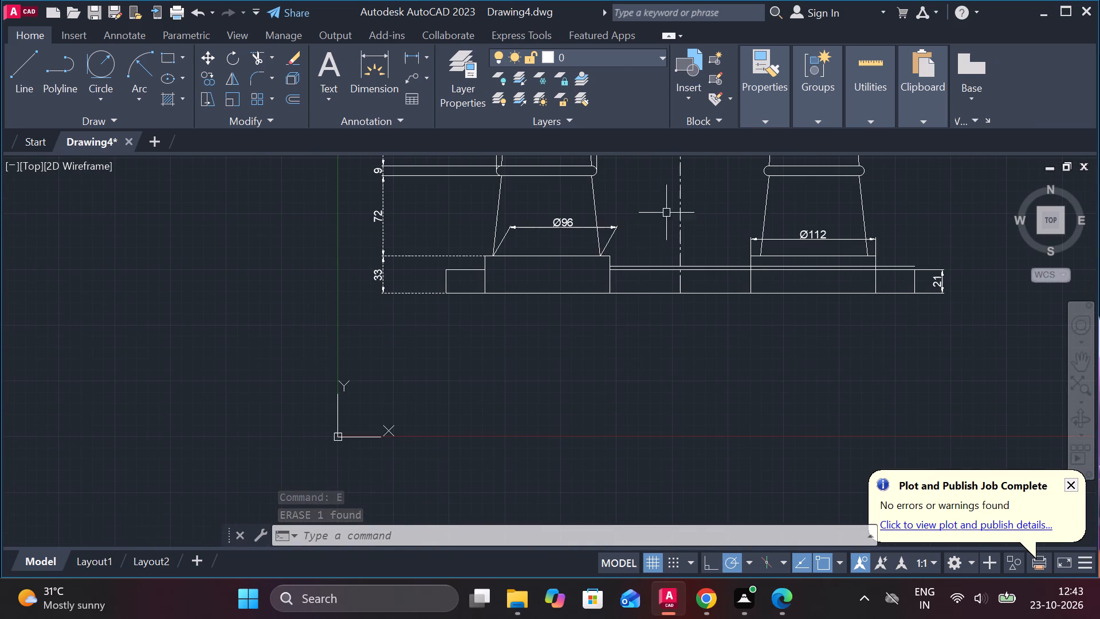
click(411, 61)
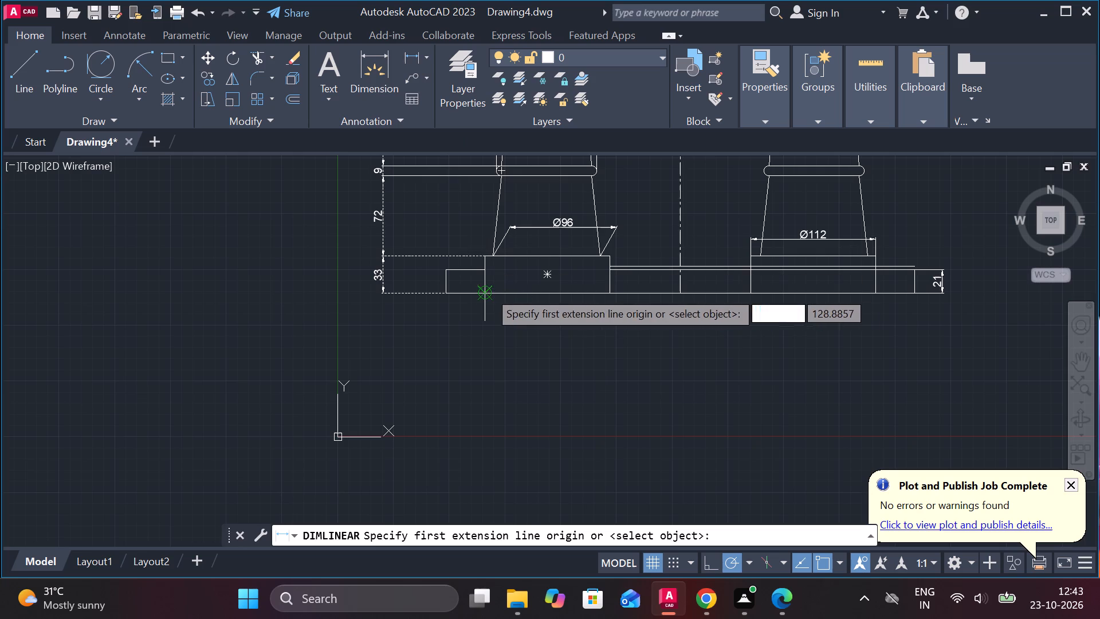
click(488, 291)
click(612, 301)
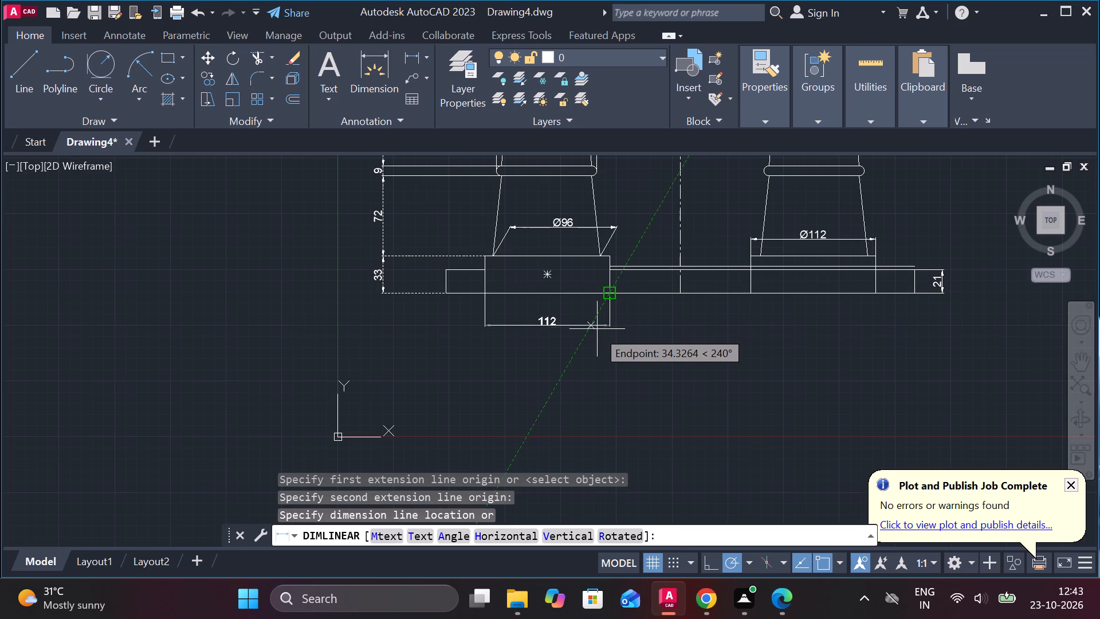
key(Escape)
Draw a vertical line from the midpoint of the first base block's top edge to the midpoint of its bottom edge.
key(l)
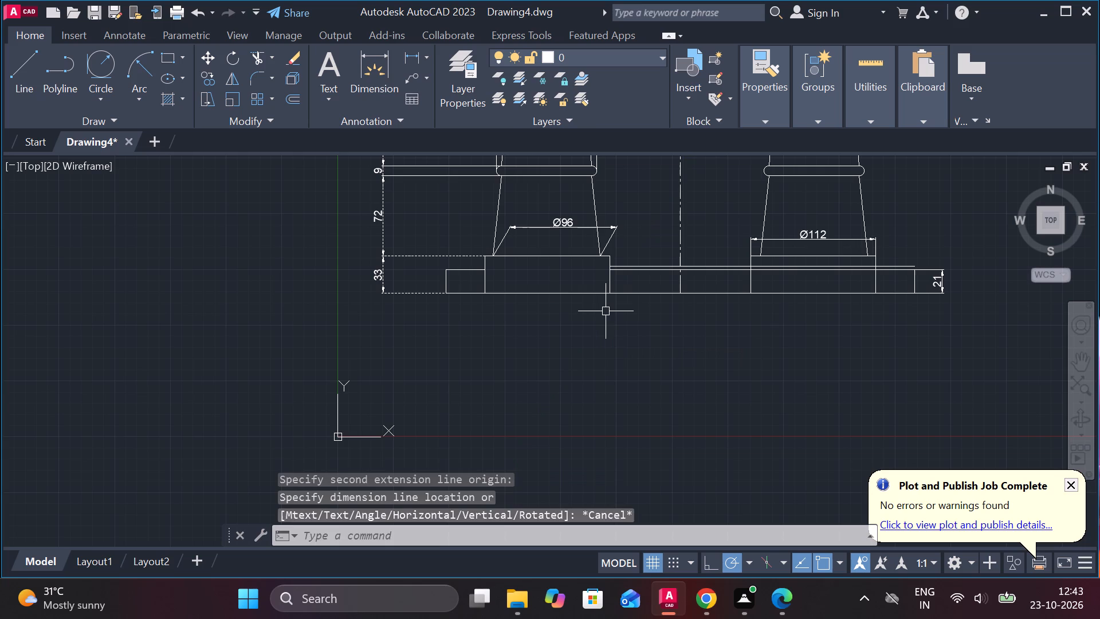
key(Return)
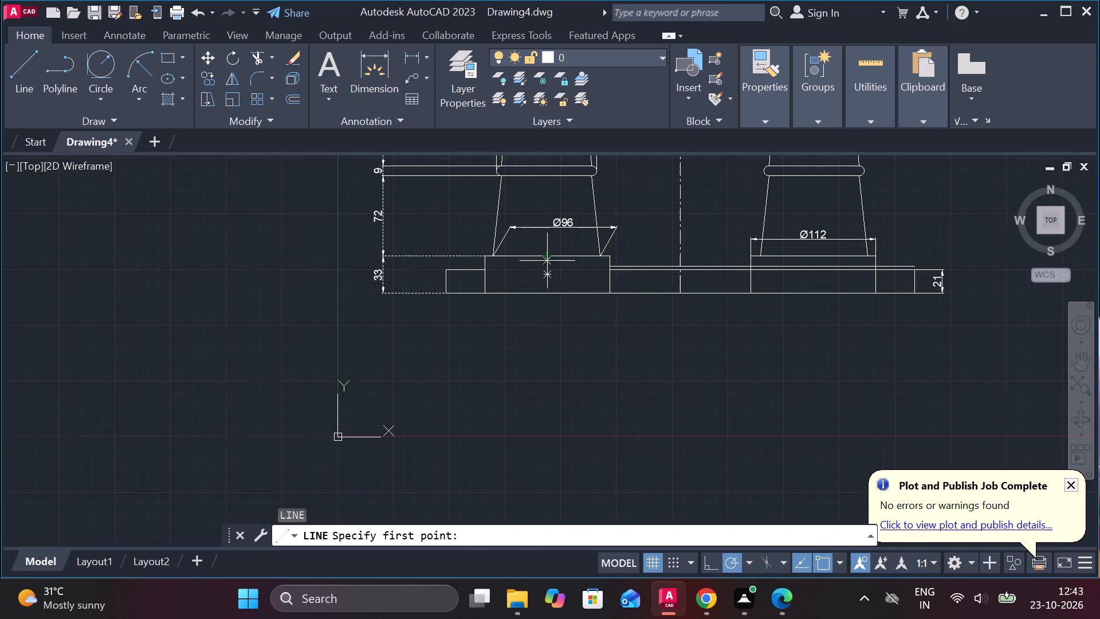
click(548, 258)
click(548, 289)
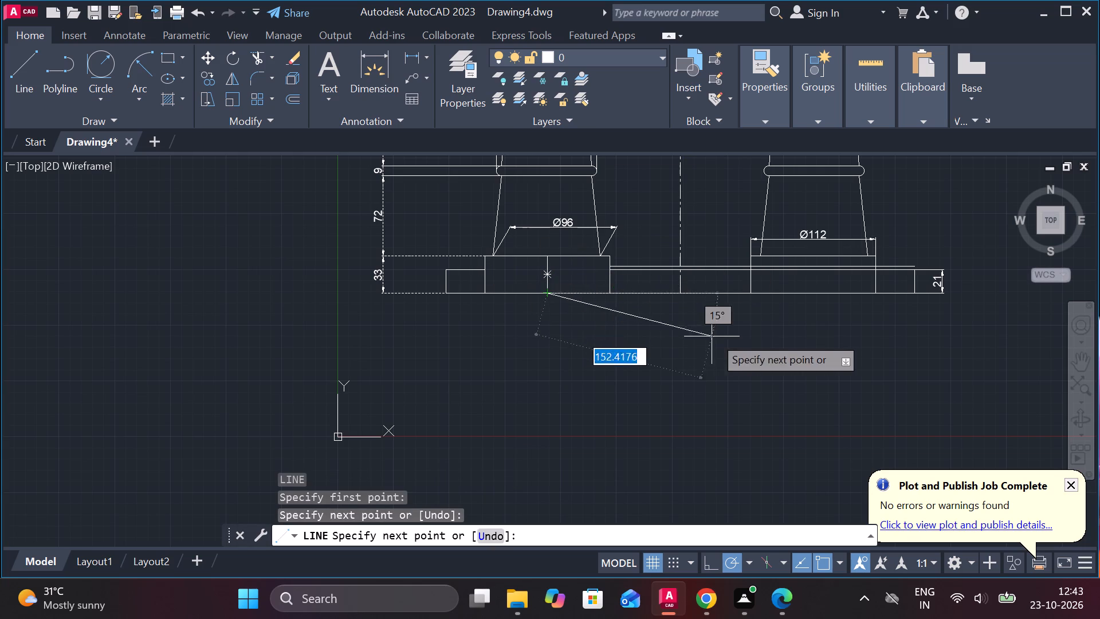
key(Escape)
Draw a vertical line from the midpoint of the second base block's top edge straight down to its bottom edge.
middle_drag(730, 339, 617, 360)
key(space)
scroll(712, 323, up, 1)
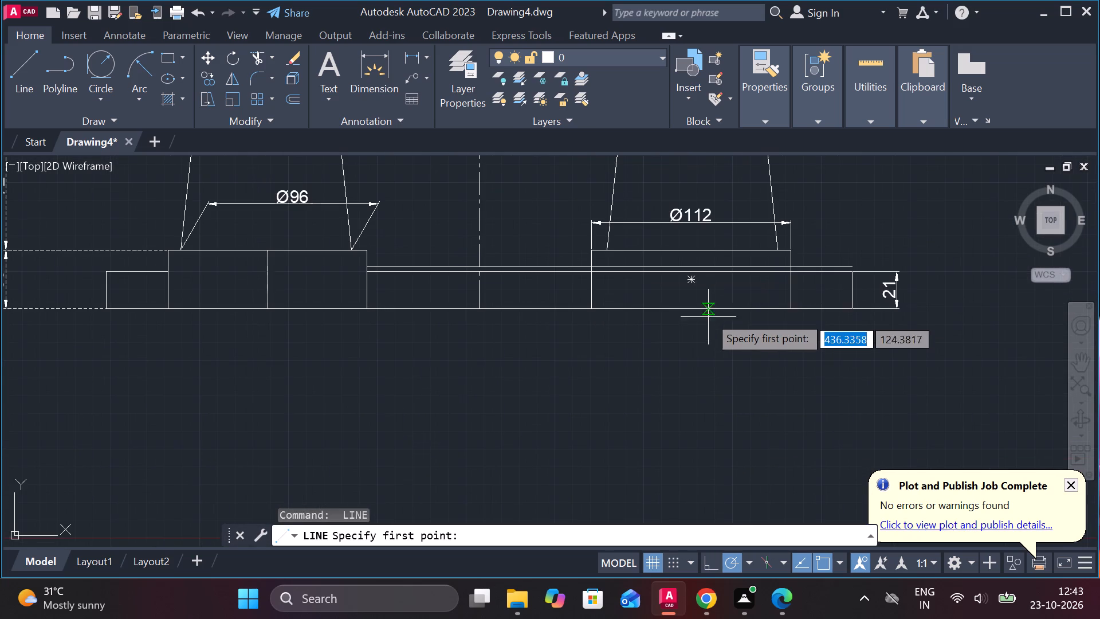
click(693, 257)
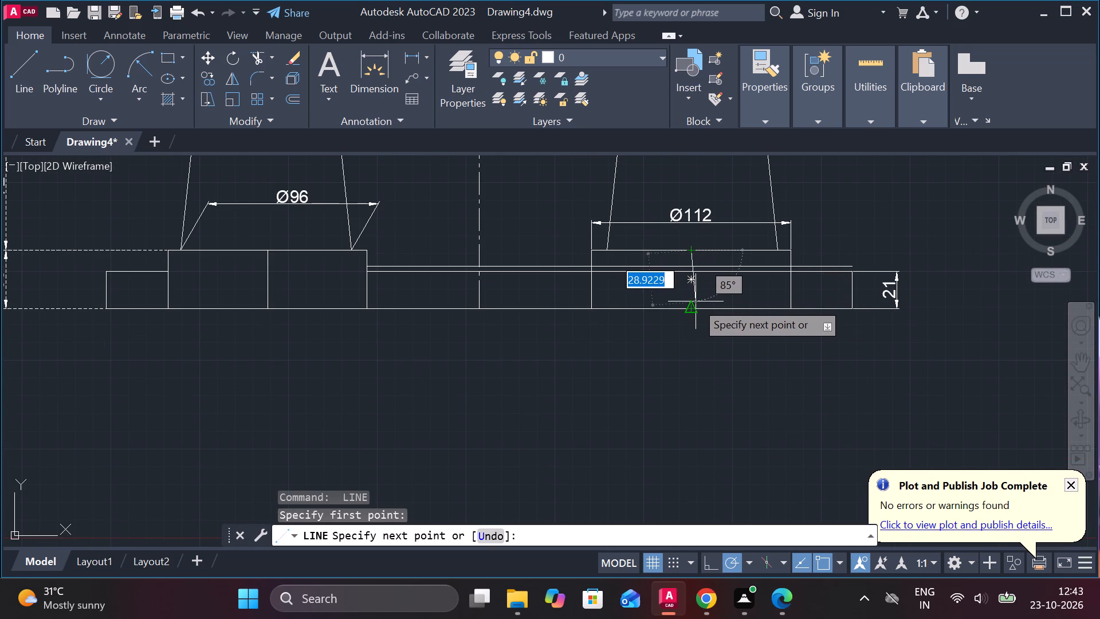
click(695, 308)
key(Escape)
scroll(782, 326, up, 1)
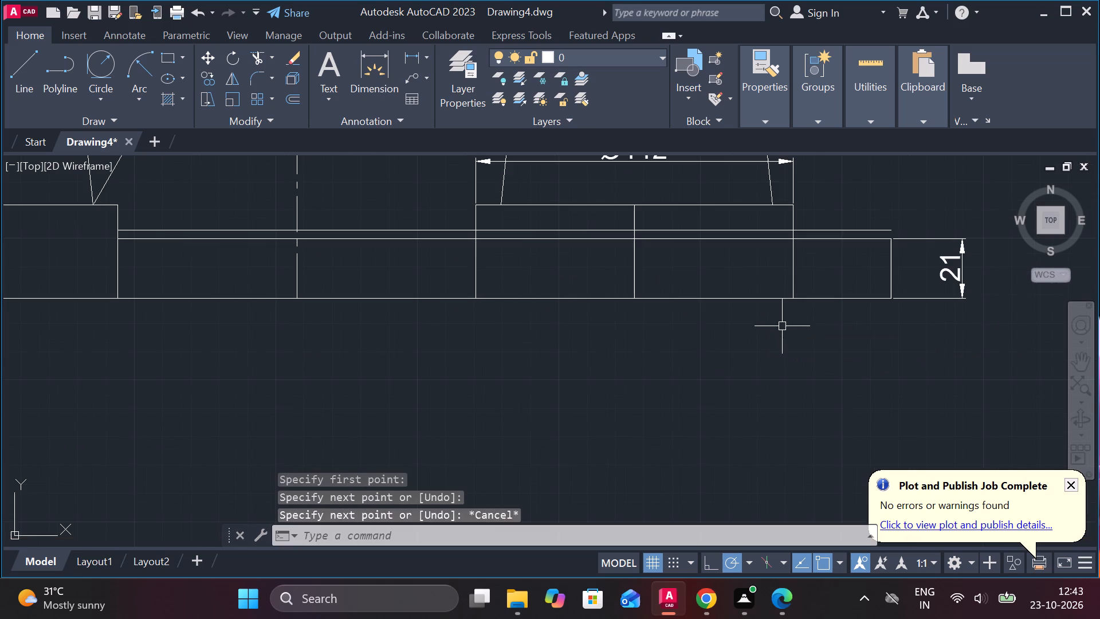
Offset the first base block's vertical middle line by 36 to both sides.
scroll(672, 319, down, 2)
middle_drag(480, 355, 643, 395)
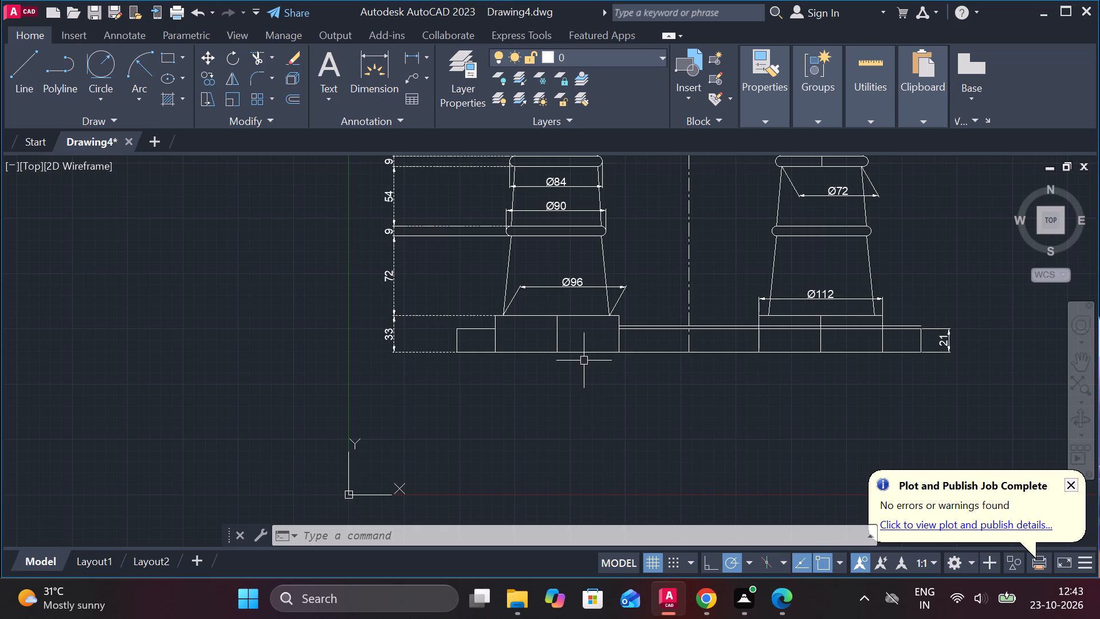
scroll(583, 361, up, 2)
click(508, 304)
click(509, 304)
click(512, 293)
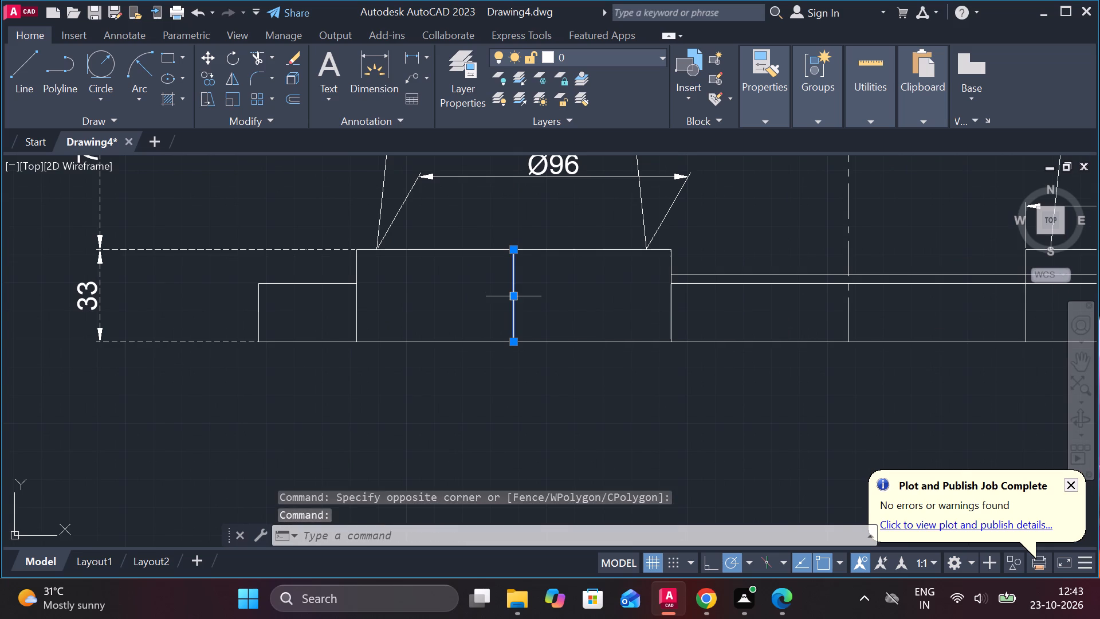
key(o)
key(Return)
key(Return)
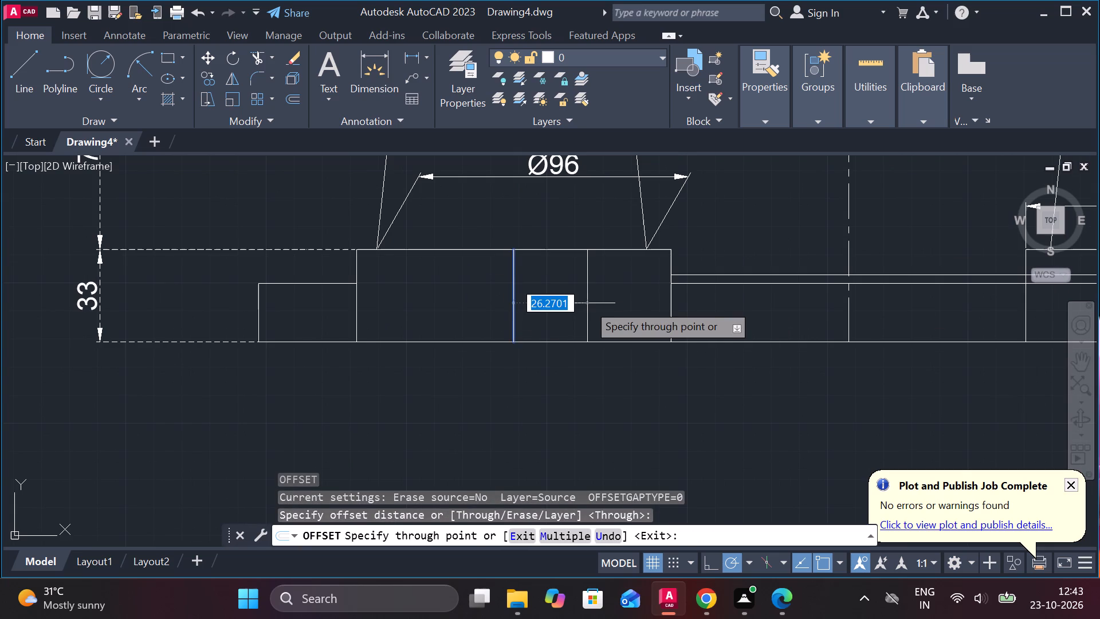
text(36)
key(Return)
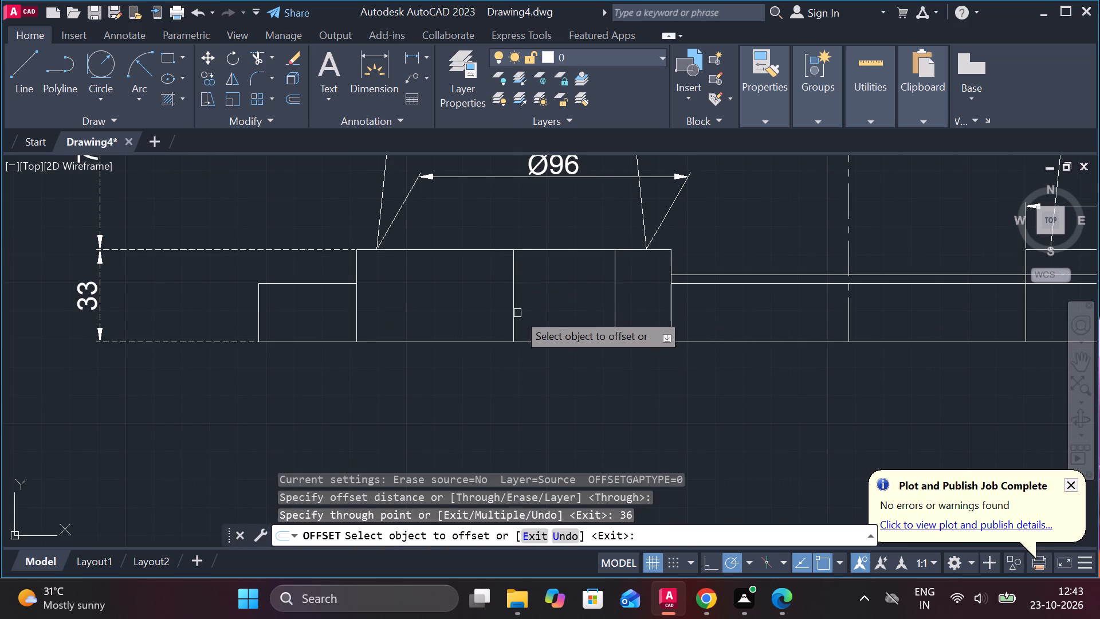
click(514, 307)
key(3)
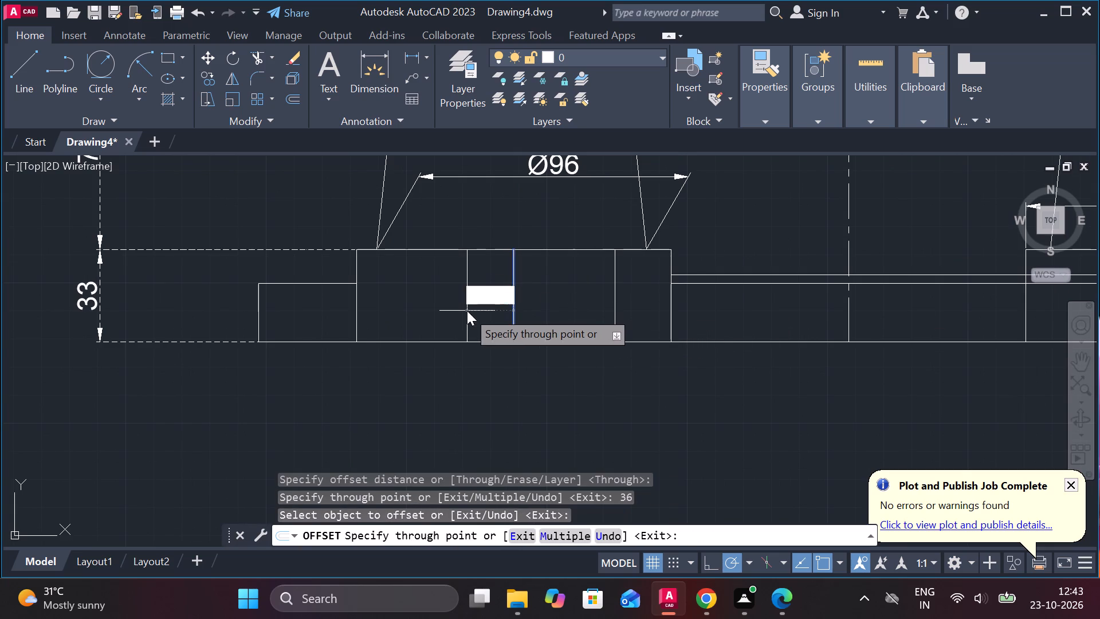
key(6)
key(Return)
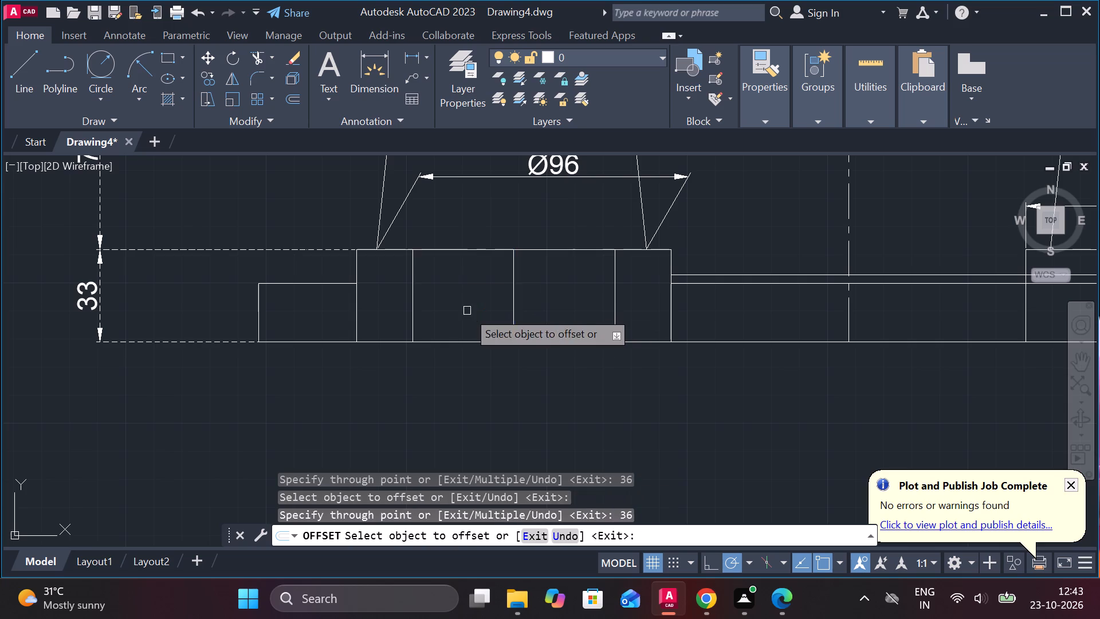
Offset the second base block's vertical middle line by 36 to both sides.
scroll(623, 336, down, 2)
middle_drag(725, 362, 643, 391)
scroll(772, 373, up, 2)
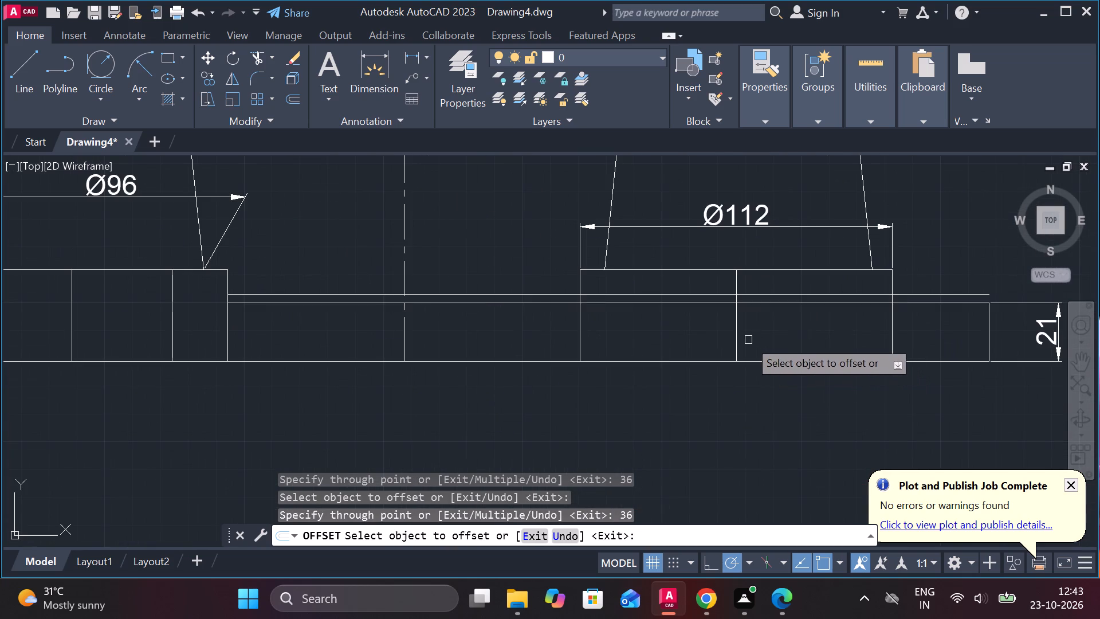
click(736, 335)
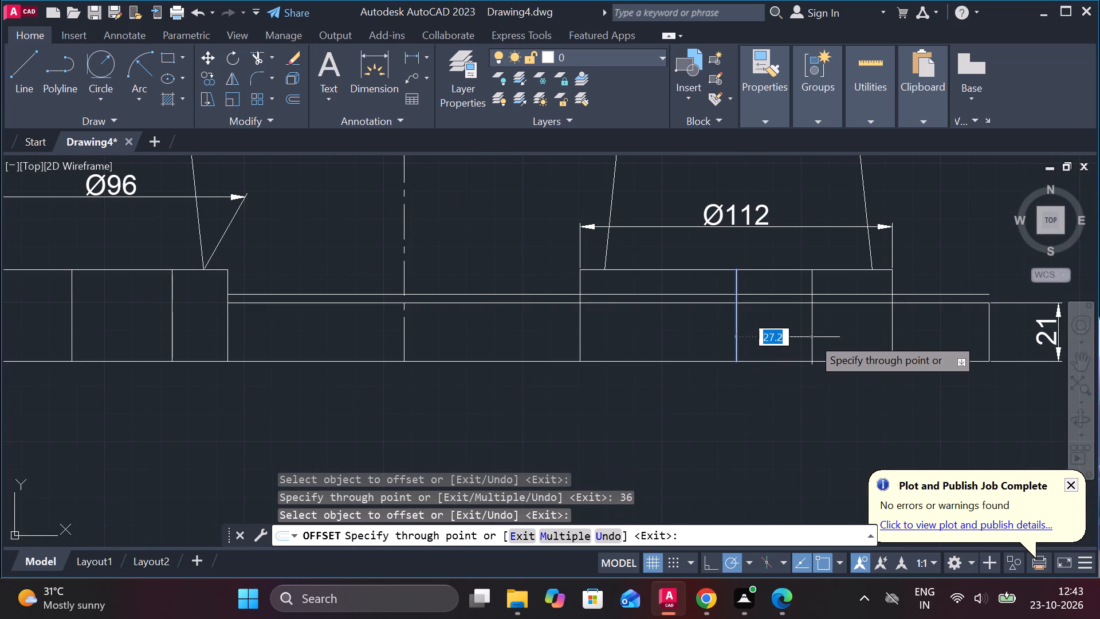
text(36)
key(space)
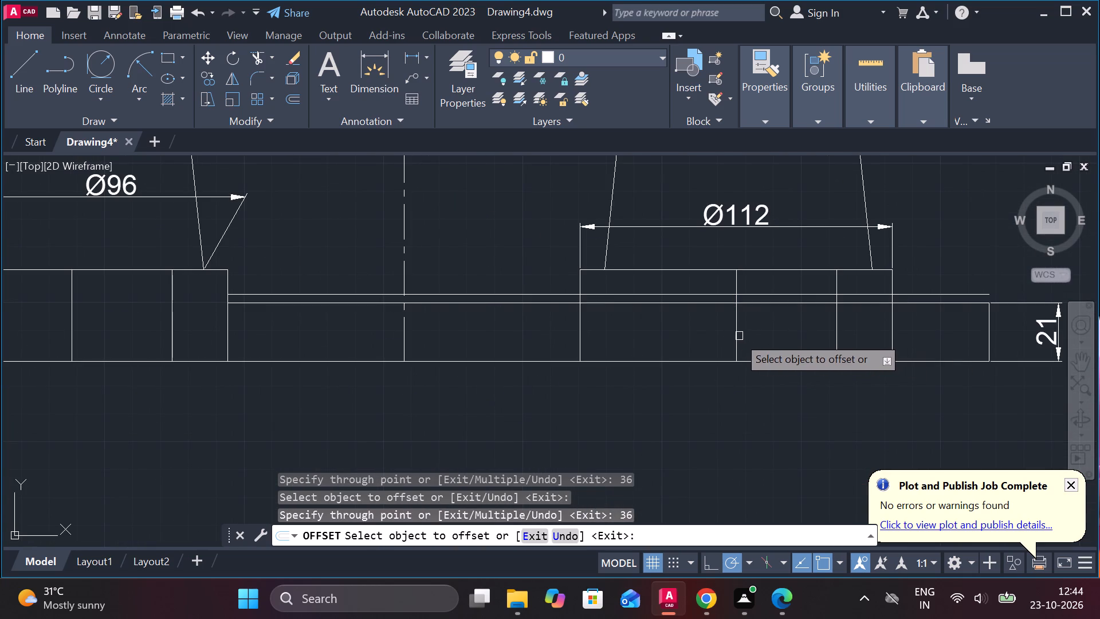
click(740, 327)
key(2)
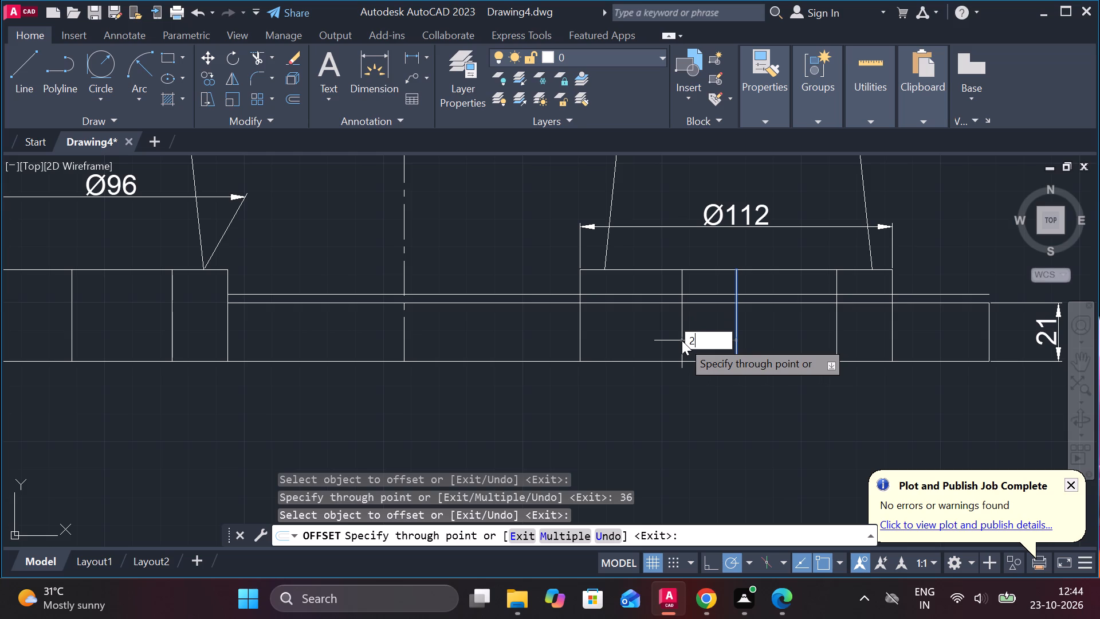
key(BackSpace)
text(37)
key(BackSpace)
key(6)
key(Return)
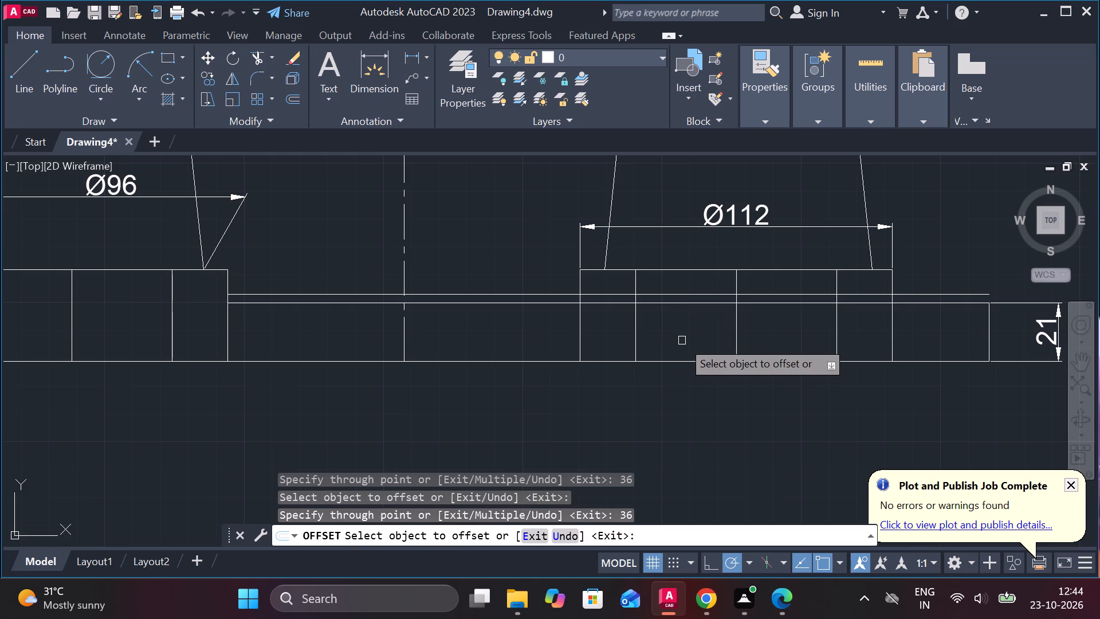
scroll(769, 366, down, 2)
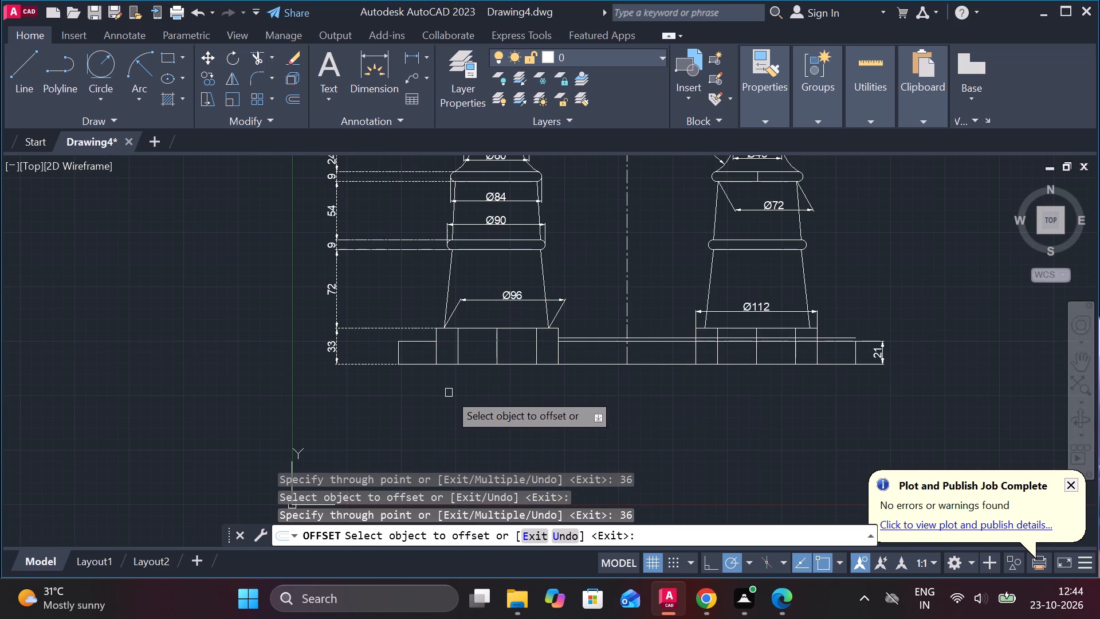
scroll(460, 385, up, 1)
middle_drag(483, 394, 532, 434)
scroll(531, 413, up, 1)
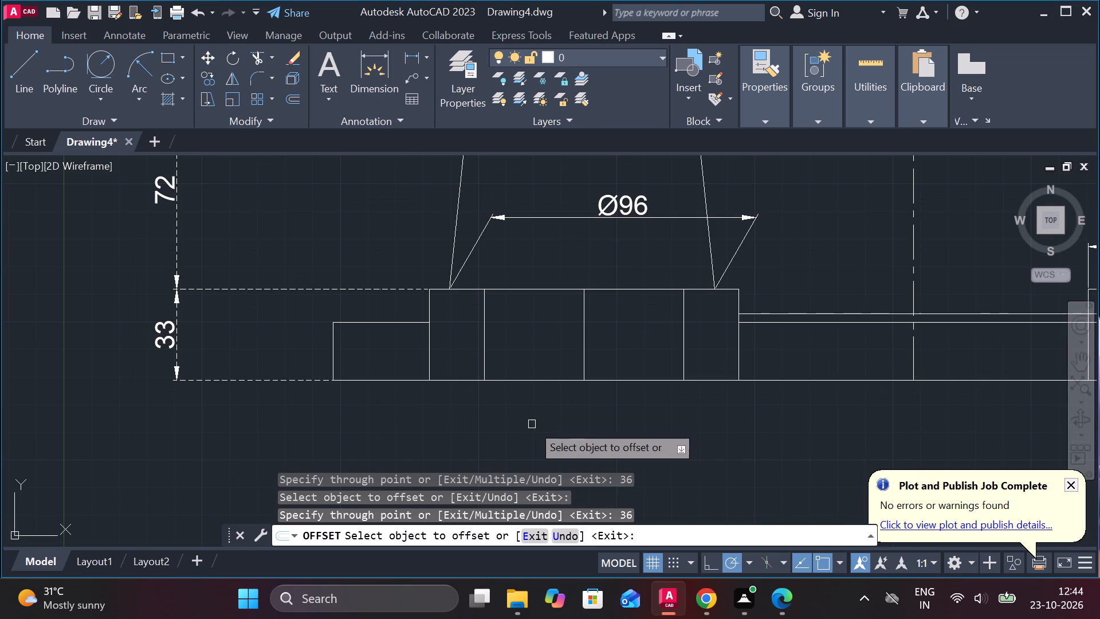
key(Escape)
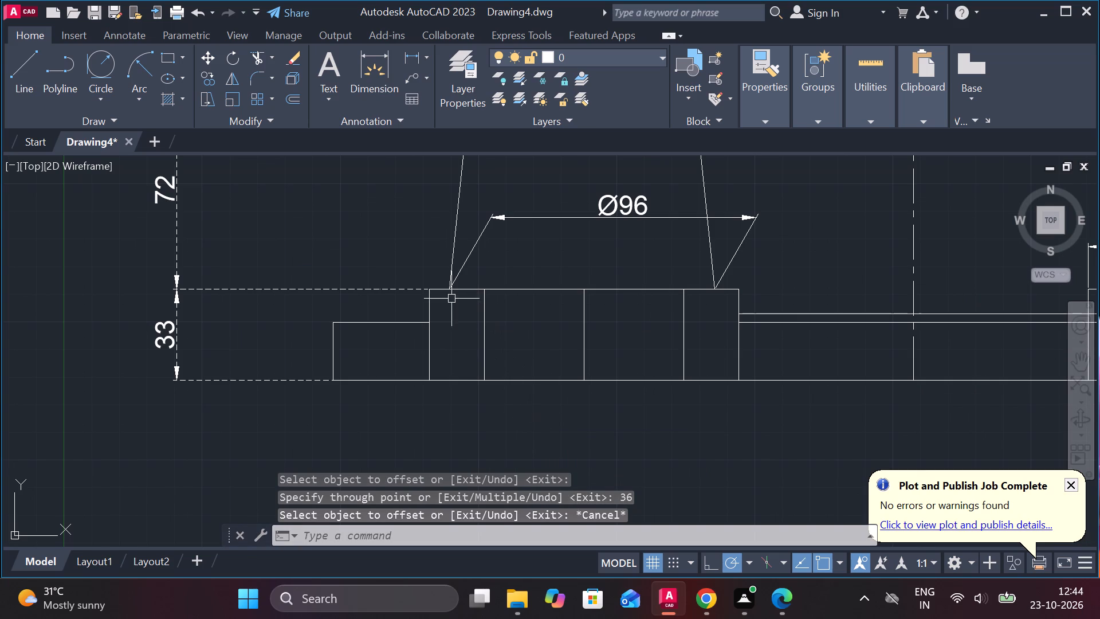
Stretch the top edge of the low step beside the first base block to the block's nearest 36-offset line.
click(422, 323)
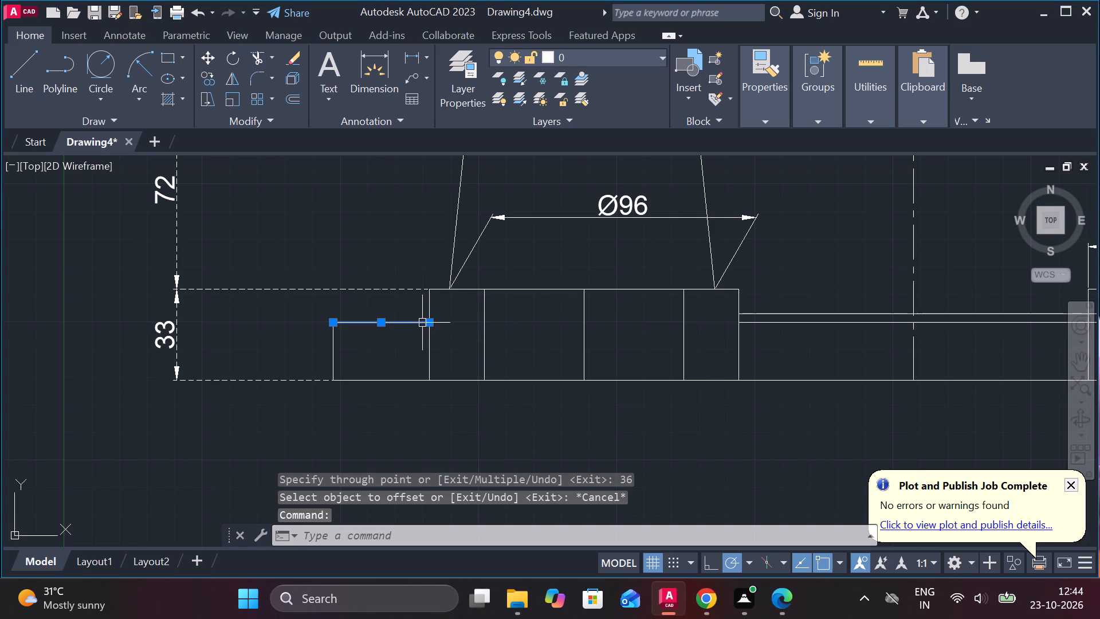
click(430, 321)
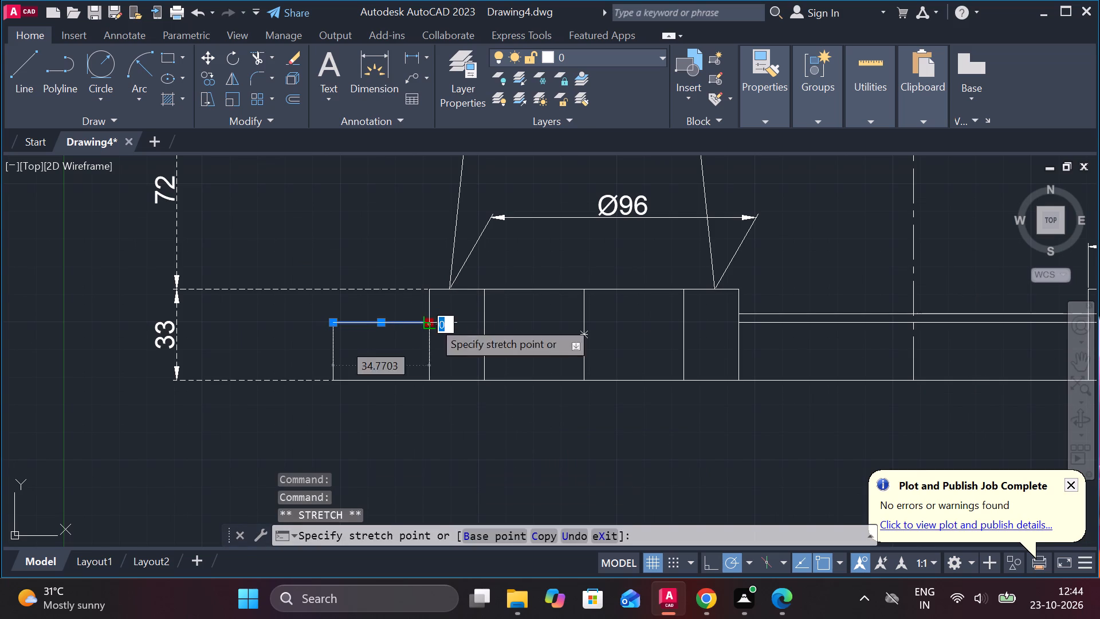
click(484, 322)
key(Escape)
Trim the first base block's outer side edge below the low step's top line.
text(TR)
key(space)
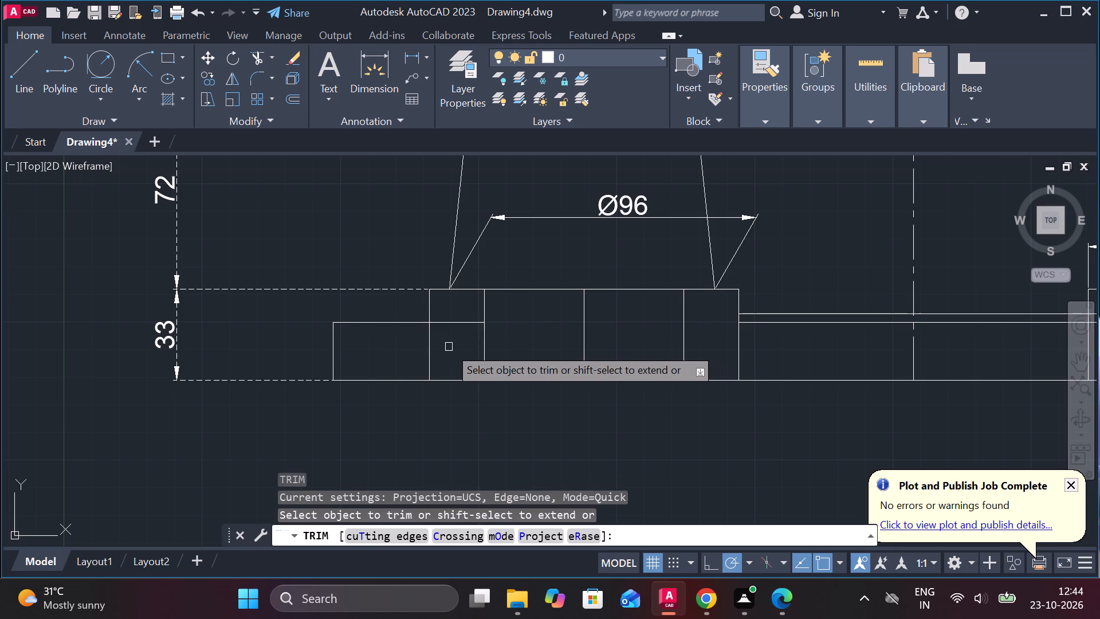
click(431, 345)
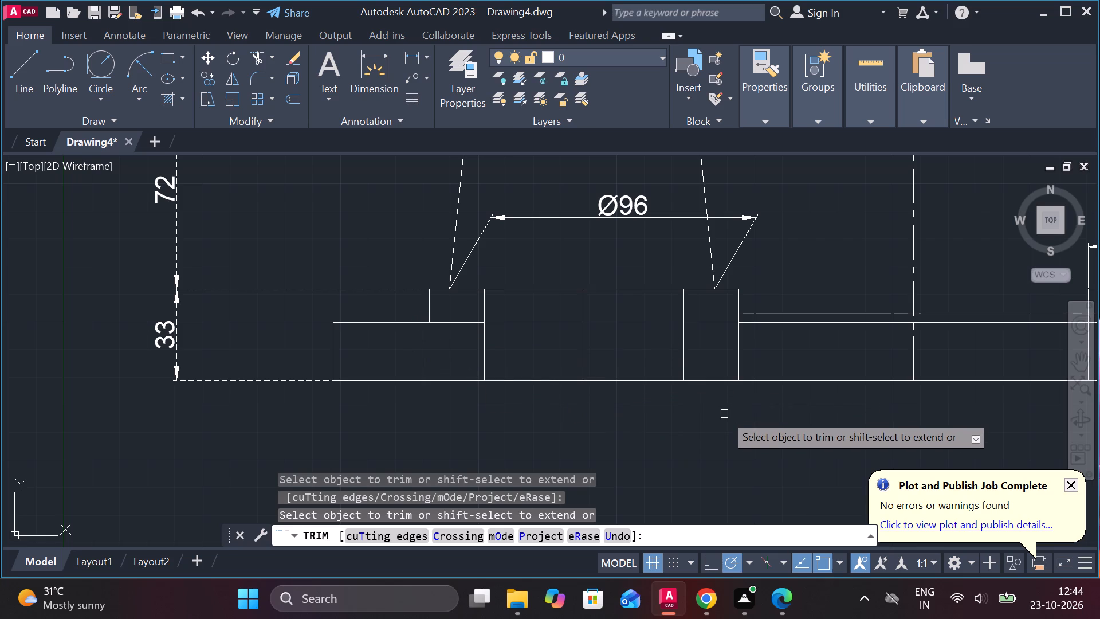
key(Escape)
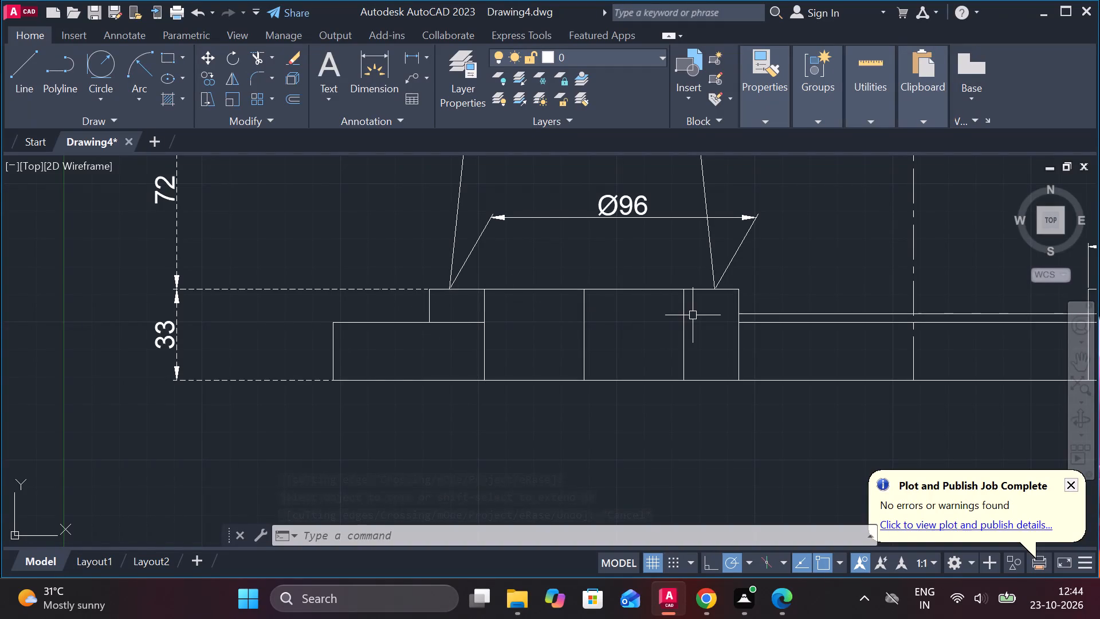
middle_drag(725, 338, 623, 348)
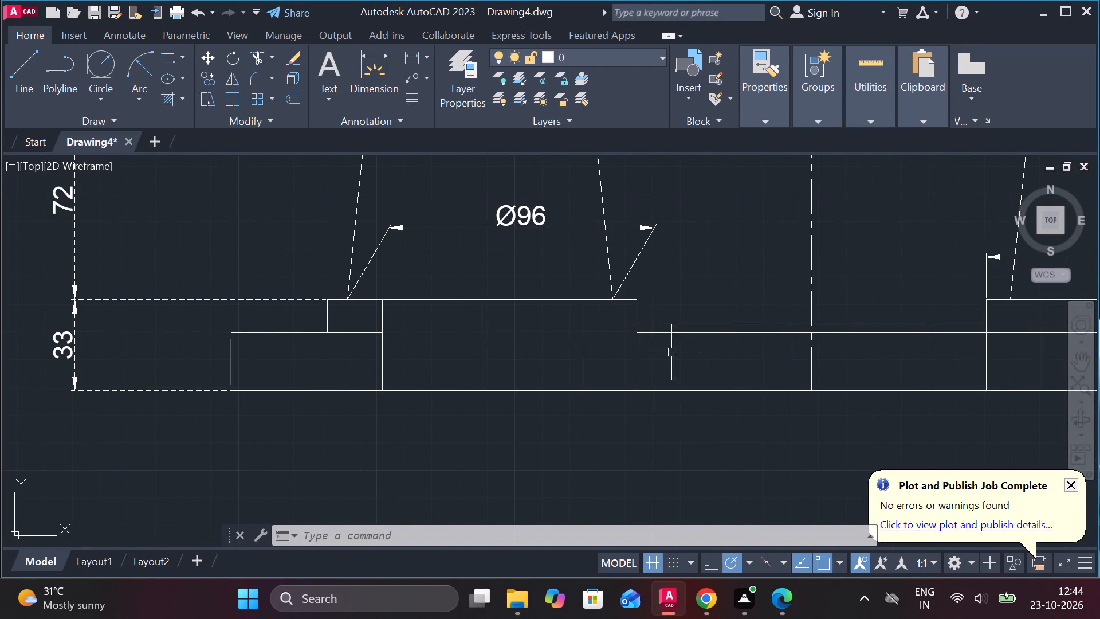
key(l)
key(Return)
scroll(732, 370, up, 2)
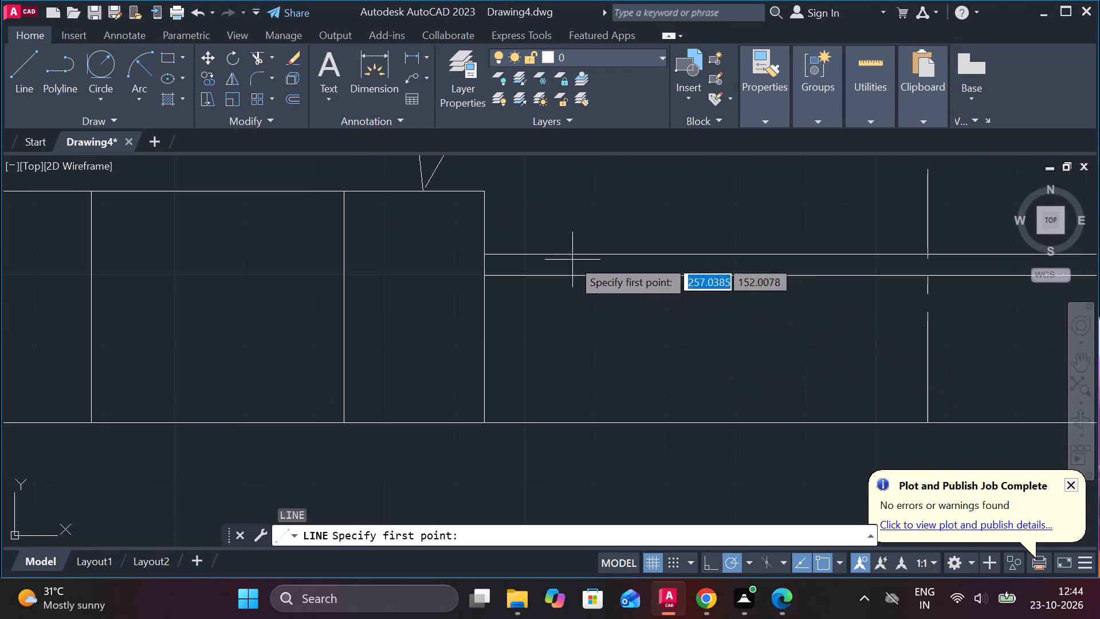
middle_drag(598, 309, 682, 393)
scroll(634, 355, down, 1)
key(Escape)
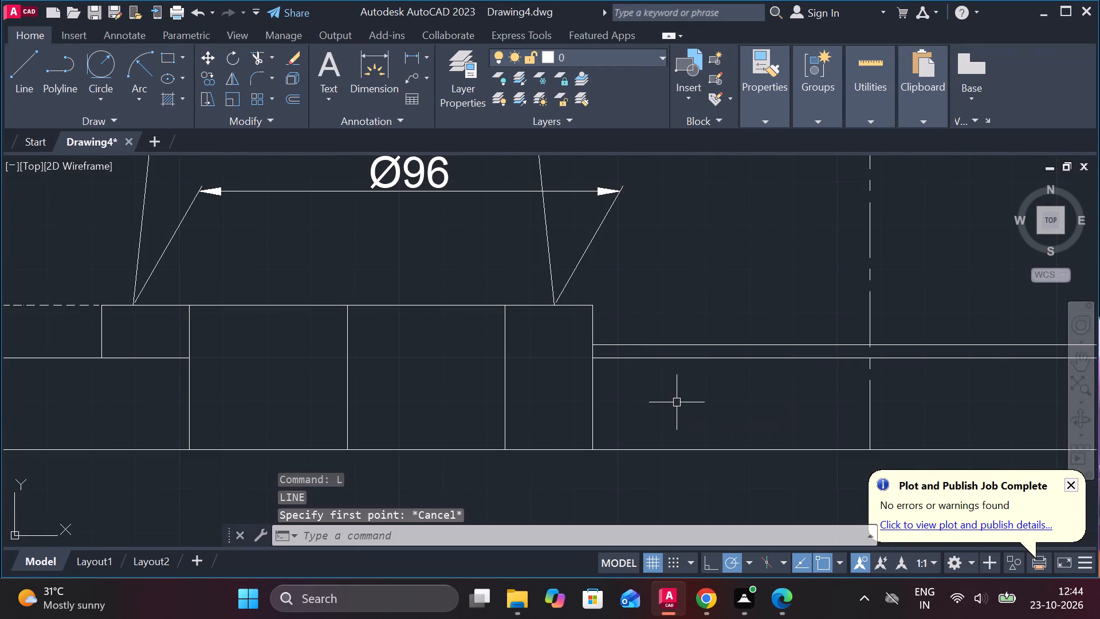
Erase the lower of the two horizontal lines running from the first base block across the second.
click(656, 356)
scroll(673, 386, down, 2)
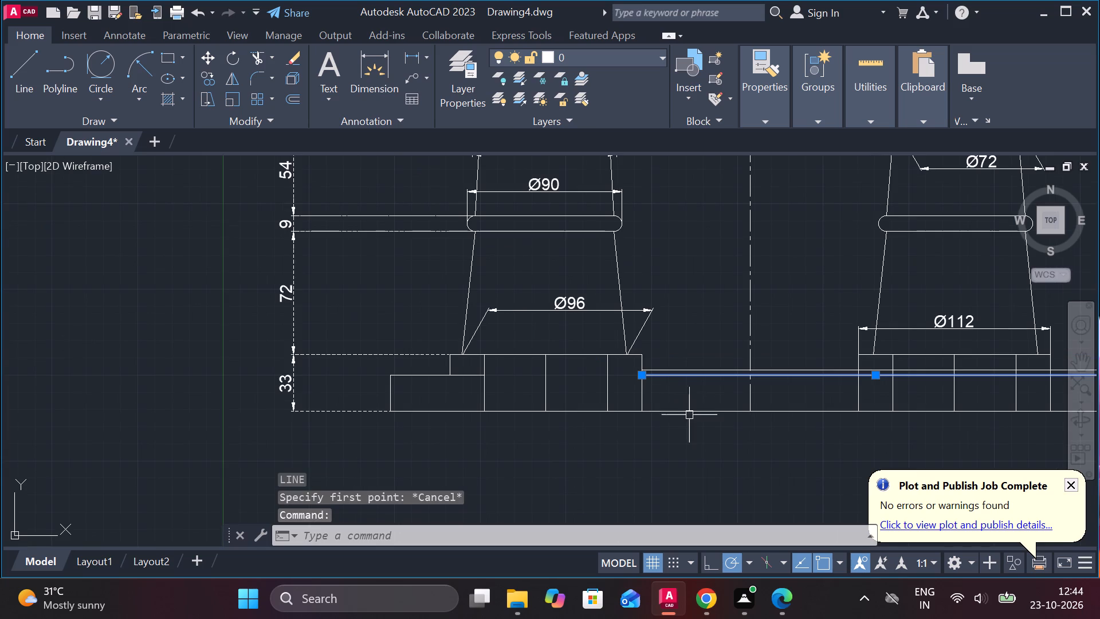
text(E)
key(space)
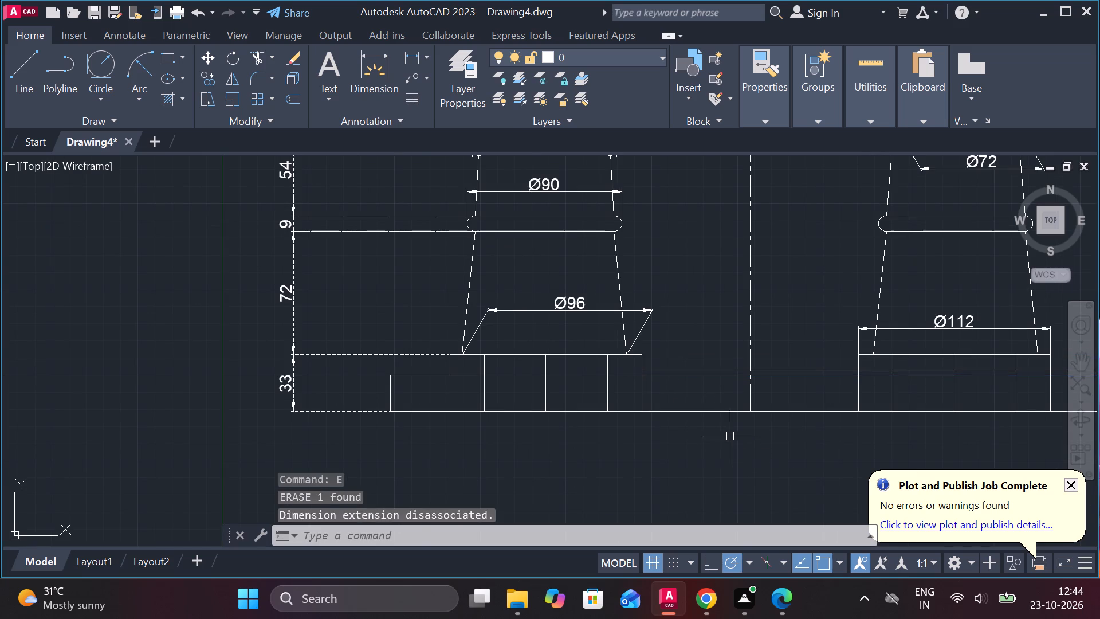
Trim the remaining horizontal connecting line inside the second base block and on its outer side.
scroll(750, 431, down, 1)
middle_drag(748, 428, 510, 436)
scroll(640, 418, up, 2)
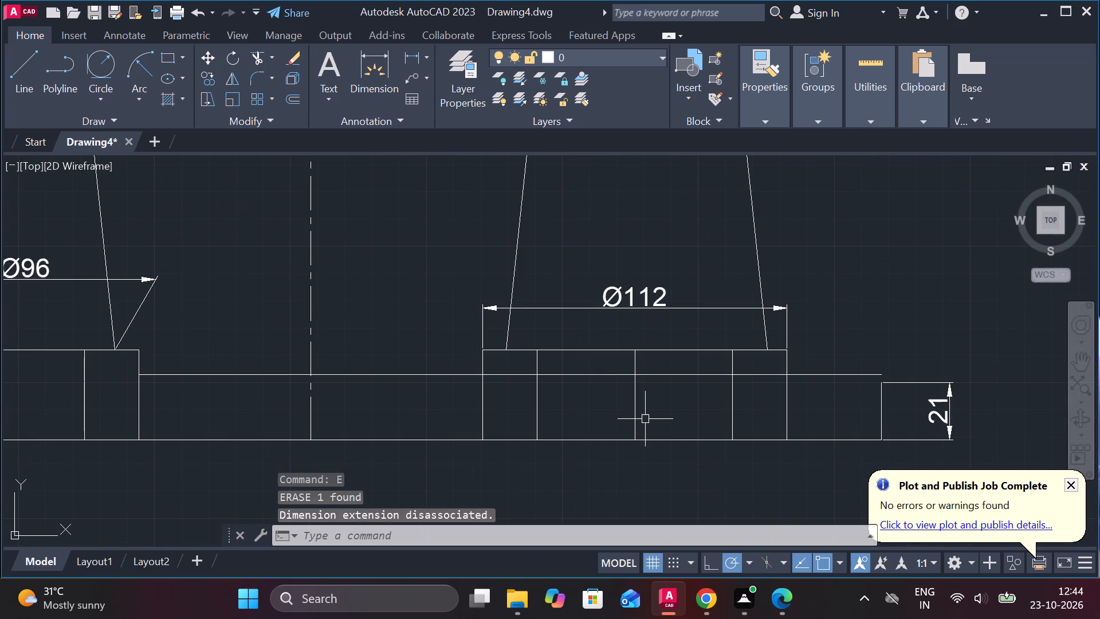
text(TR)
key(space)
click(502, 375)
scroll(517, 382, down, 2)
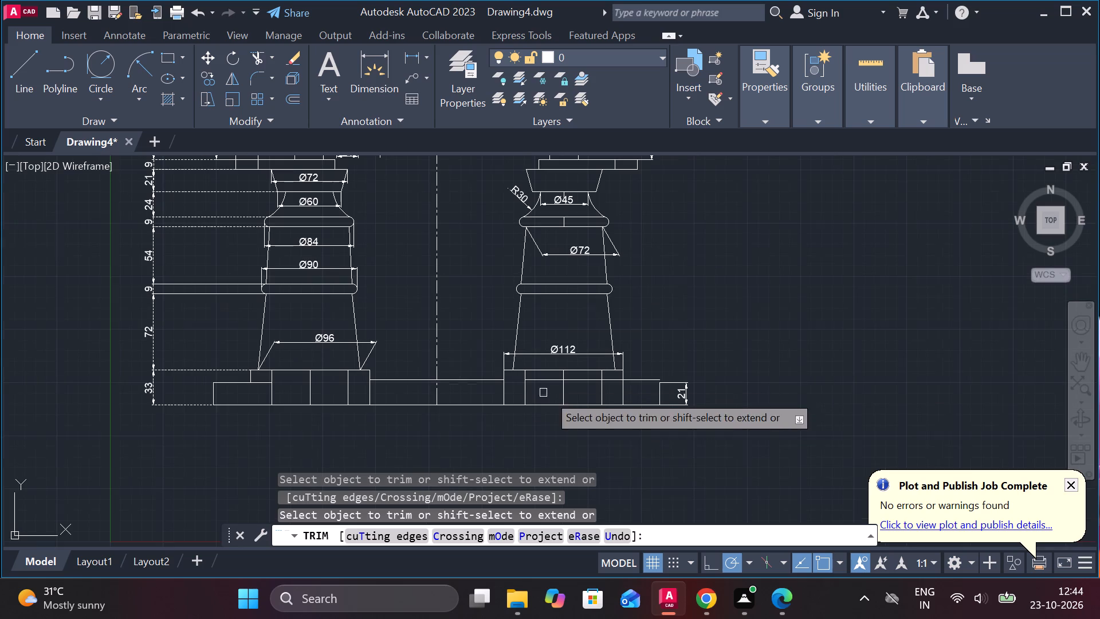
middle_drag(562, 427, 591, 435)
click(580, 389)
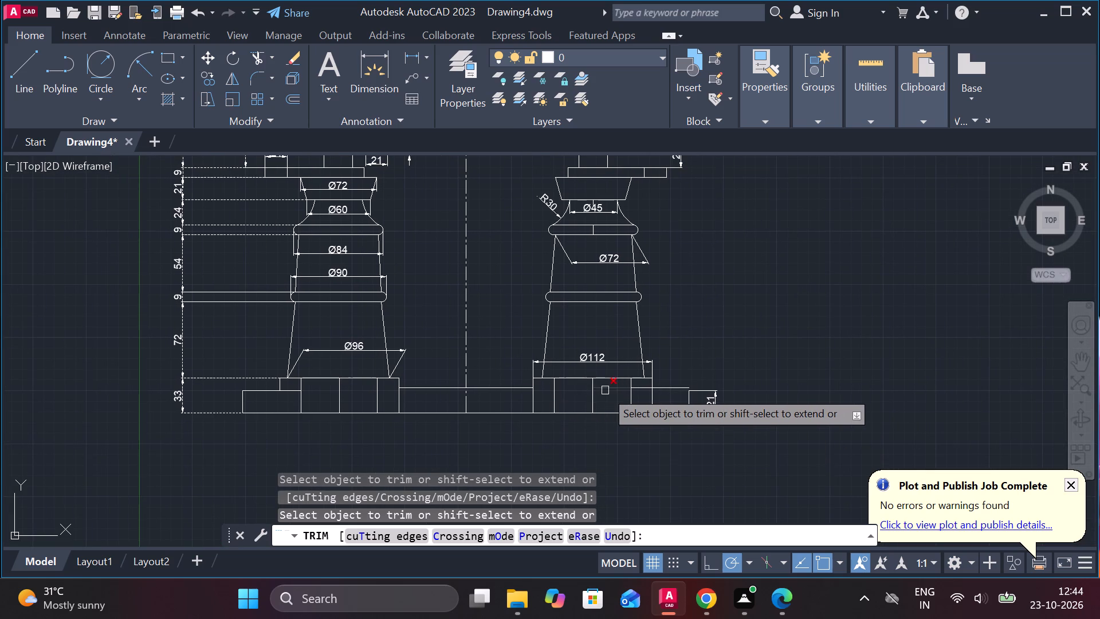
click(605, 390)
click(640, 392)
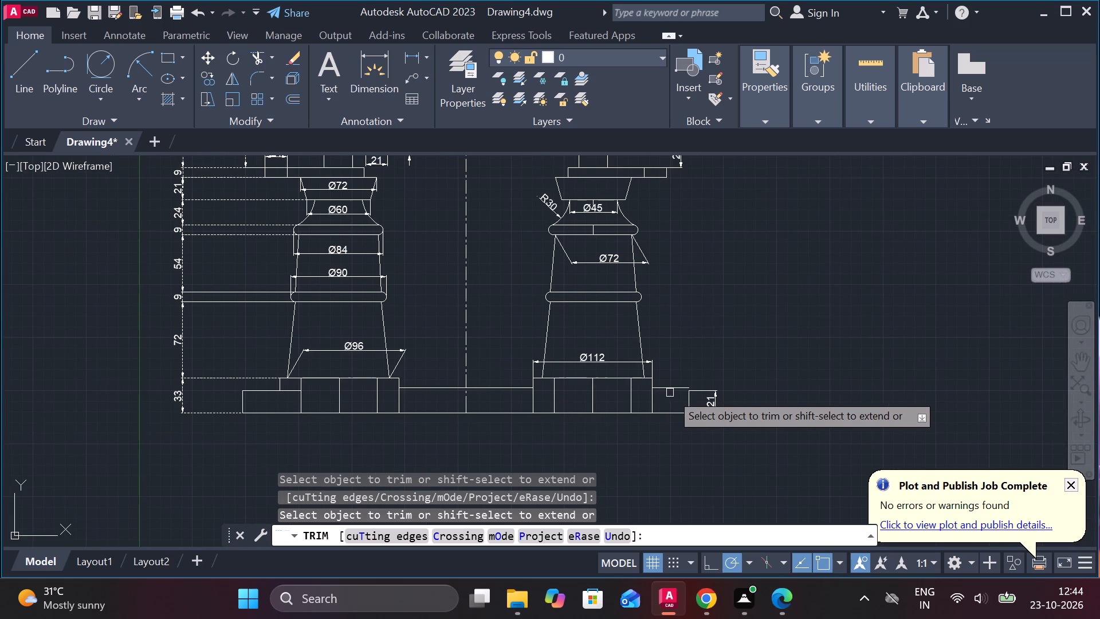
click(677, 389)
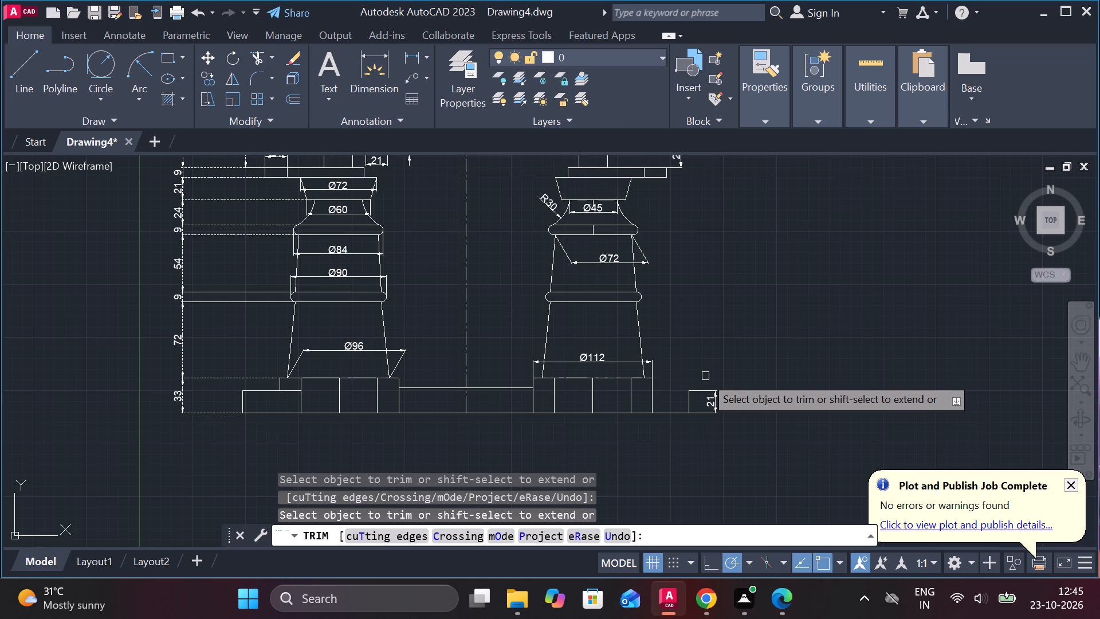
scroll(678, 376, up, 1)
middle_drag(682, 377, 692, 379)
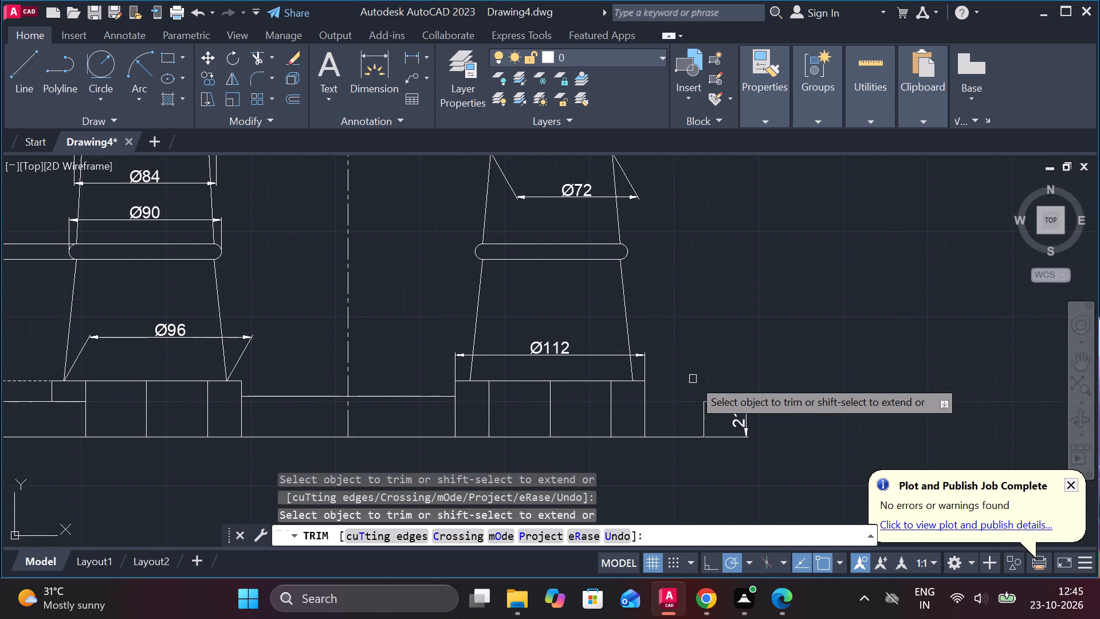
scroll(638, 382, up, 2)
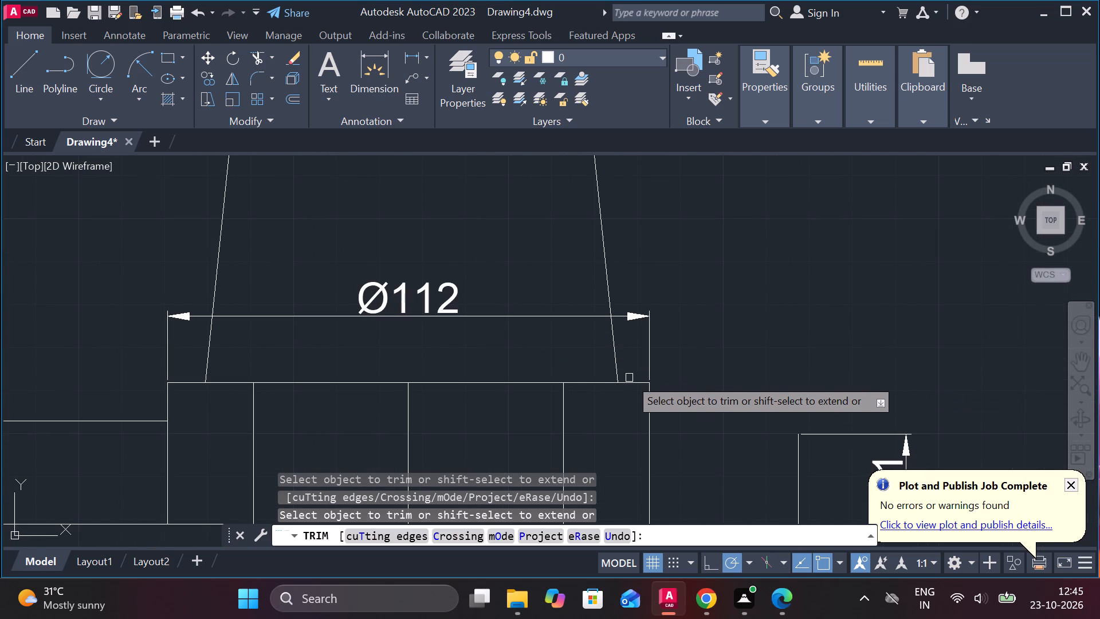
middle_click(704, 380)
key(Escape)
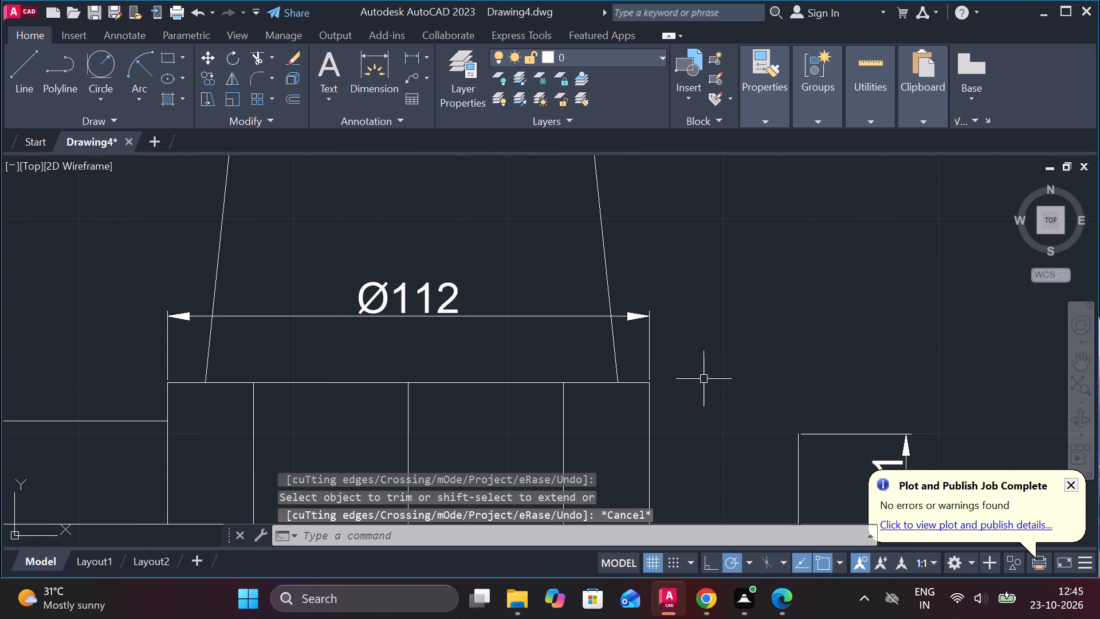
Trim the part of the first base block's outer 36-offset line above the low step's top line.
scroll(704, 379, down, 2)
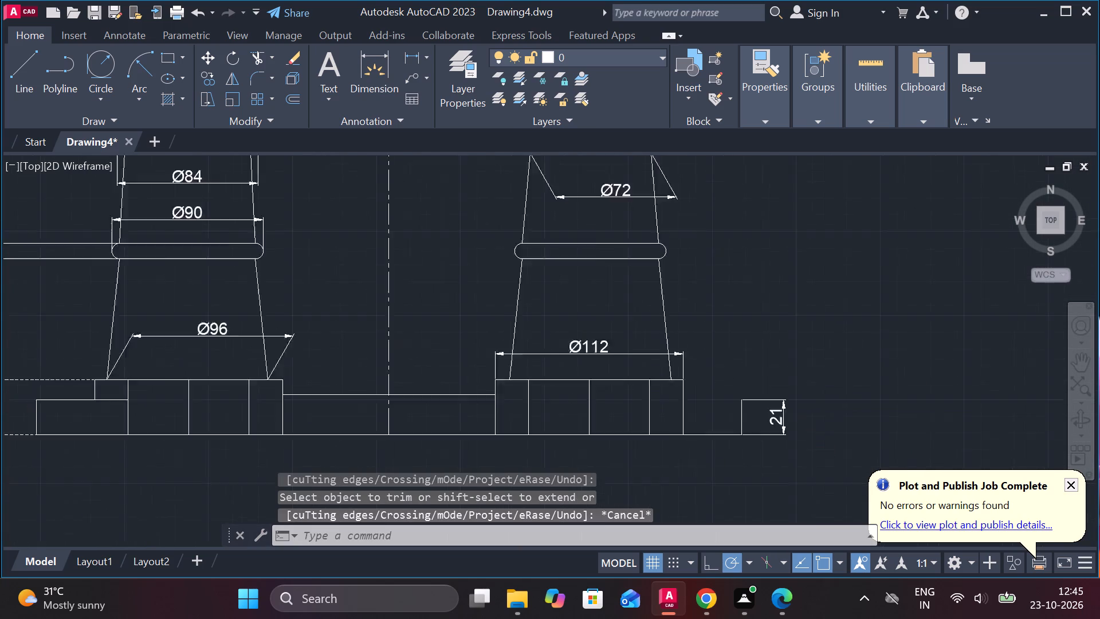
scroll(706, 378, down, 1)
middle_drag(442, 417, 607, 408)
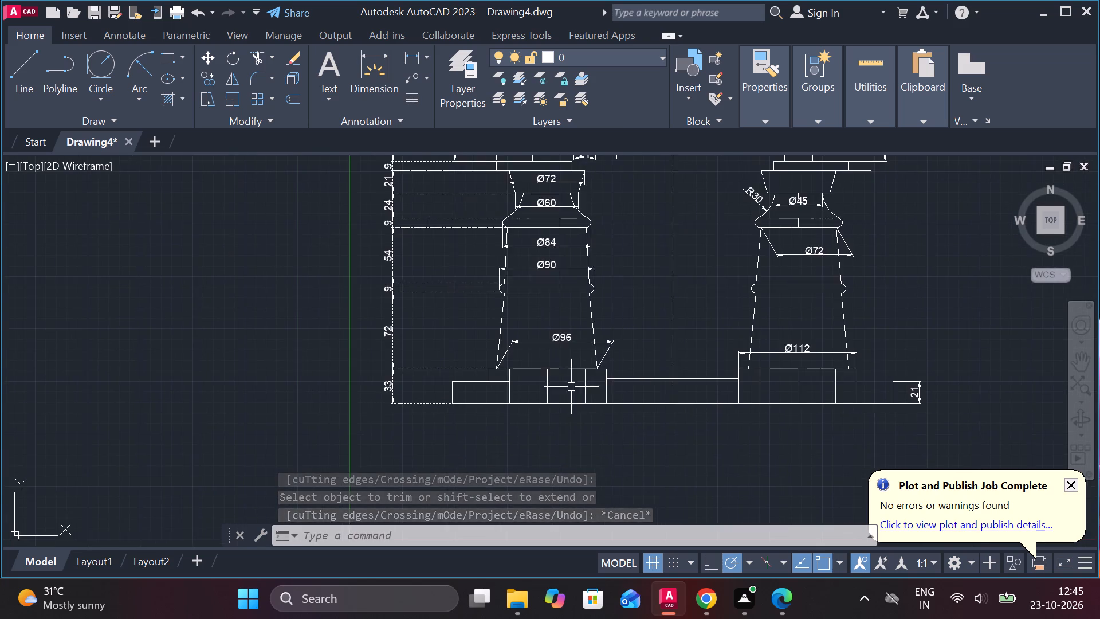
scroll(514, 370, up, 2)
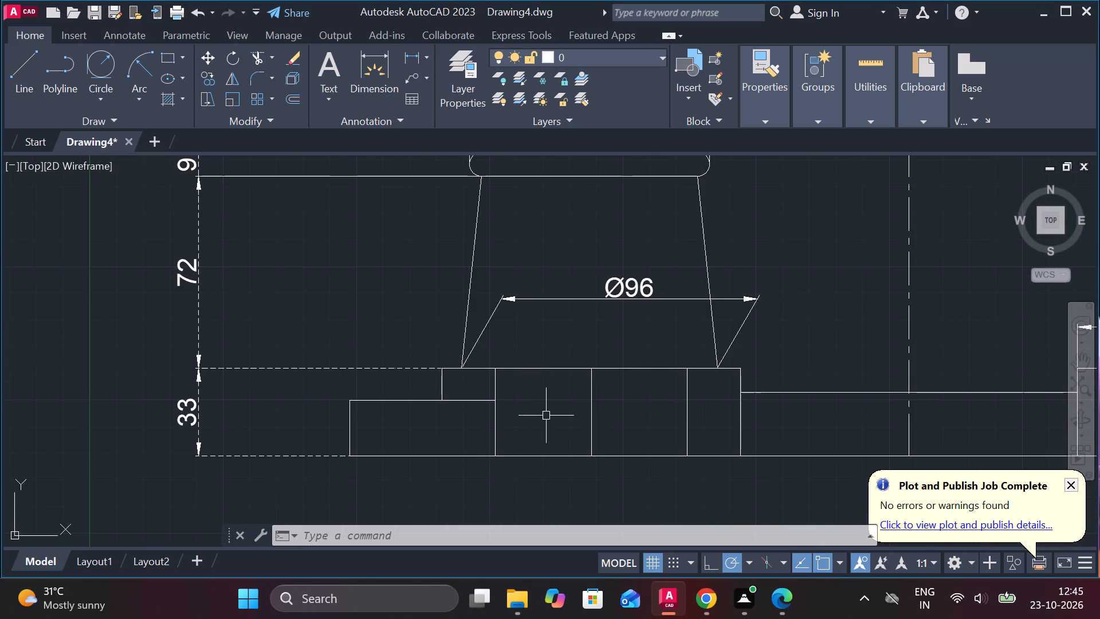
text(TR)
key(space)
click(494, 391)
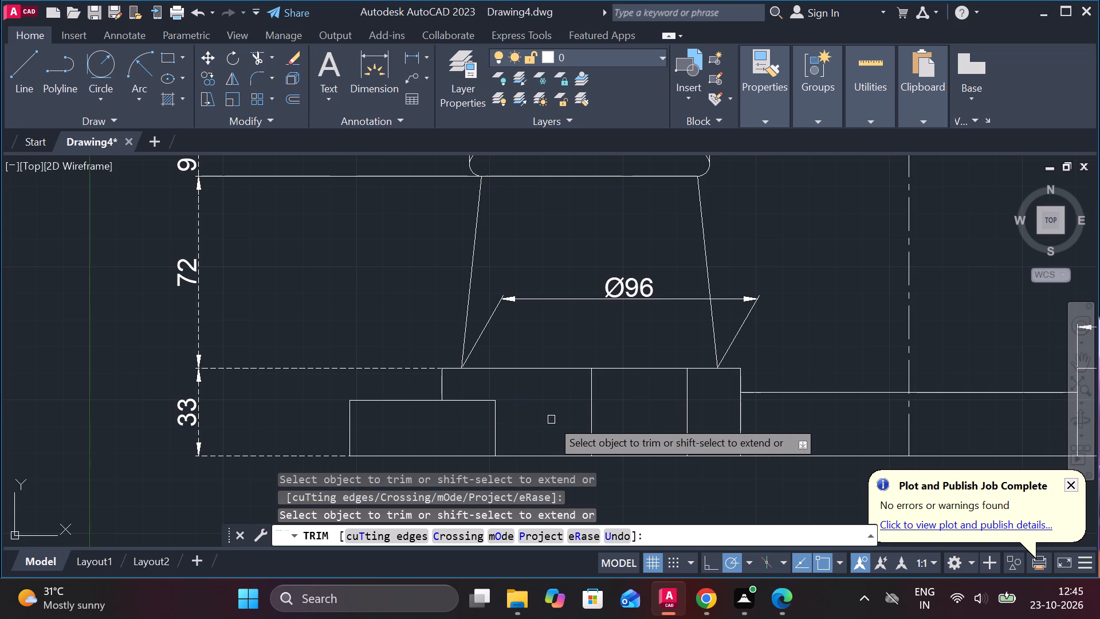
scroll(551, 420, down, 1)
scroll(551, 420, up, 1)
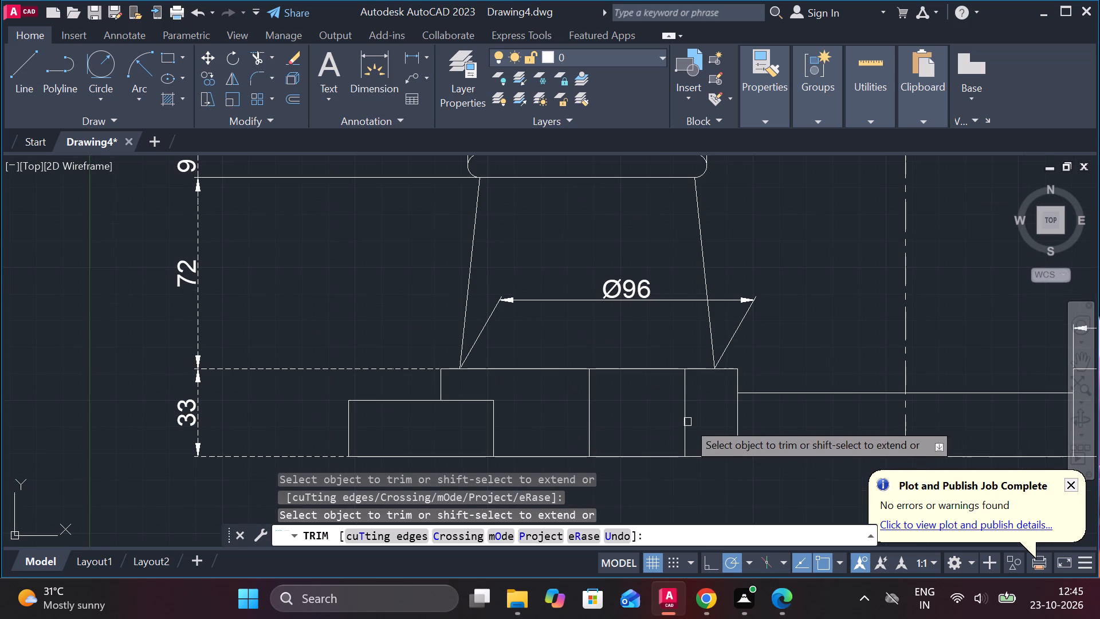
Extend the horizontal connecting line into the first base block up to its inner 36-offset line.
text(EX)
key(space)
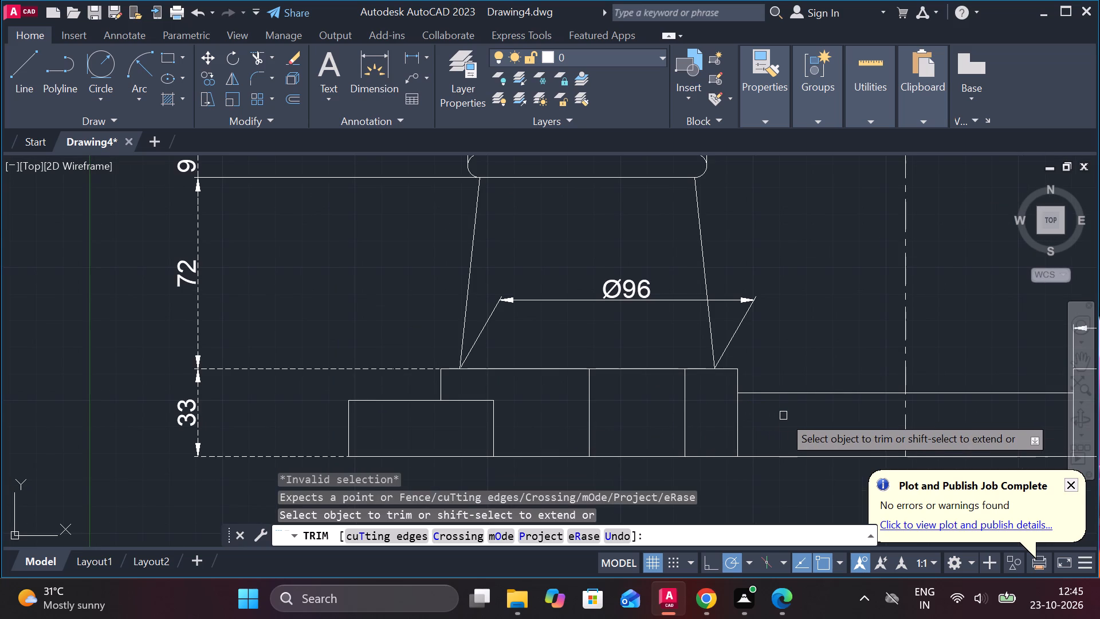
key(Escape)
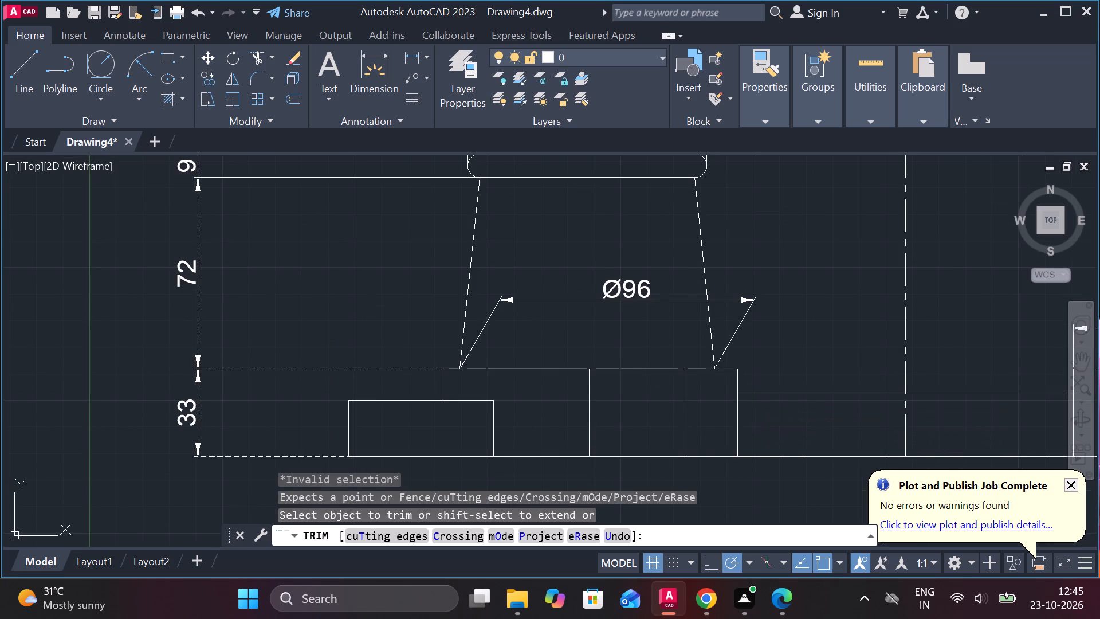
key(Escape)
text(EX)
key(space)
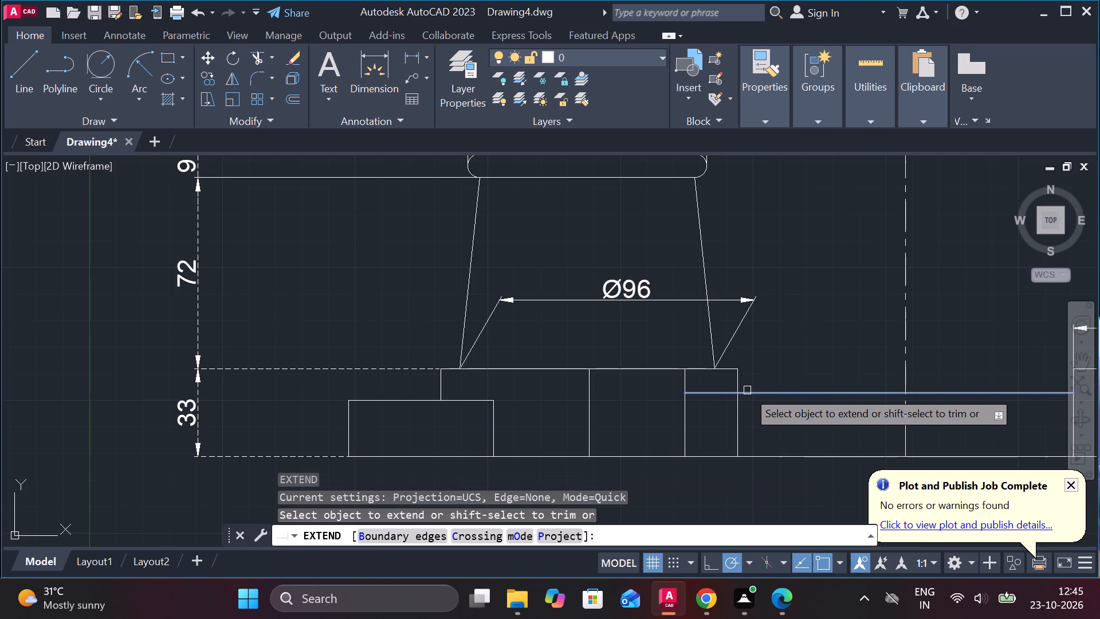
click(747, 390)
key(Escape)
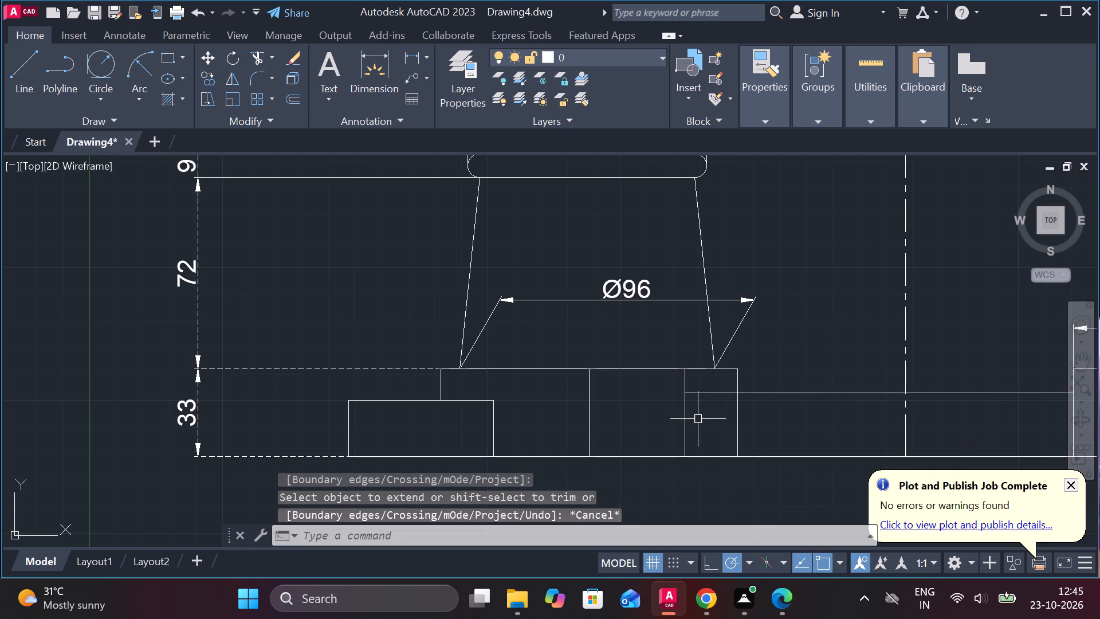
Trim the first base block's inner 36-offset line above the connecting line and its inner side edge below that line.
text(TR)
key(space)
click(687, 386)
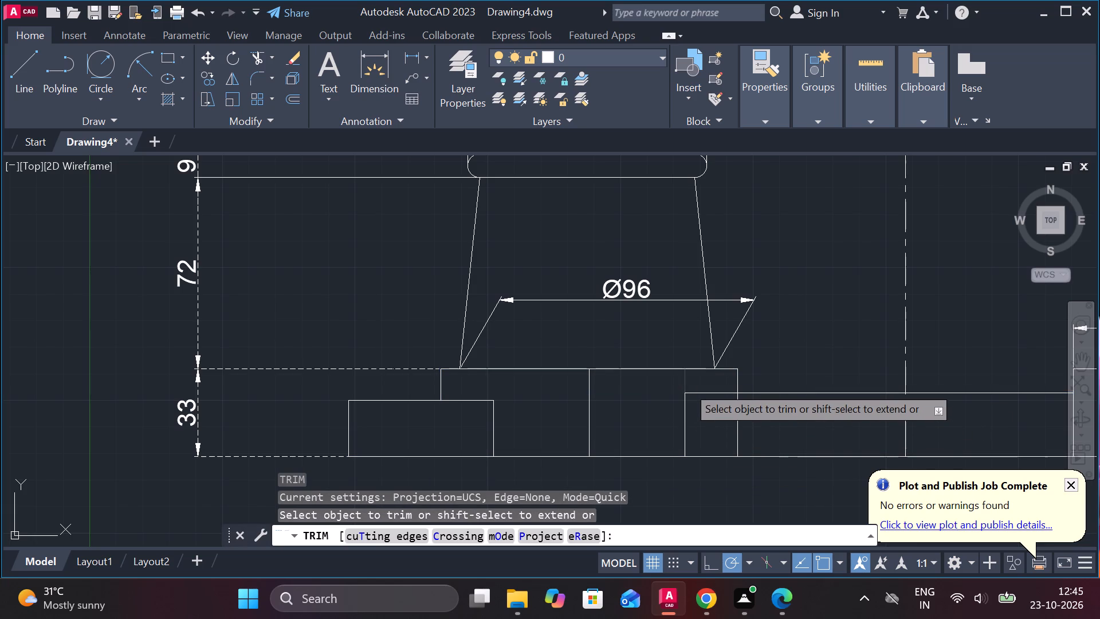
click(736, 423)
scroll(740, 425, down, 1)
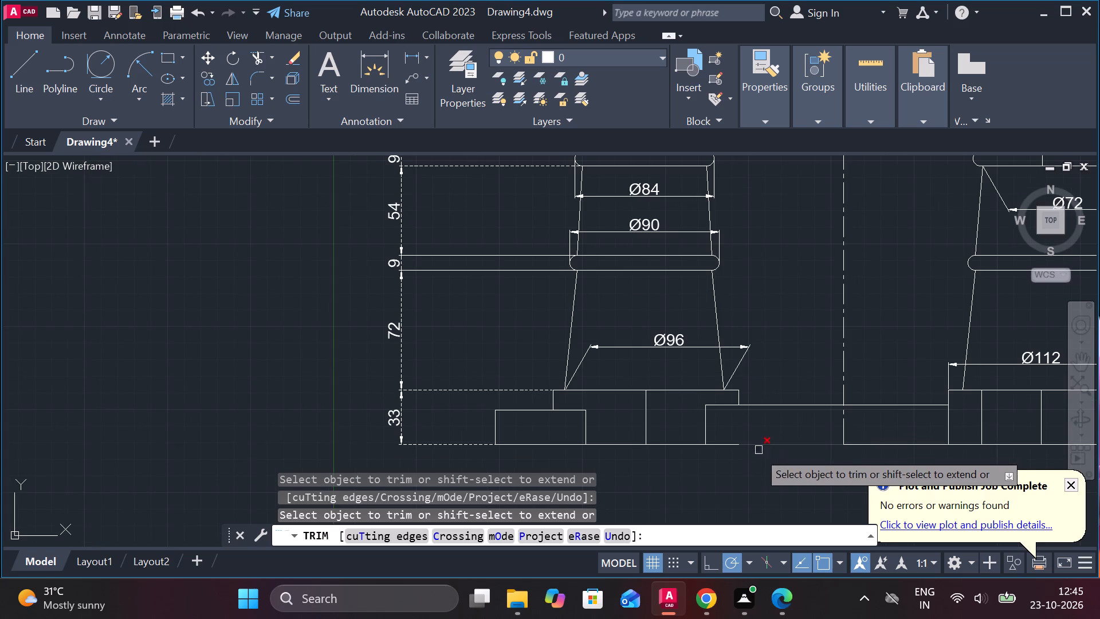
middle_drag(740, 461, 692, 461)
middle_drag(708, 465, 545, 441)
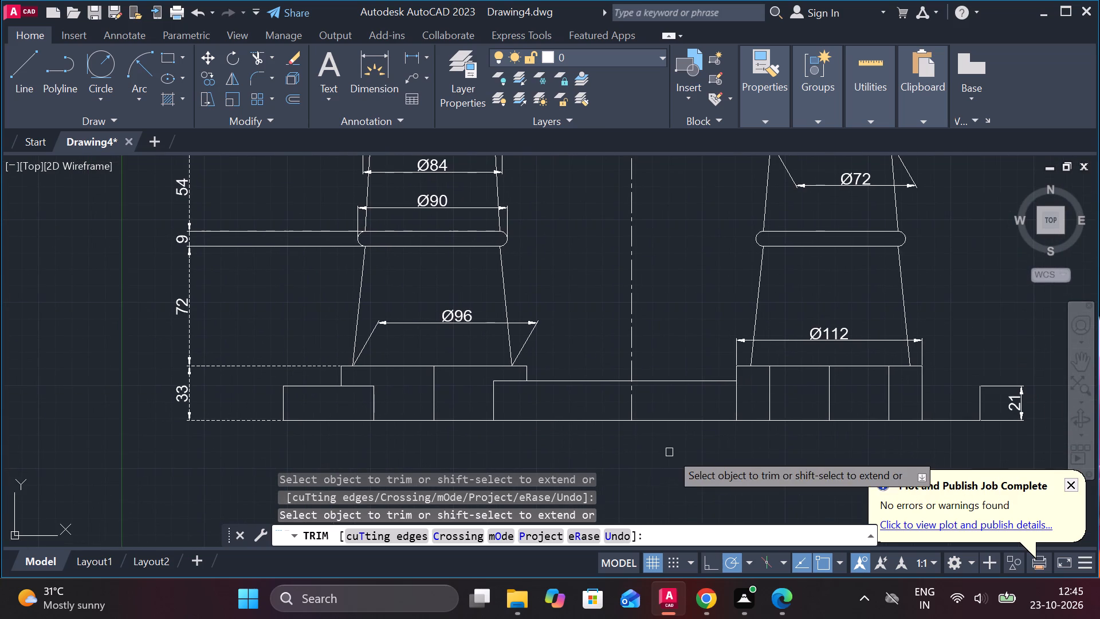
middle_drag(695, 455, 598, 455)
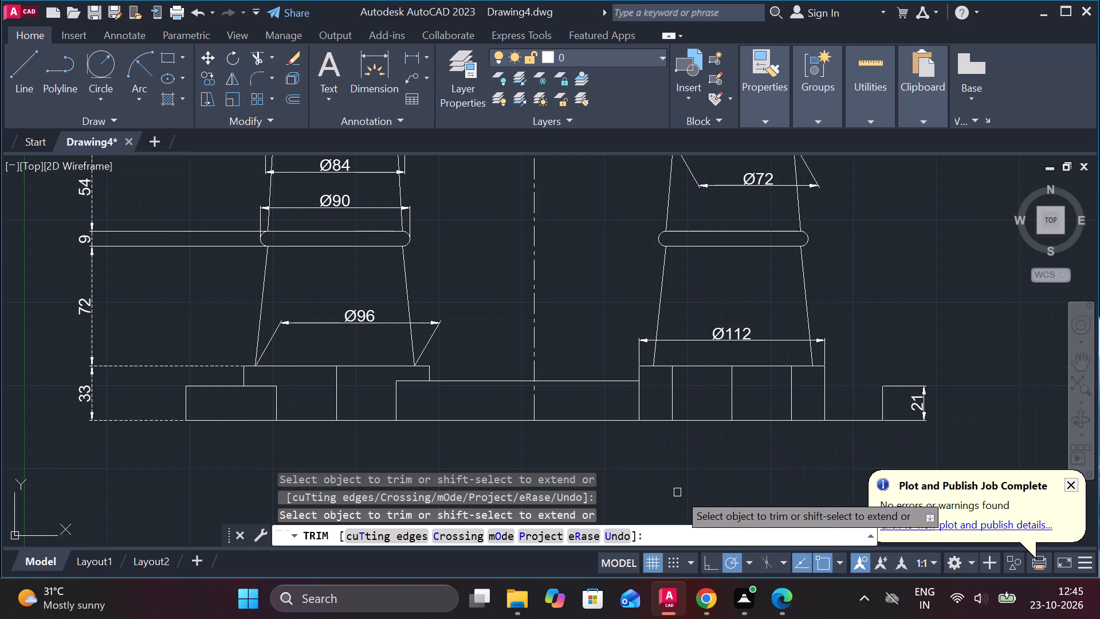
key(Escape)
Extend the horizontal connecting line across the second base block to its outer side edge.
text(EX)
key(space)
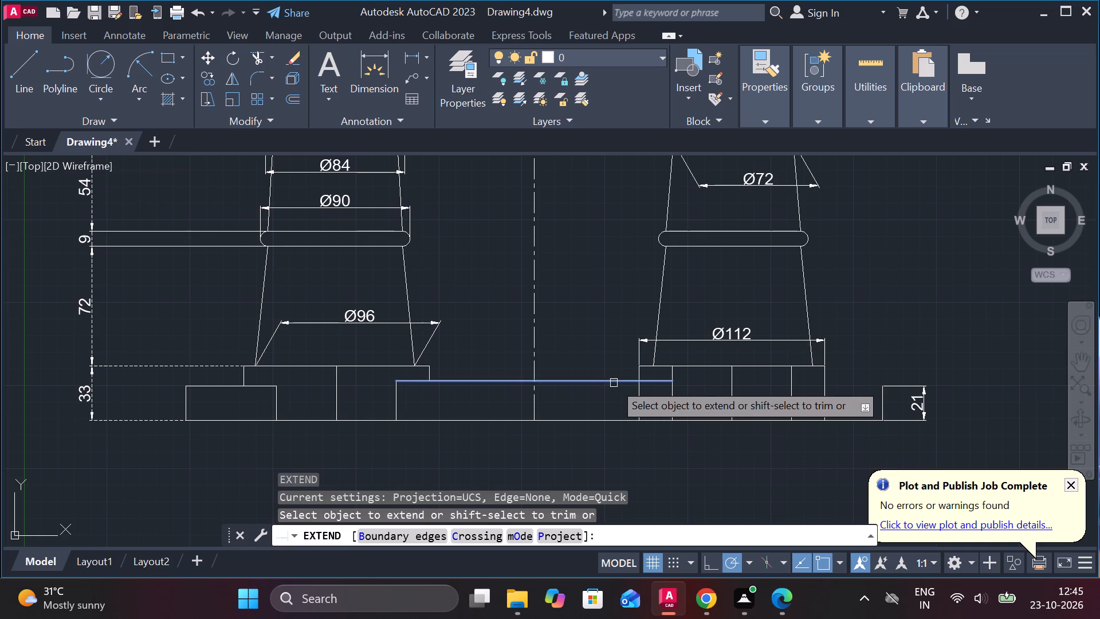
click(614, 382)
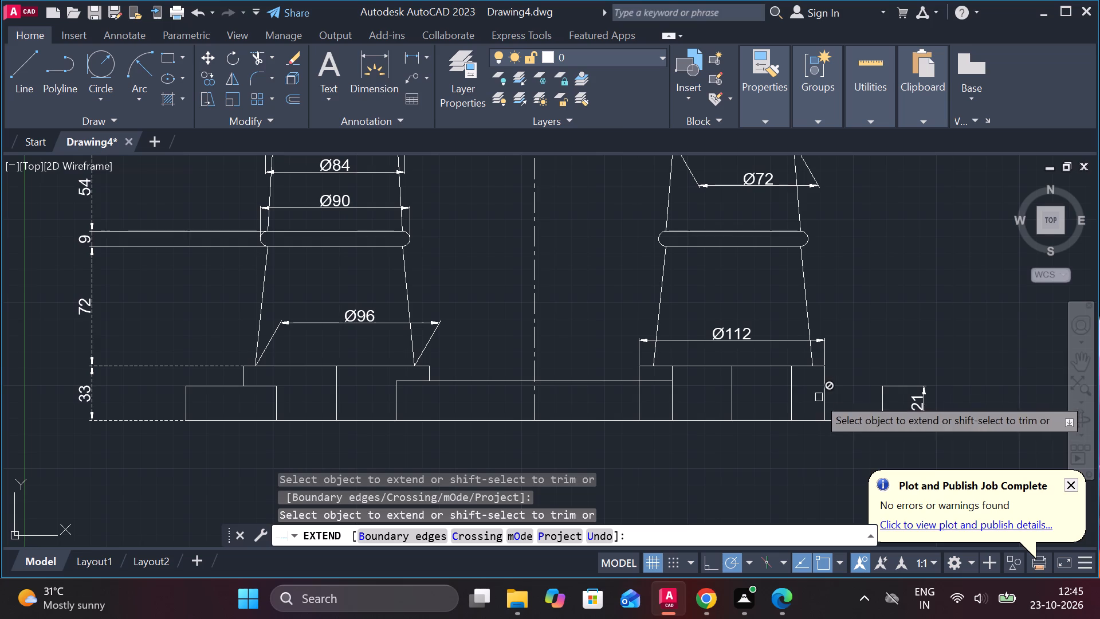
click(651, 382)
click(685, 382)
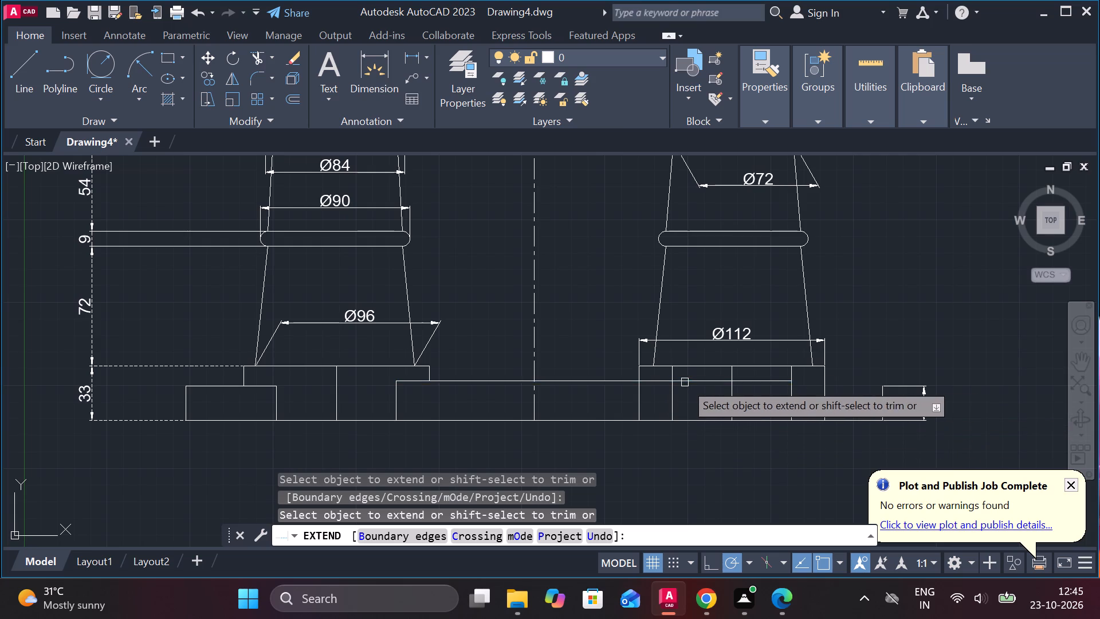
click(751, 382)
key(Escape)
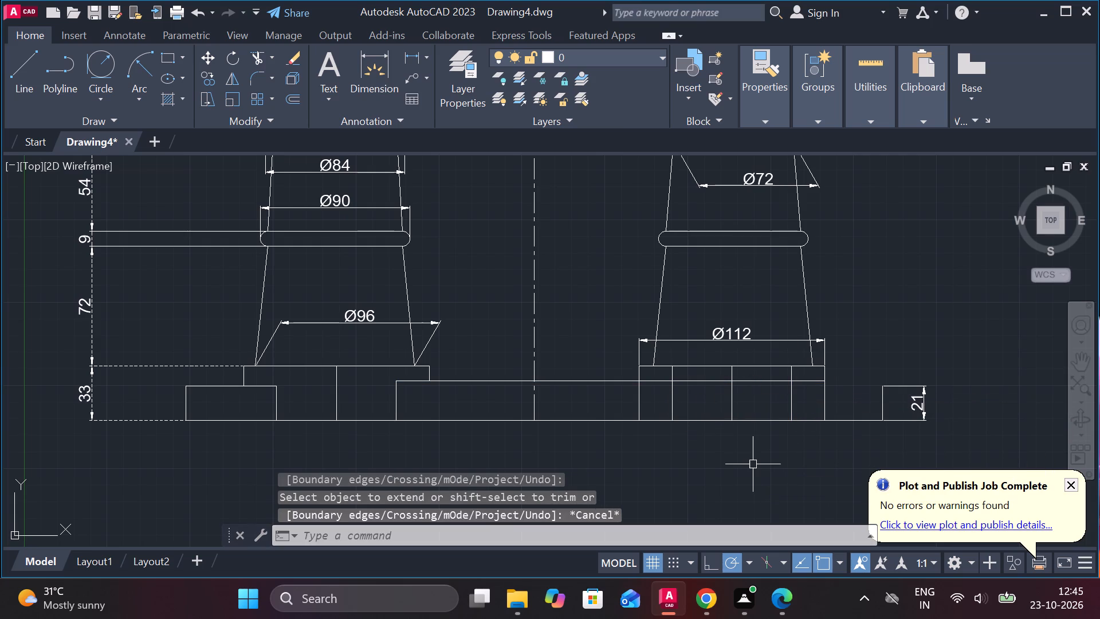
Trim the second base block's inner half into a step by cutting the inner 36-offset, connecting and inner side lines at their intersections.
text(TR)
key(space)
scroll(693, 409, up, 1)
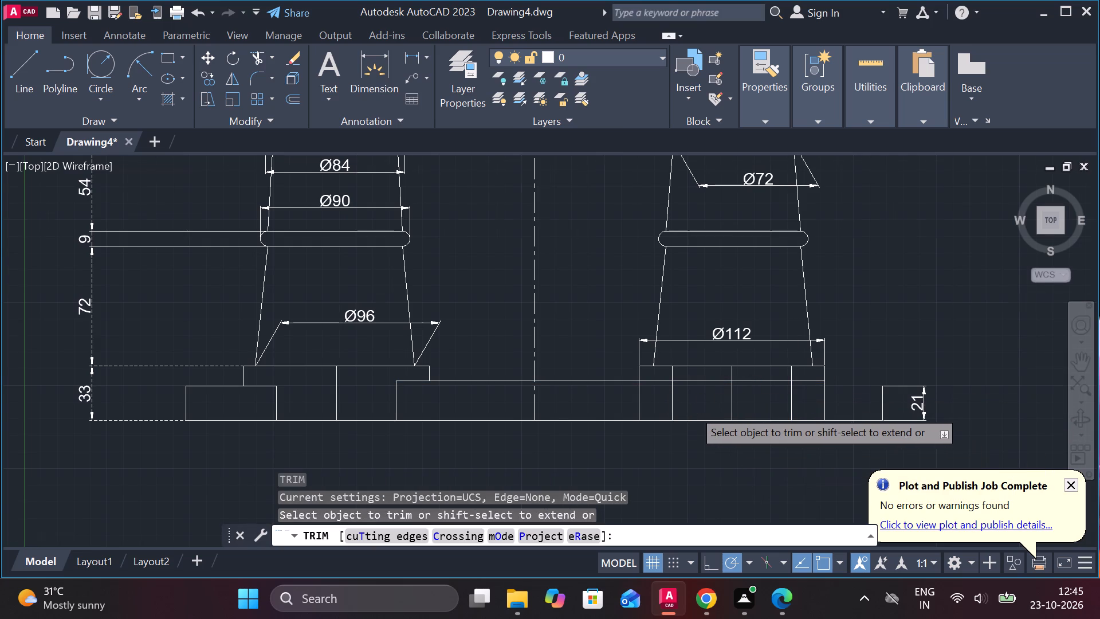
scroll(693, 409, up, 1)
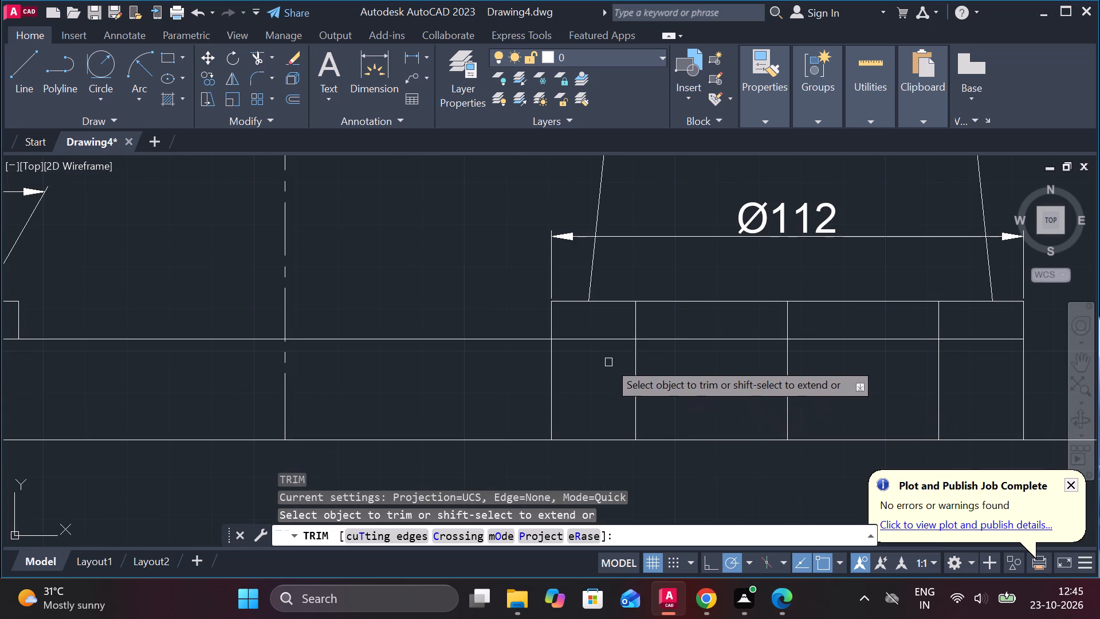
click(637, 326)
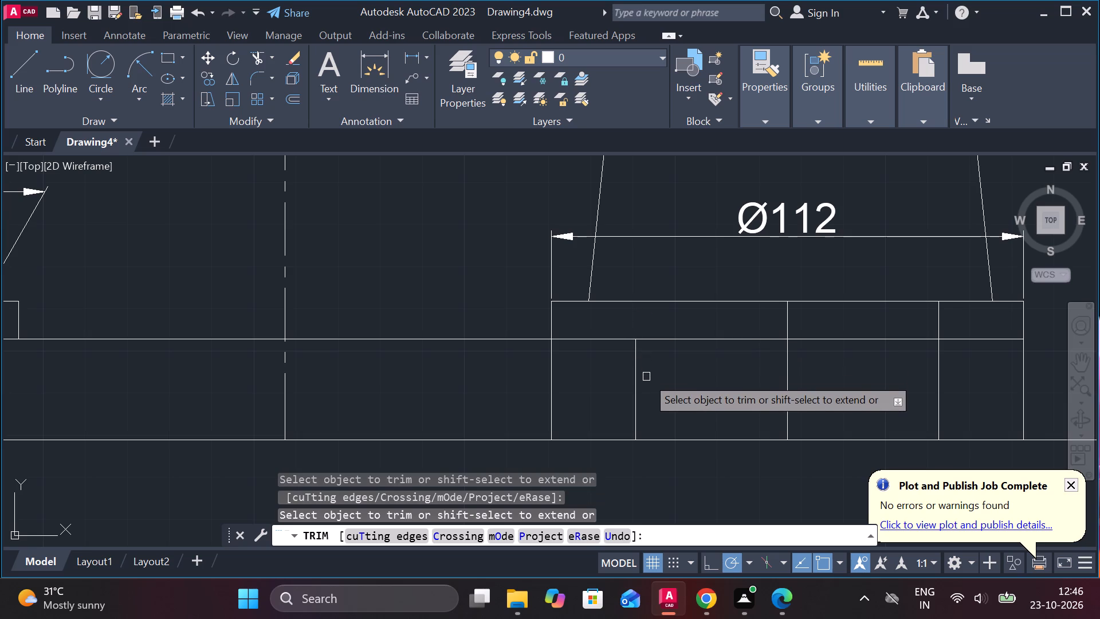
click(663, 343)
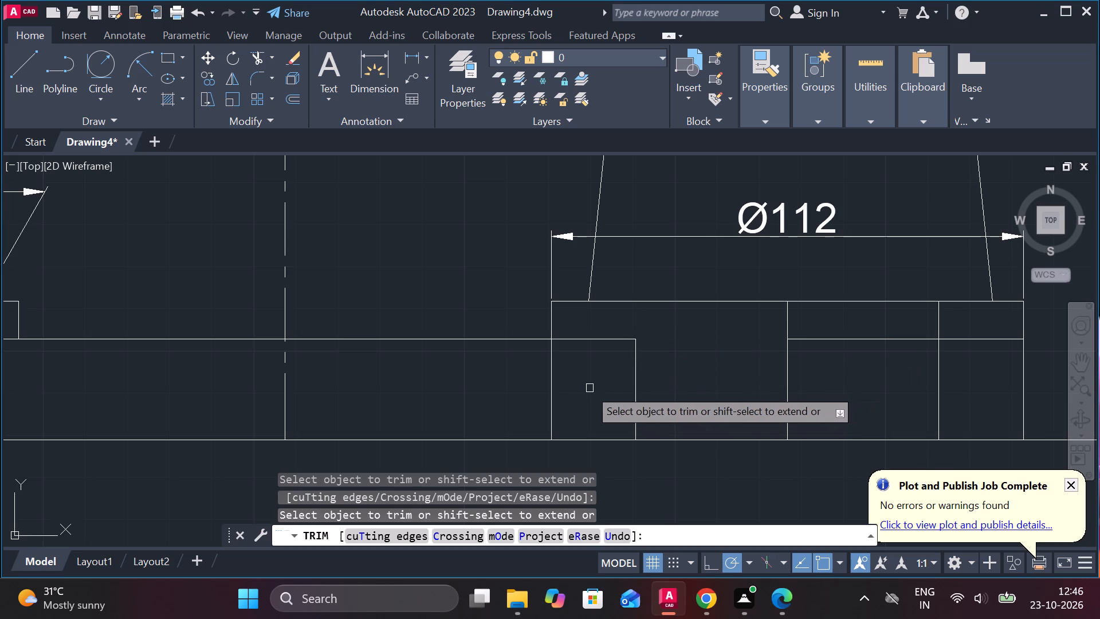
click(544, 385)
click(563, 379)
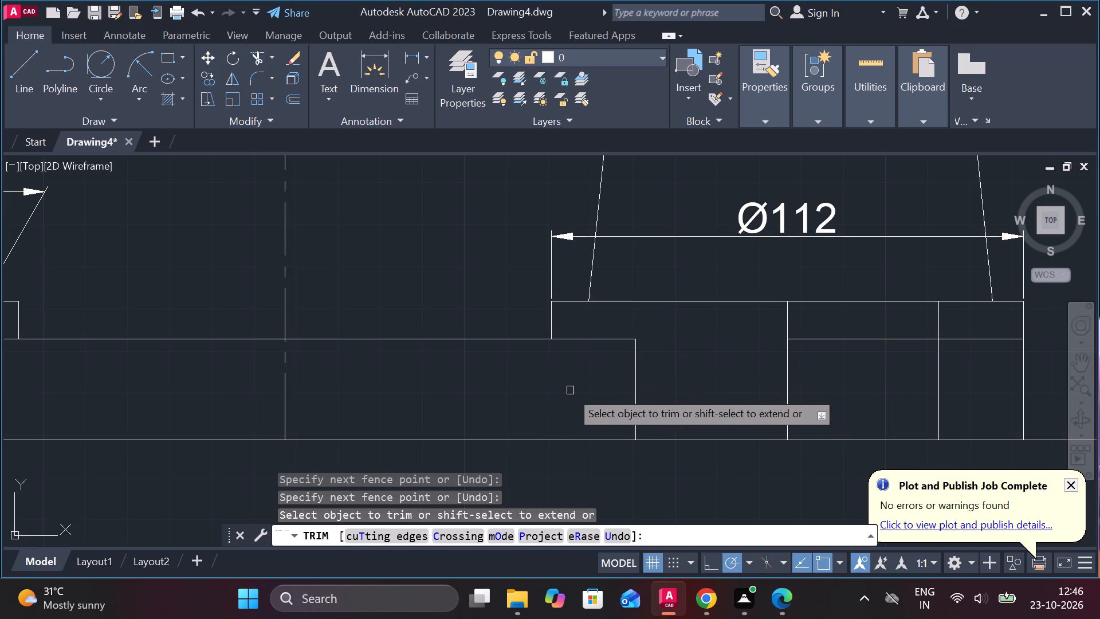
Trim the second base block's outer half into a matching step at the outer 36-offset line, connecting line and outer side edge.
scroll(571, 392, down, 3)
scroll(646, 419, up, 2)
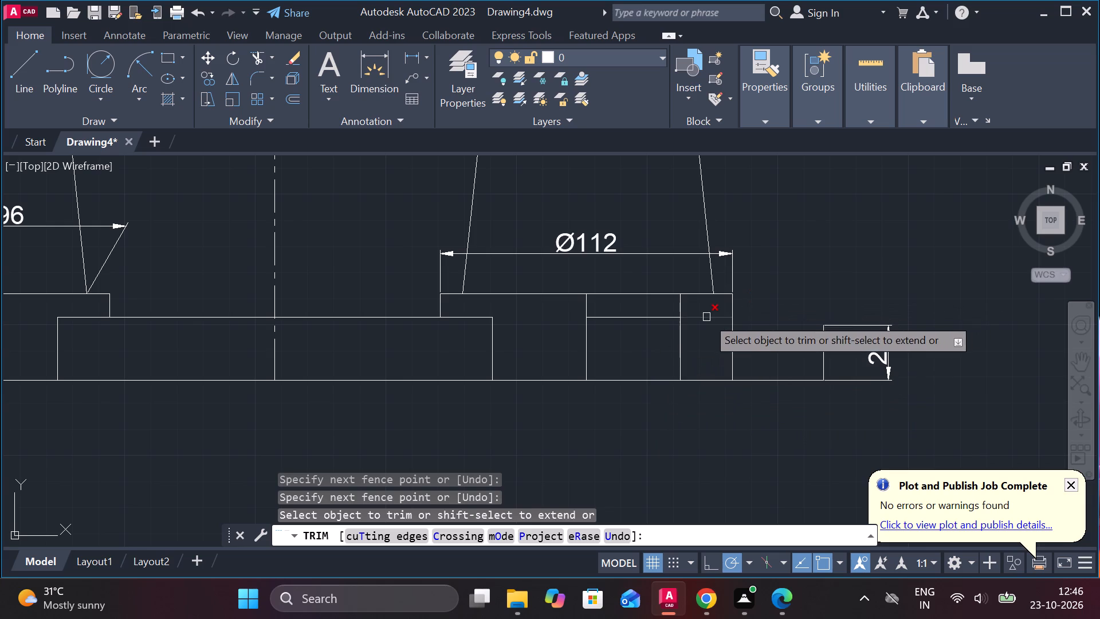
click(658, 317)
click(682, 305)
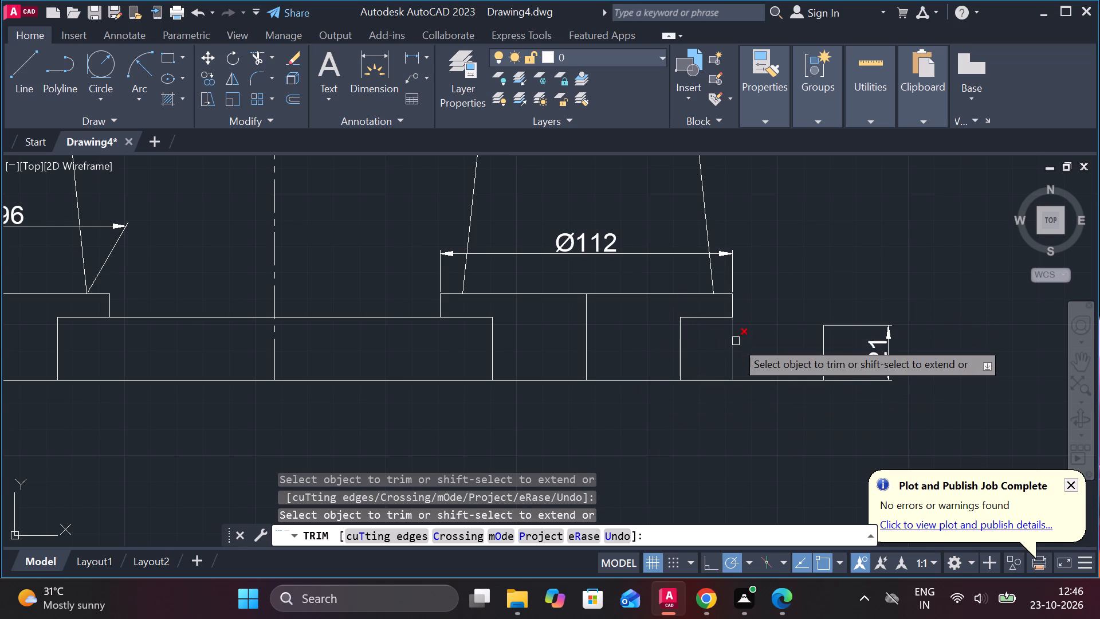
click(736, 341)
scroll(779, 367, down, 1)
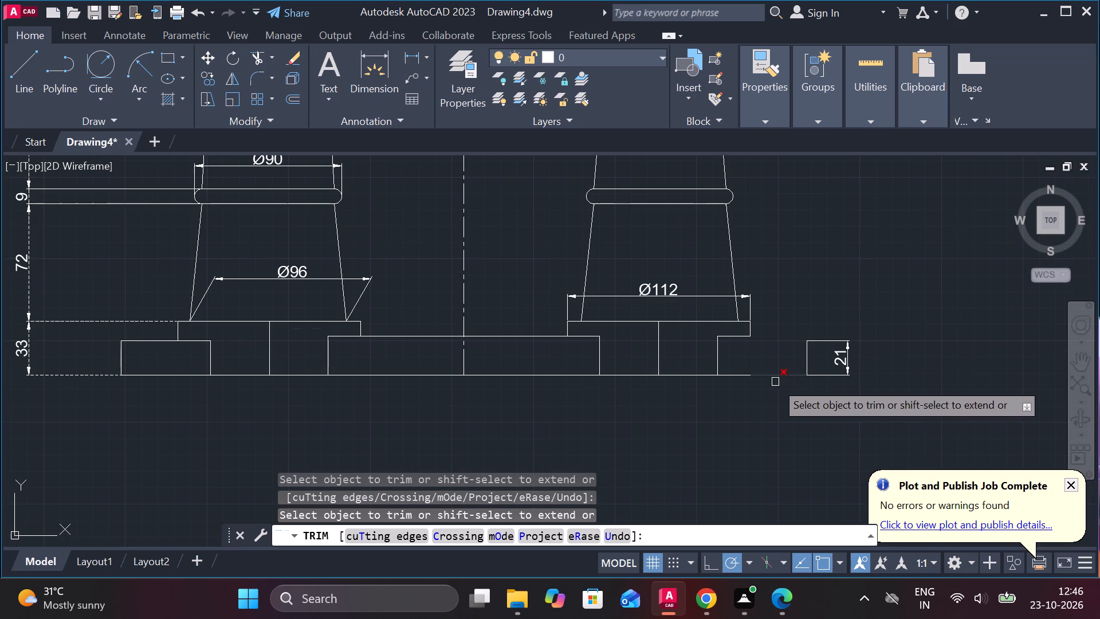
scroll(768, 385, down, 1)
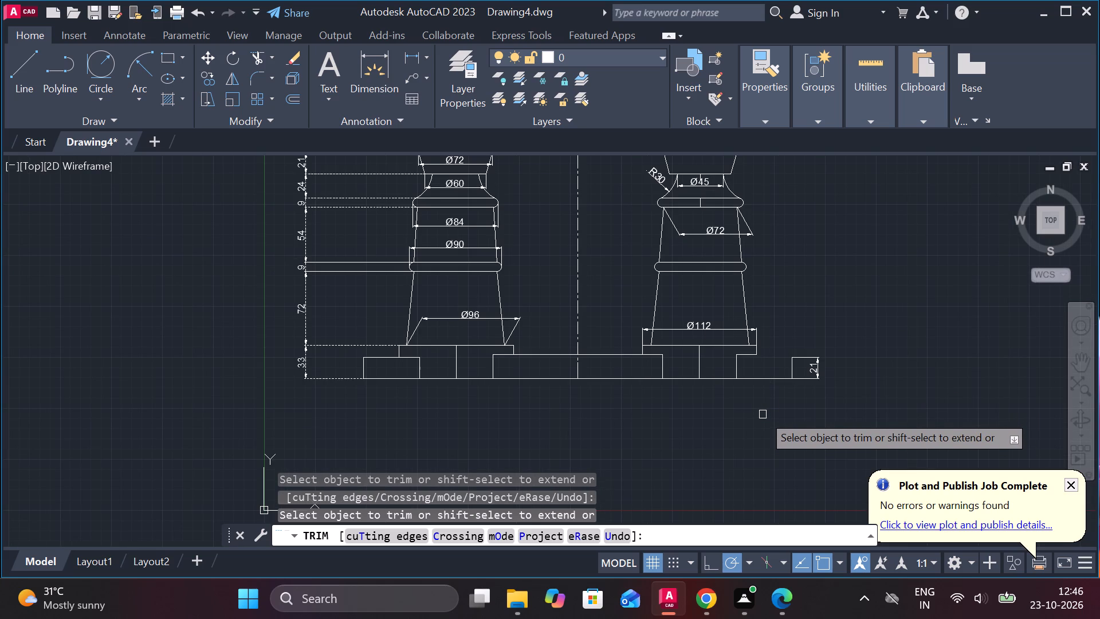
key(Escape)
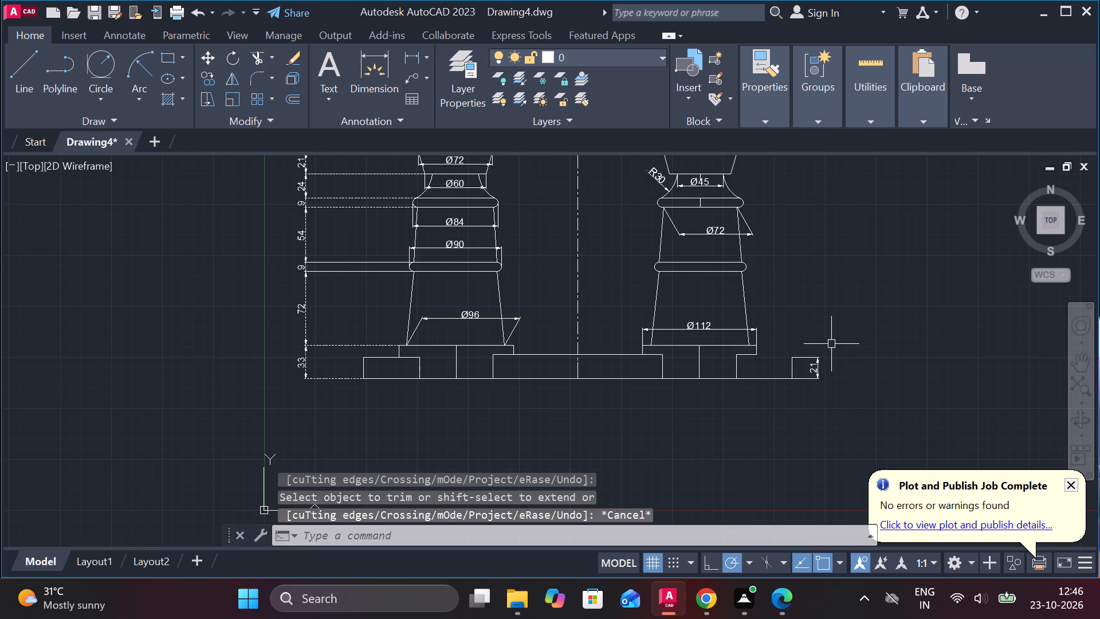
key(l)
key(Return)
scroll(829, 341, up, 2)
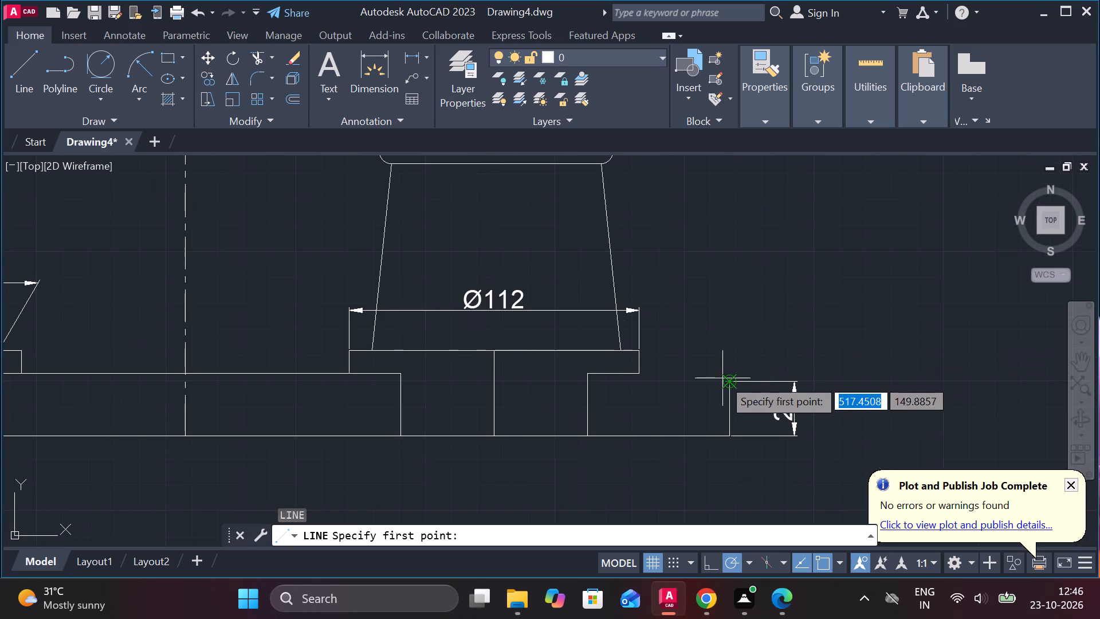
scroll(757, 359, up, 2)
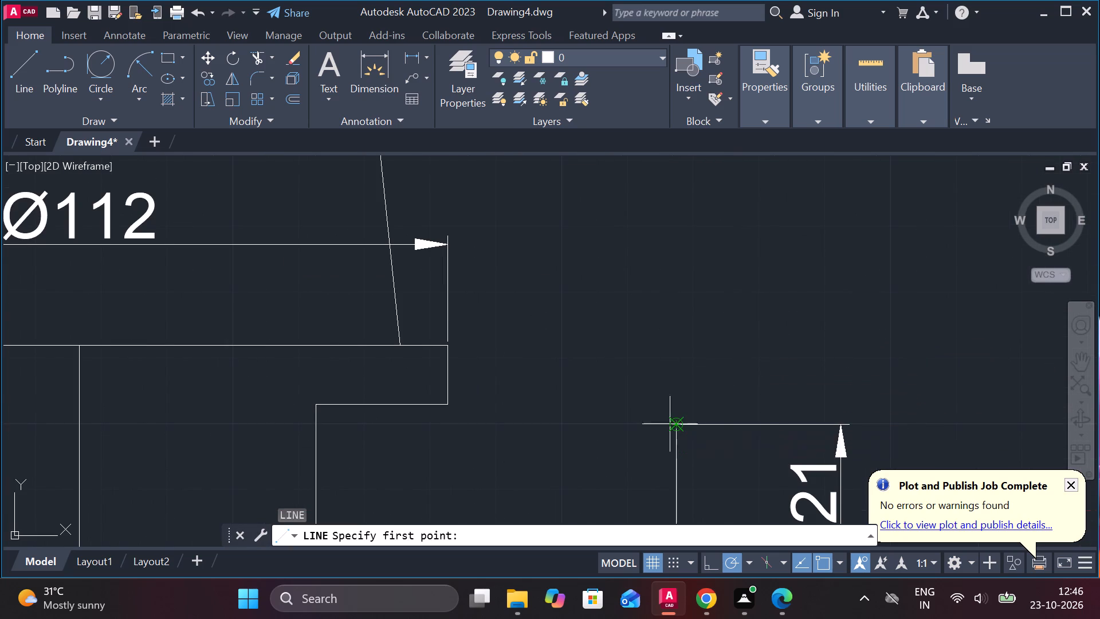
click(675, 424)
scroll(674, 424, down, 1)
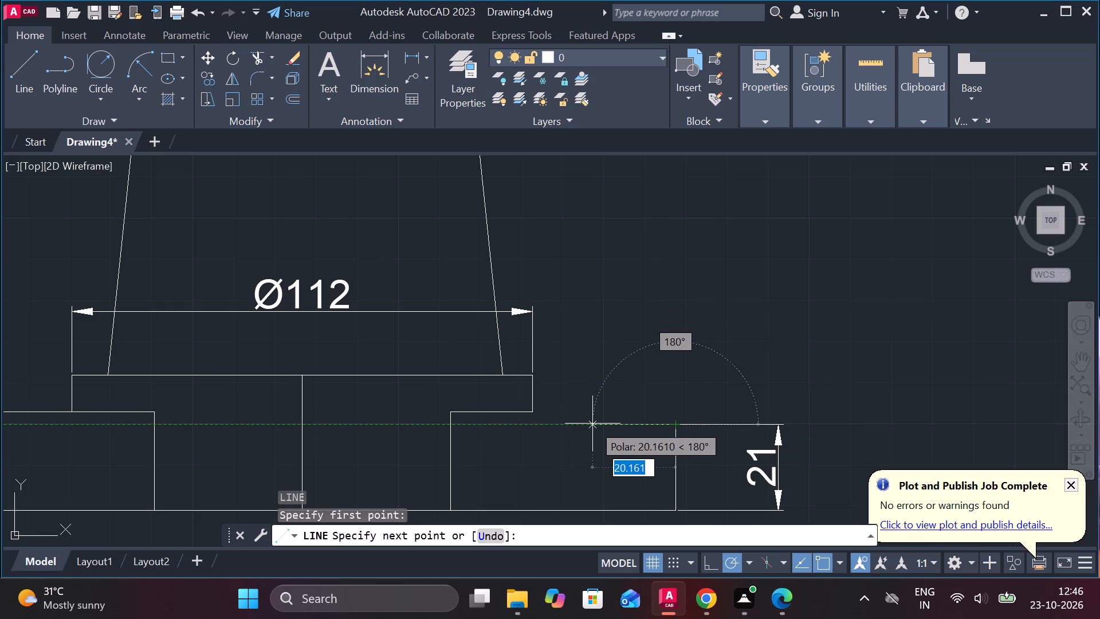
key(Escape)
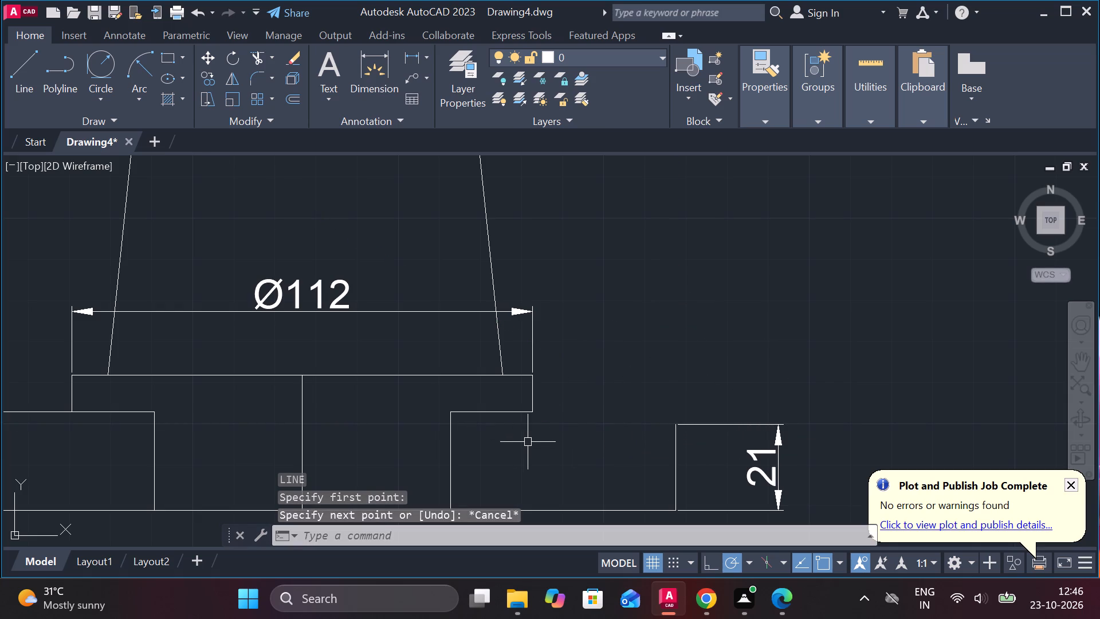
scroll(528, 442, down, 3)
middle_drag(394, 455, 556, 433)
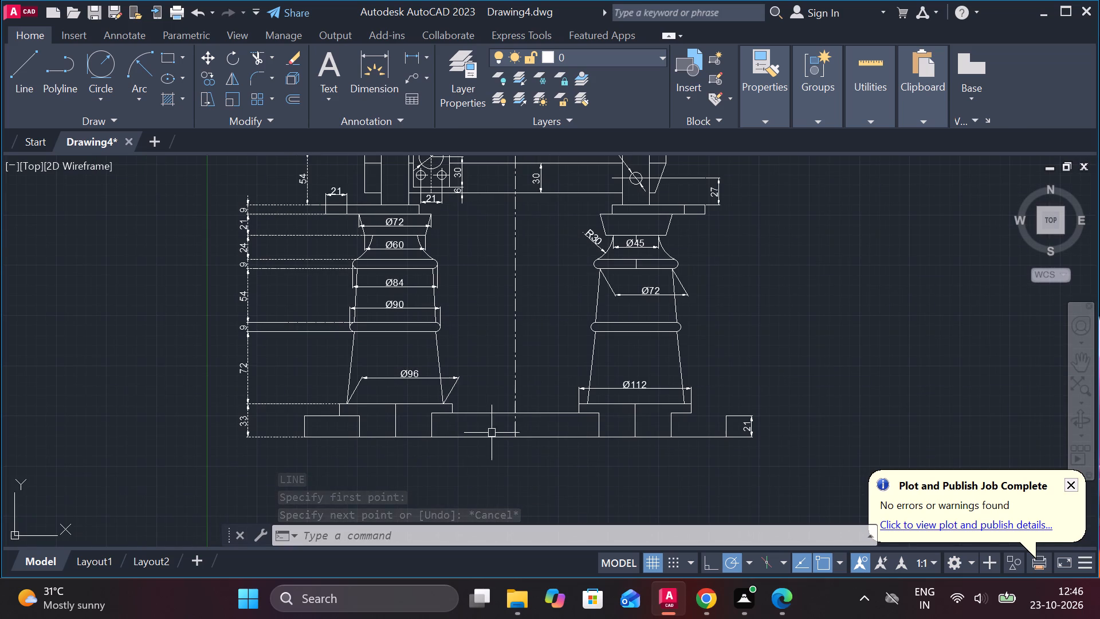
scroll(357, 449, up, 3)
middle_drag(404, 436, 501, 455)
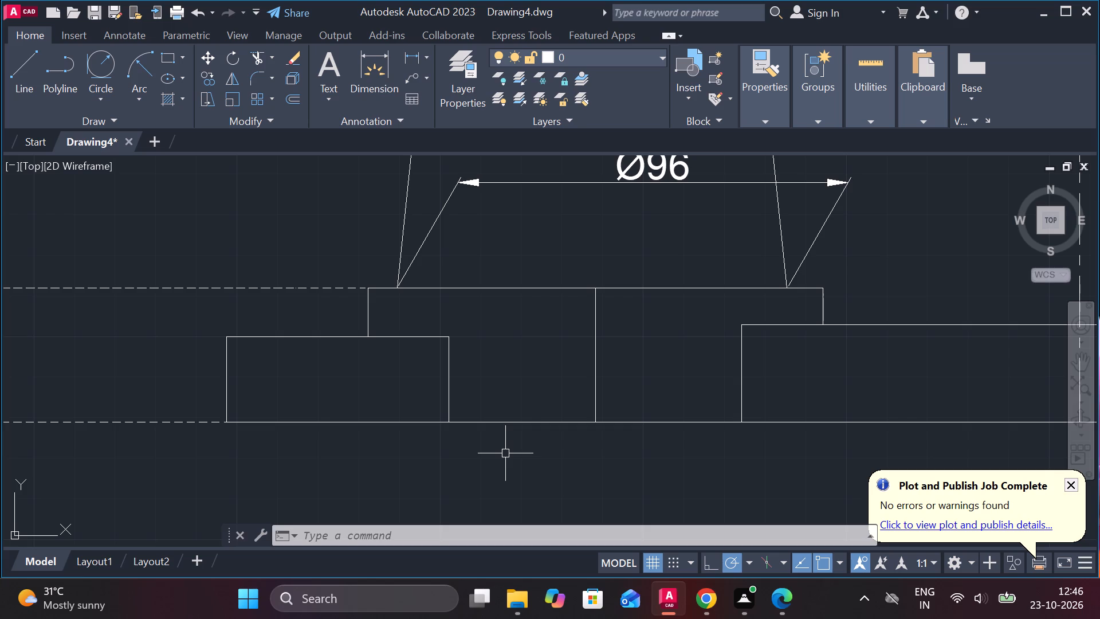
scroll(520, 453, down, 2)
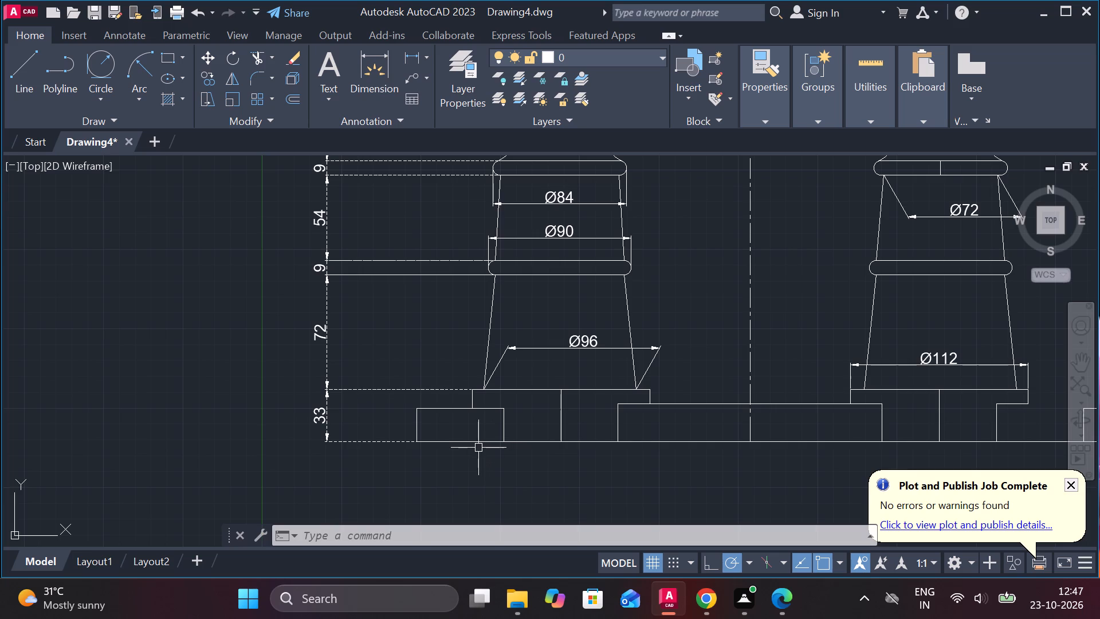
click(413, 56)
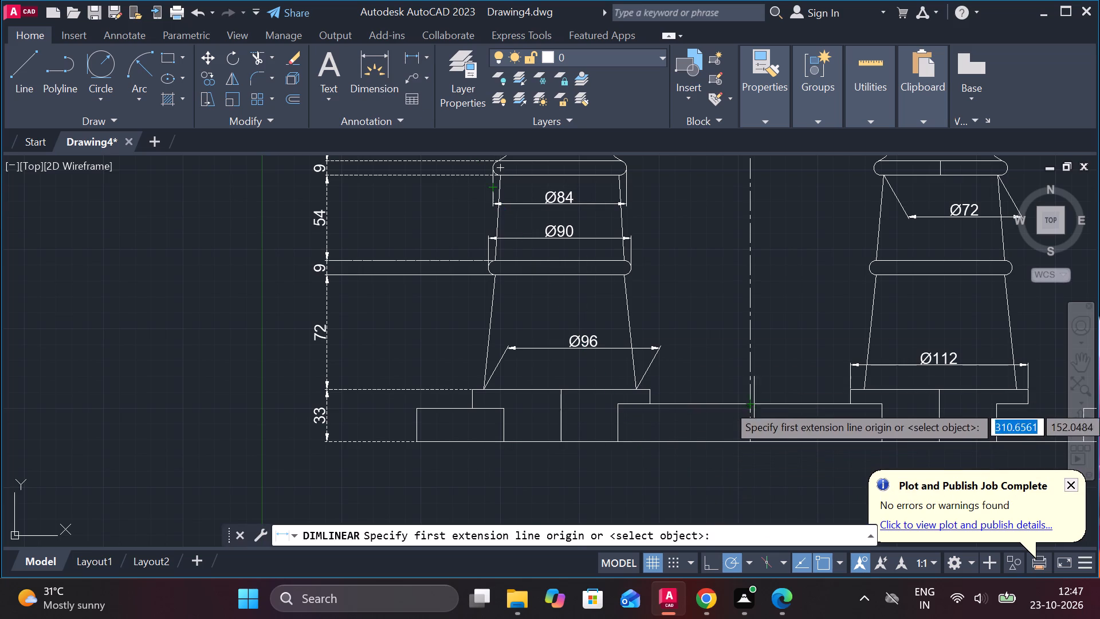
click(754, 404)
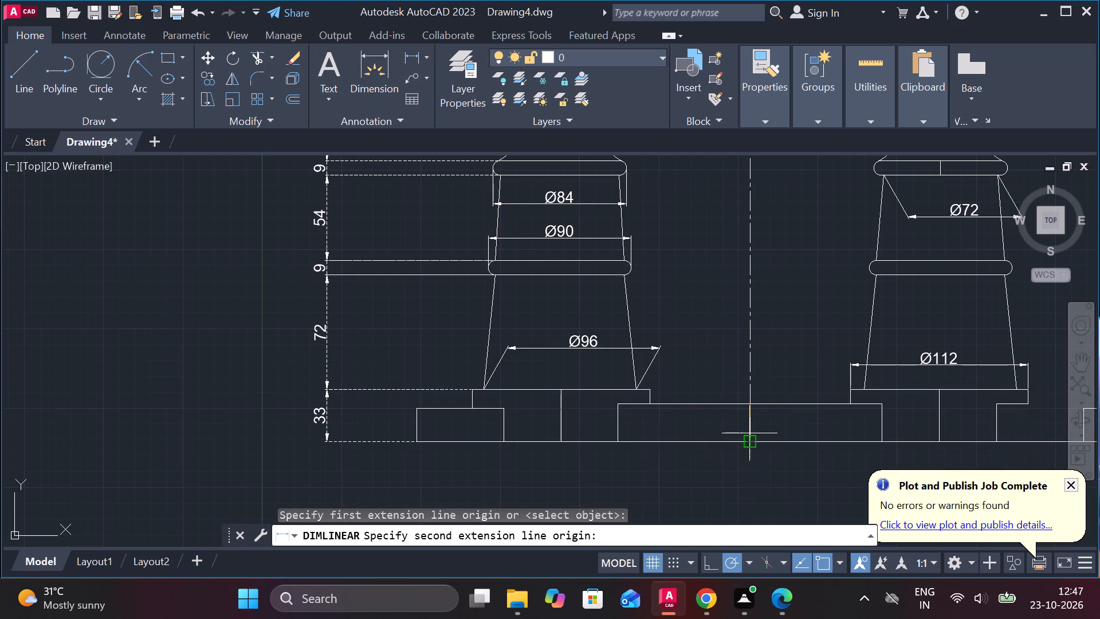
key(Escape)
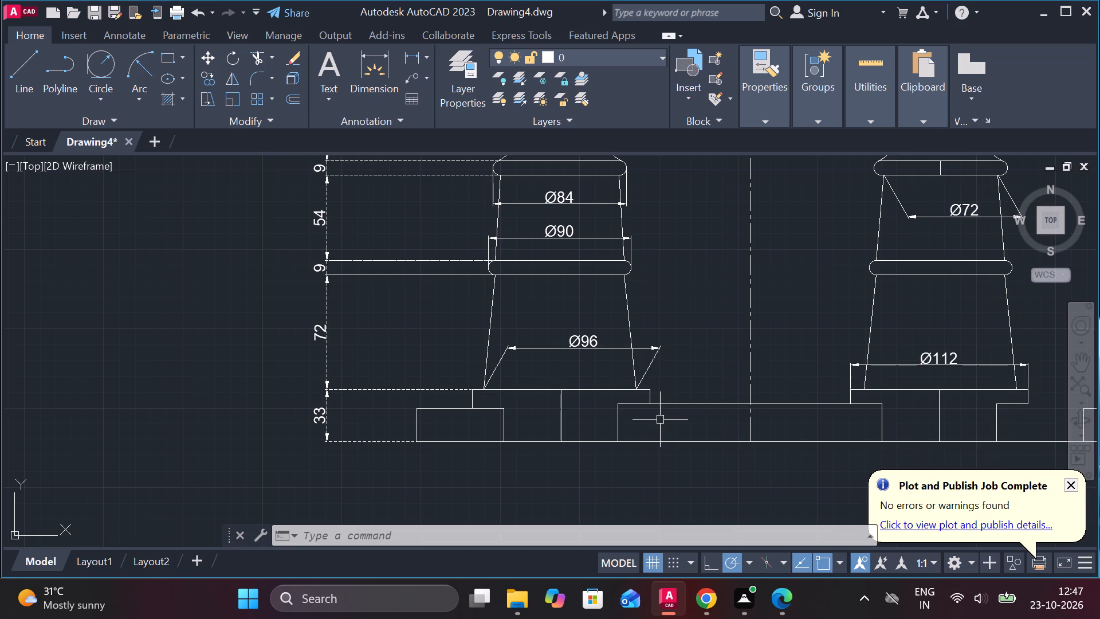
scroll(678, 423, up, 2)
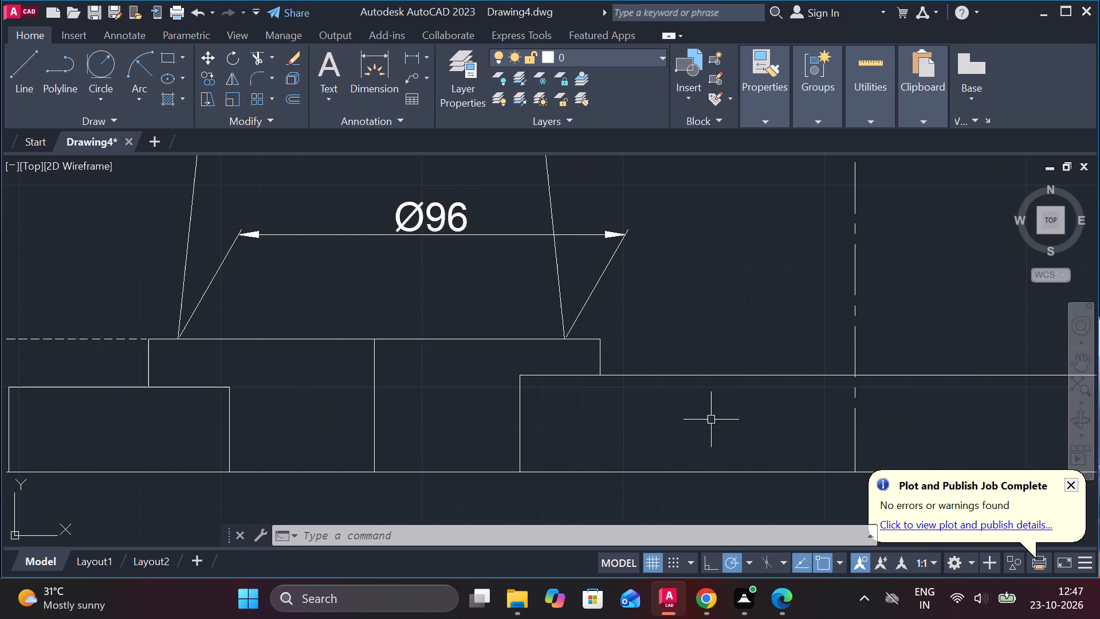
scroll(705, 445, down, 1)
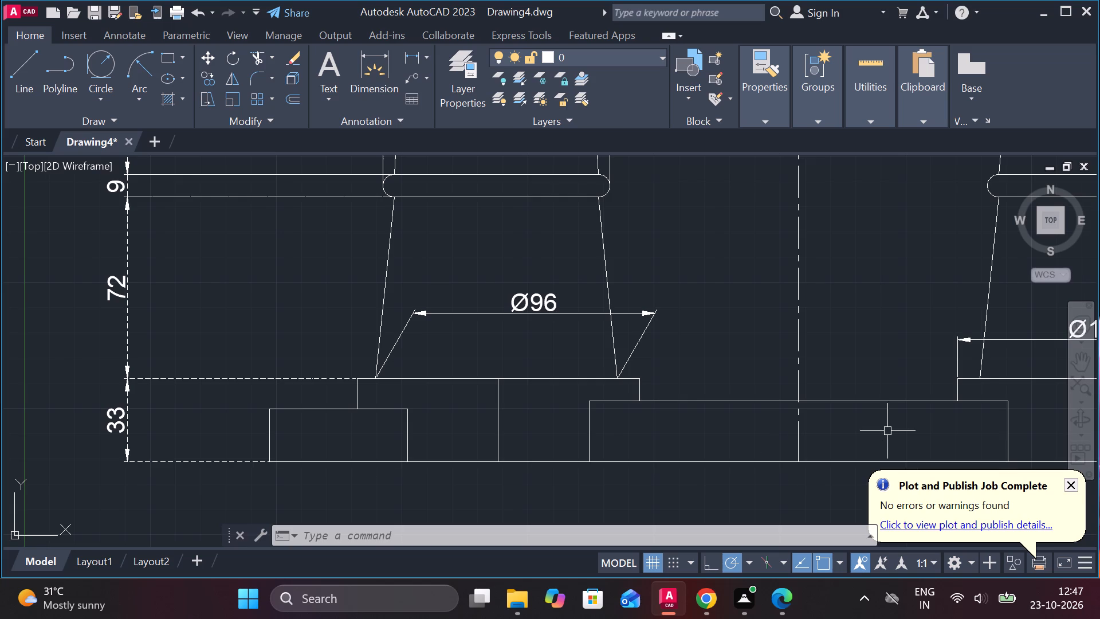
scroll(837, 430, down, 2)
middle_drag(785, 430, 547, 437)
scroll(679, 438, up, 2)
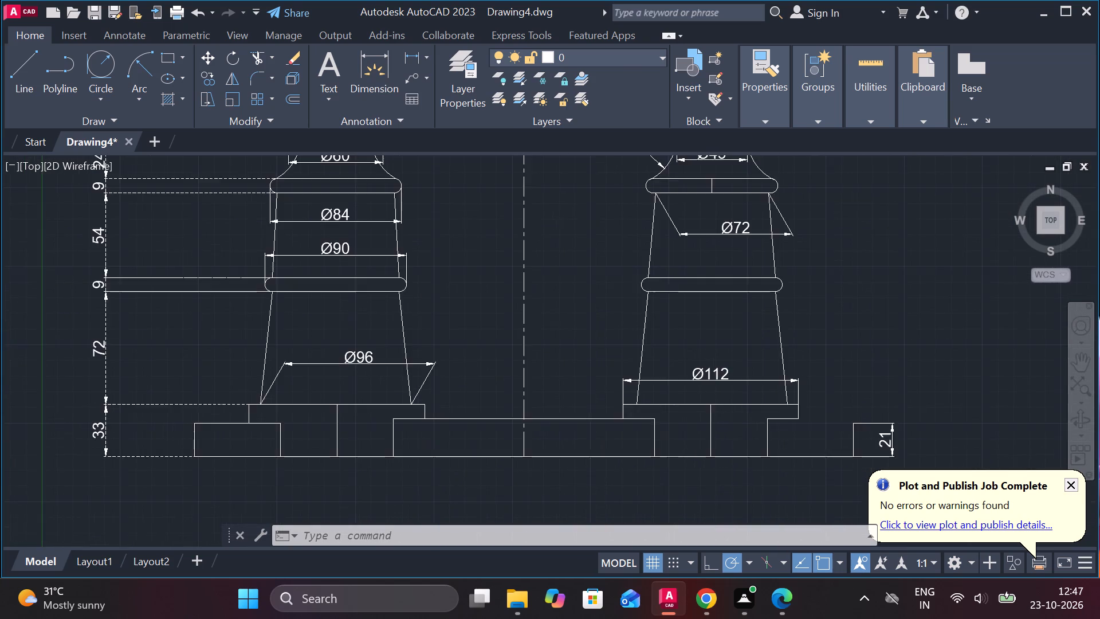
Draw a line along the base bottom from below the second block's outer side edge to the end block's lower inner corner.
middle_drag(679, 468, 388, 444)
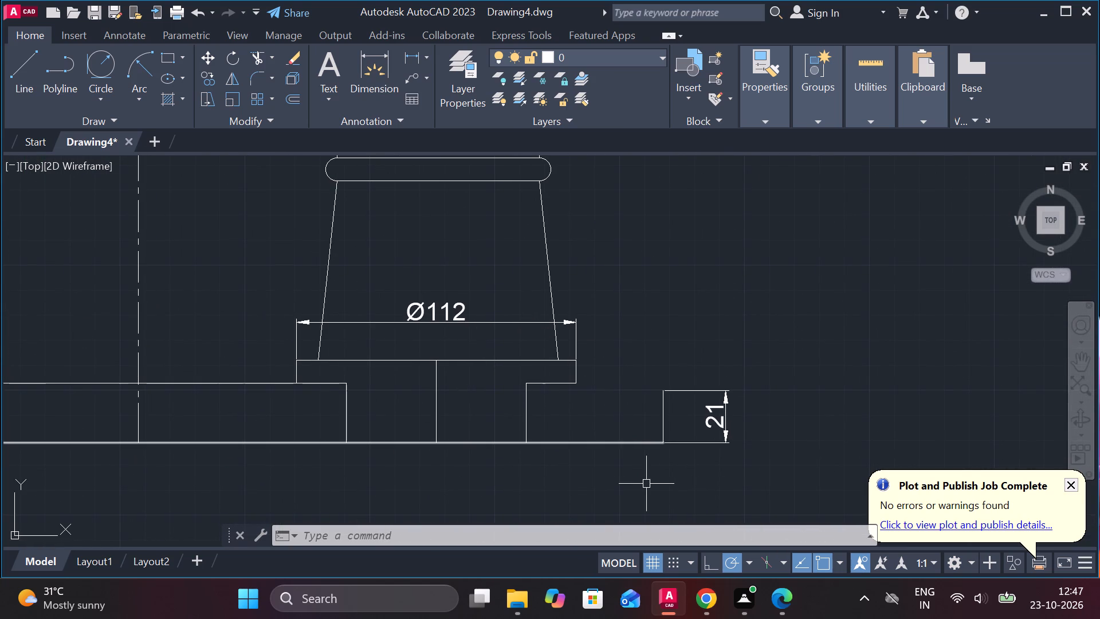
key(l)
key(Return)
click(583, 441)
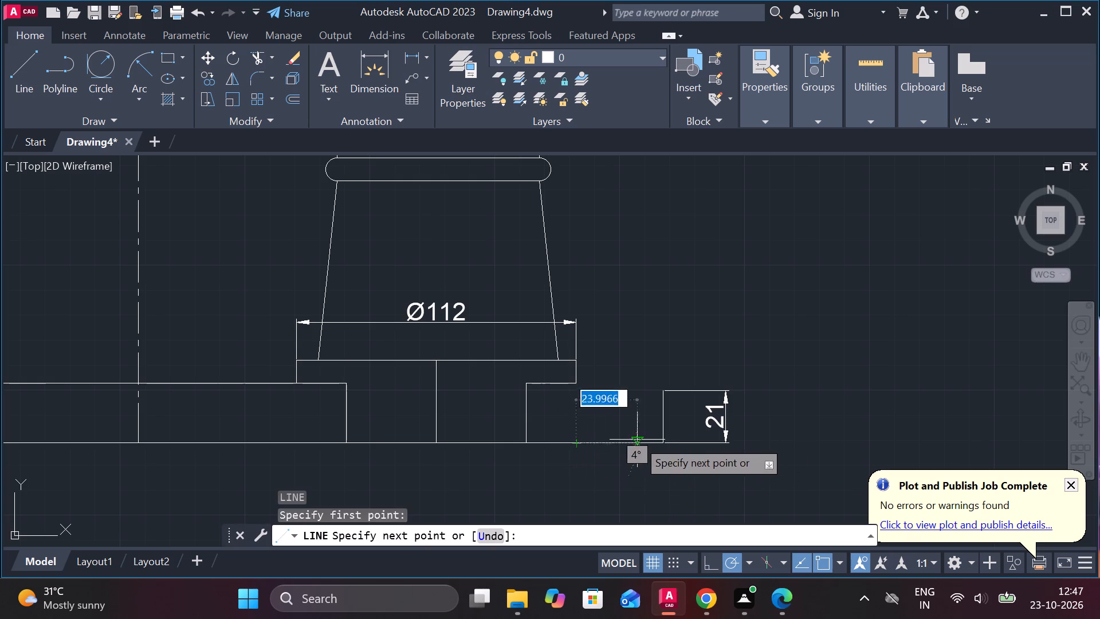
click(666, 440)
key(Escape)
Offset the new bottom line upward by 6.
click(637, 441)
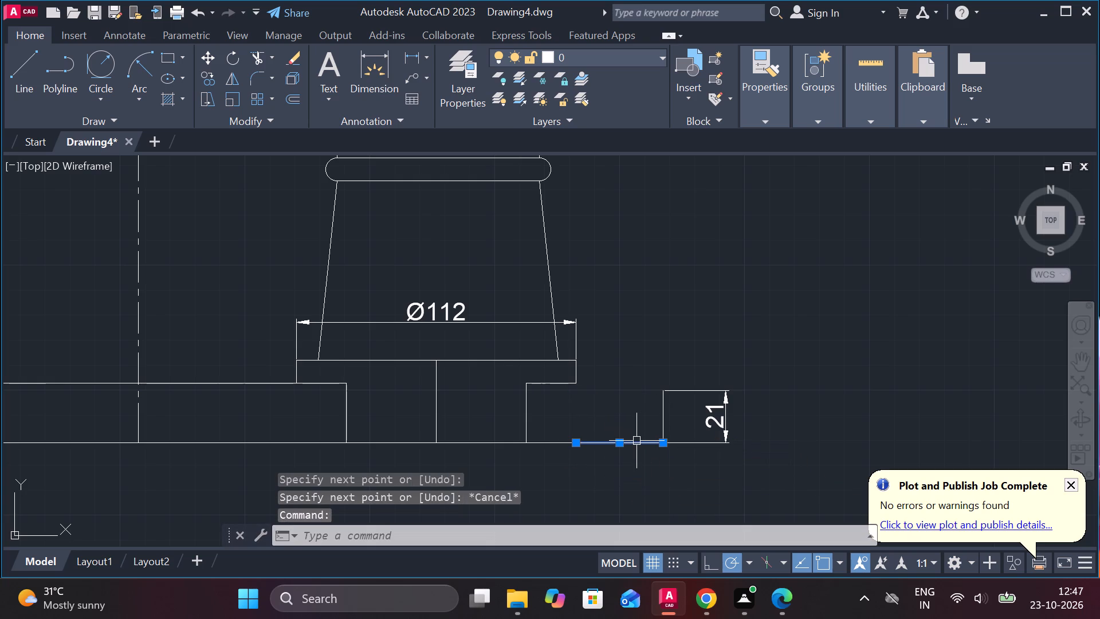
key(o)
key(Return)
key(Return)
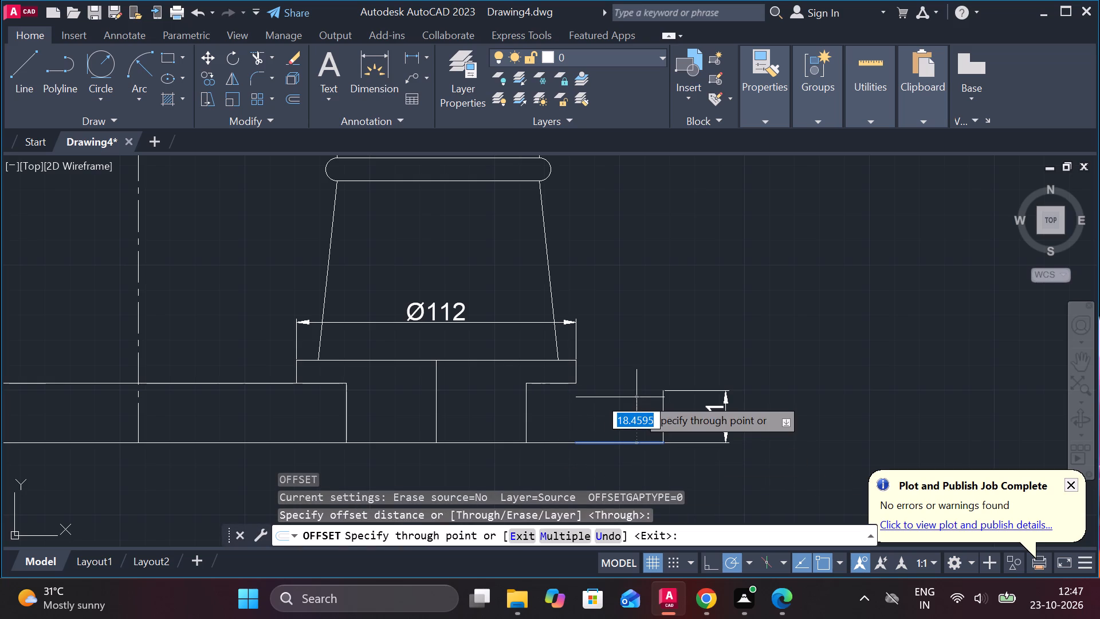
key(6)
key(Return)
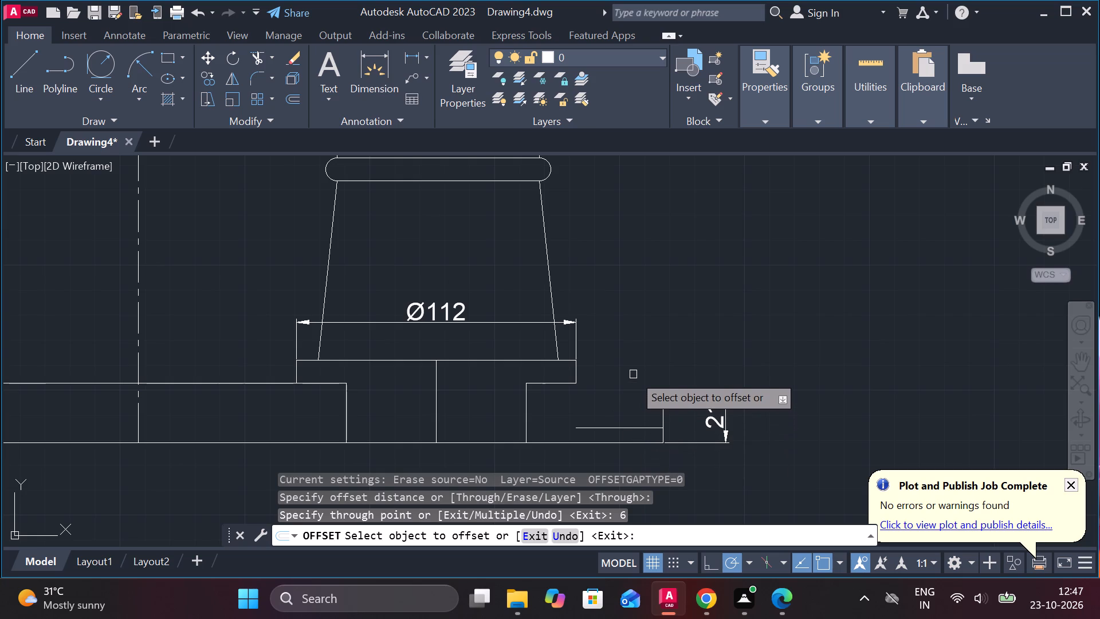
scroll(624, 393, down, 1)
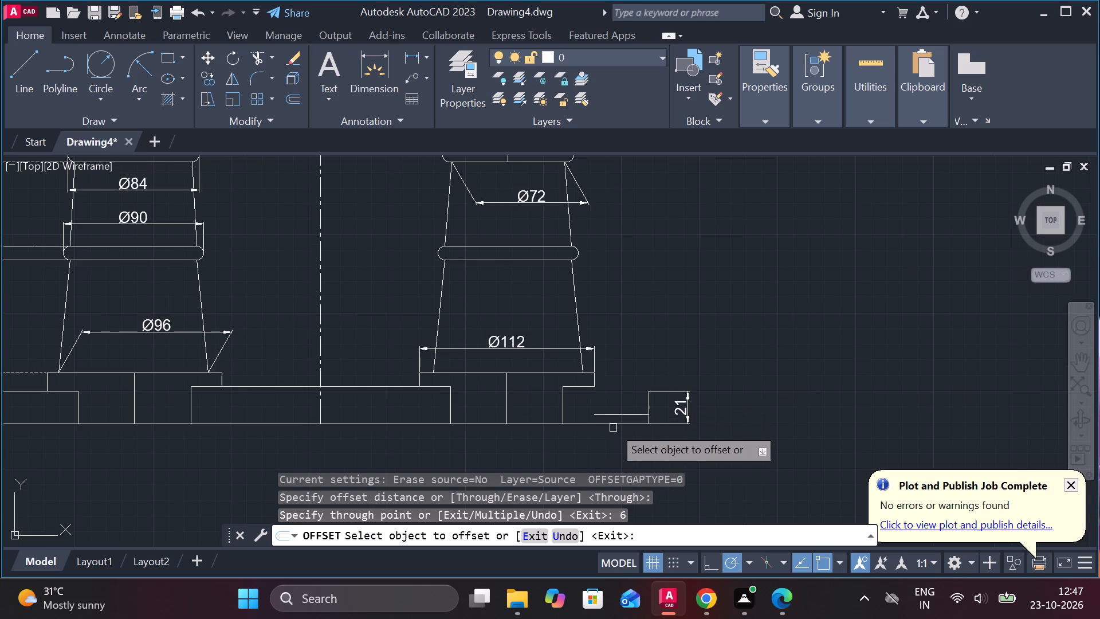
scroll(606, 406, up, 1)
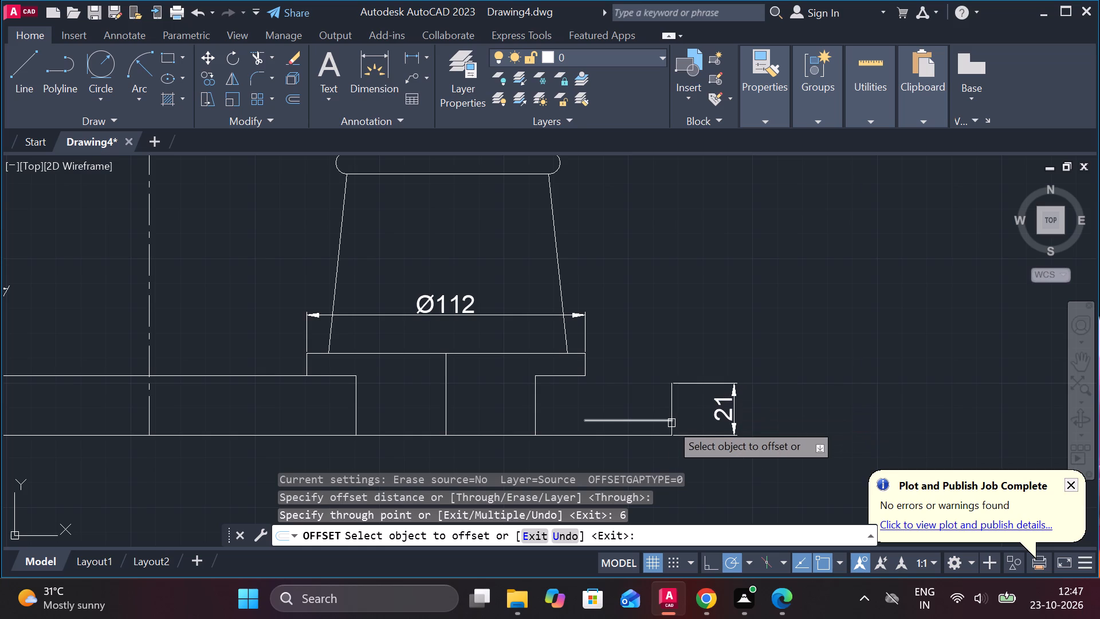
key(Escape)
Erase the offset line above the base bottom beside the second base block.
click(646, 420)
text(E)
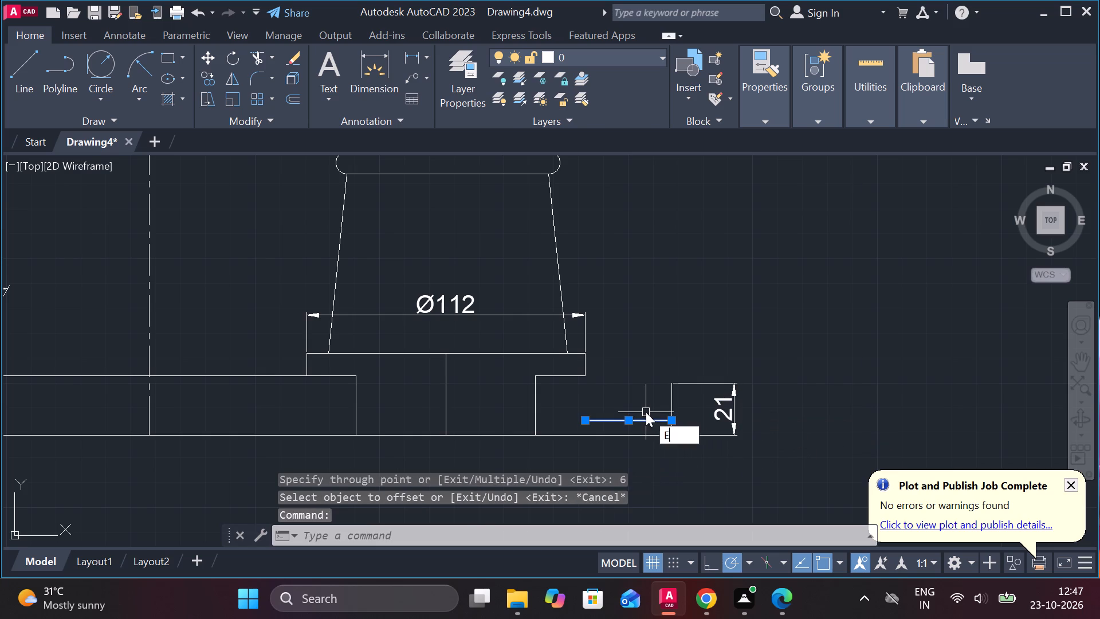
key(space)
Draw a stepped line from the 21-high vertical's top: 27 inward, 6 down, and horizontally to the second block's recessed vertical edge.
key(l)
key(Return)
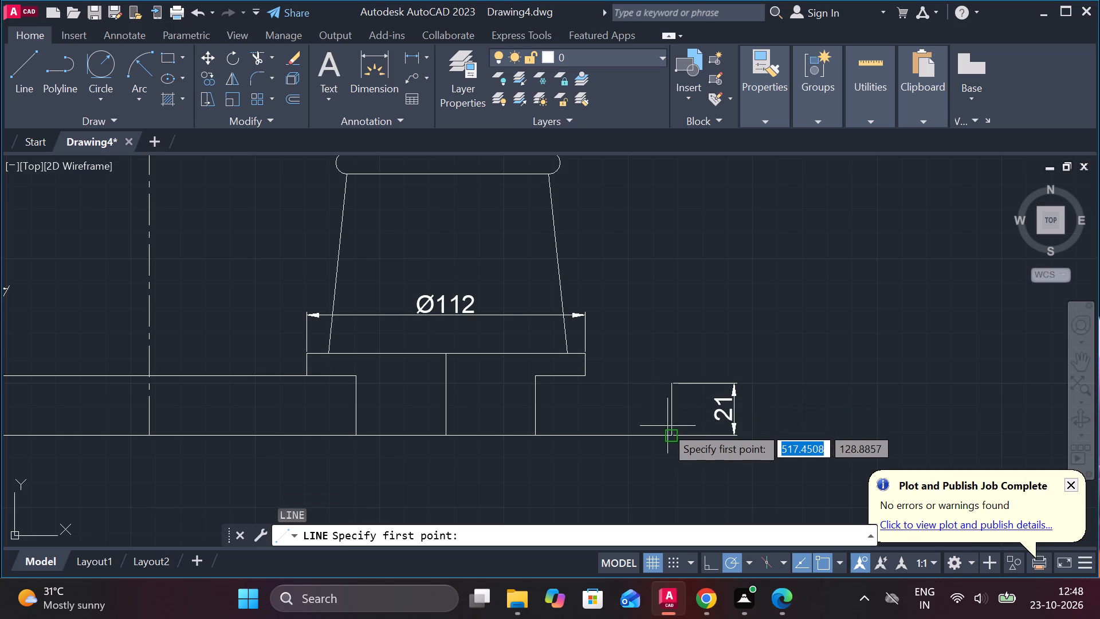
click(671, 382)
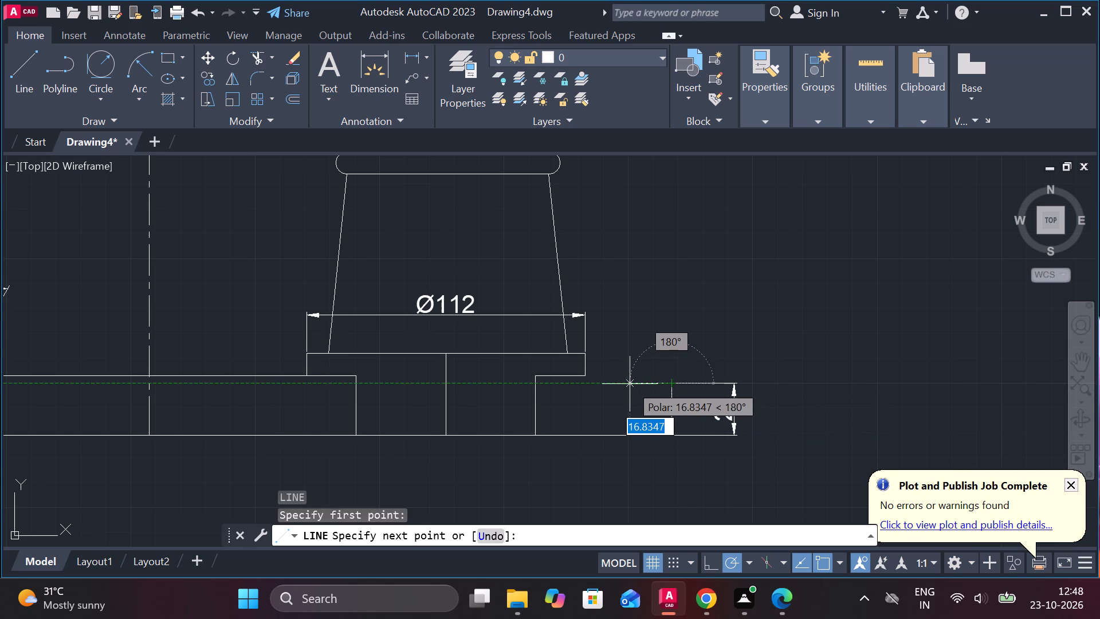
text(27)
key(space)
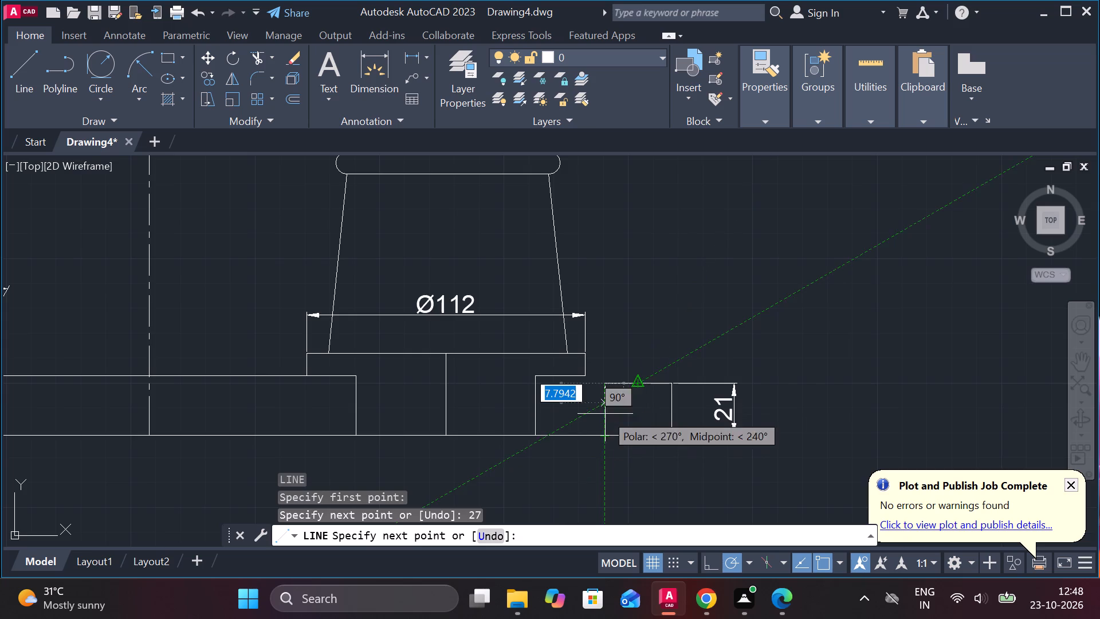
scroll(607, 403, up, 1)
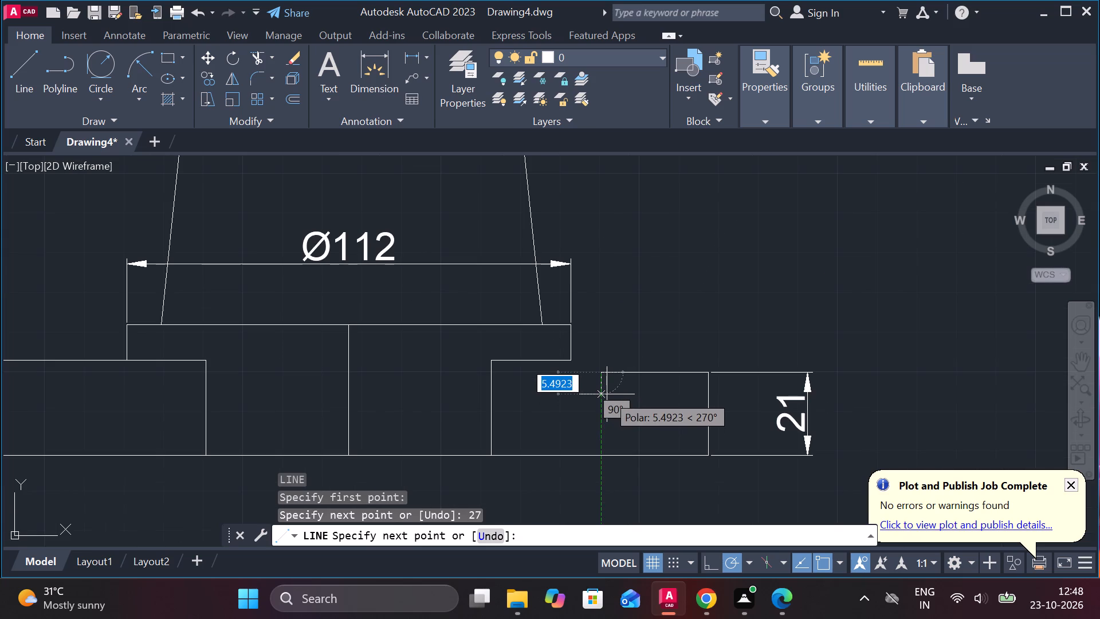
key(6)
key(Return)
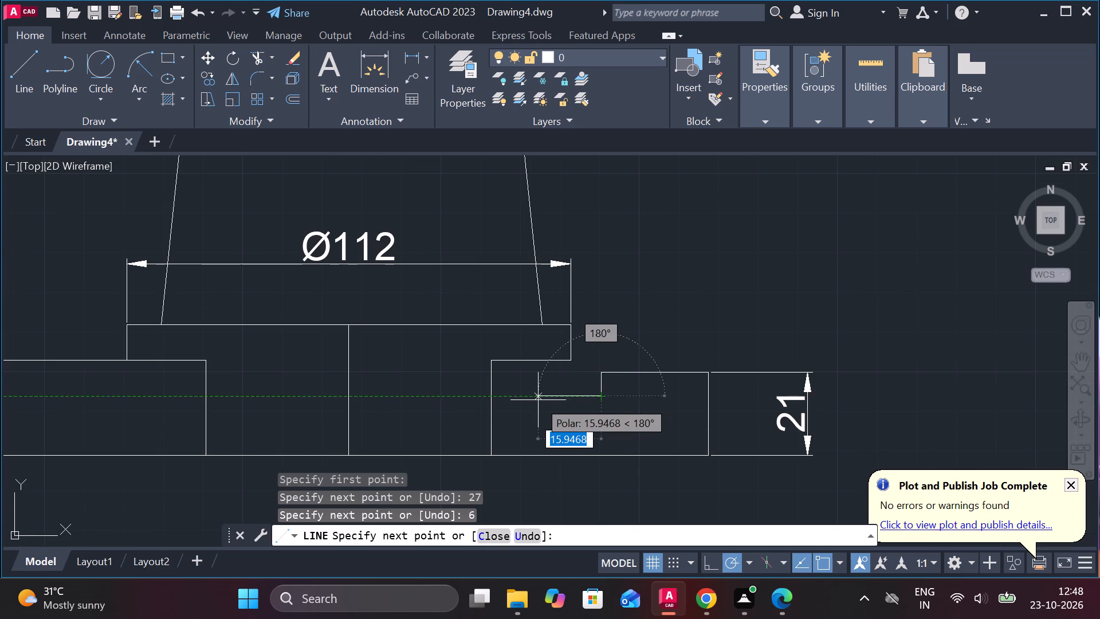
click(489, 400)
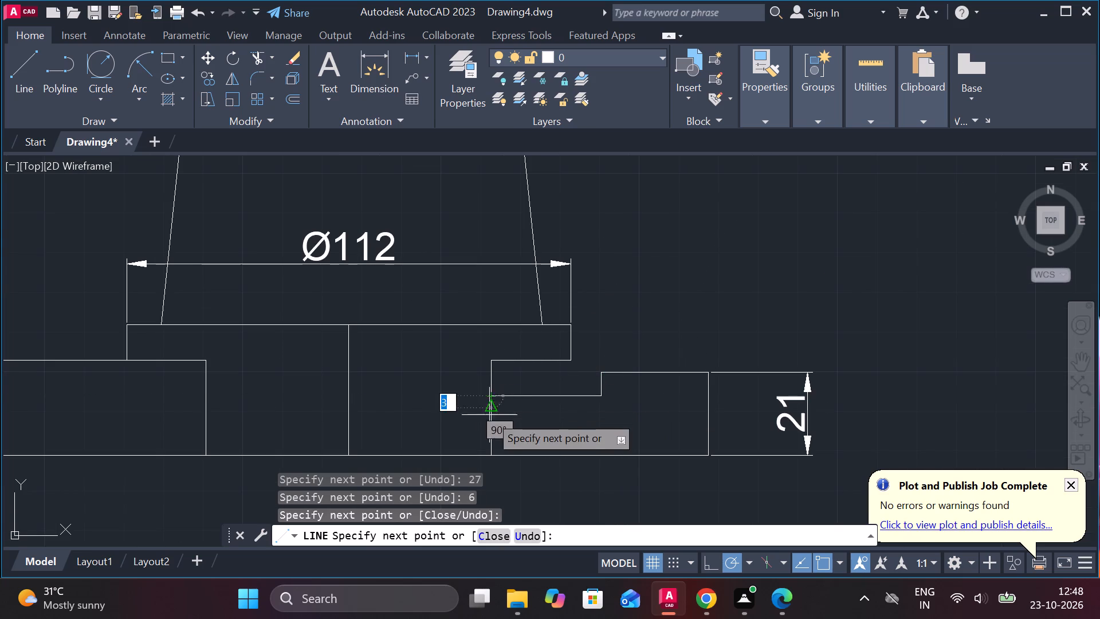
key(Escape)
Erase the short horizontal step line under the outer half of the second base block.
click(529, 361)
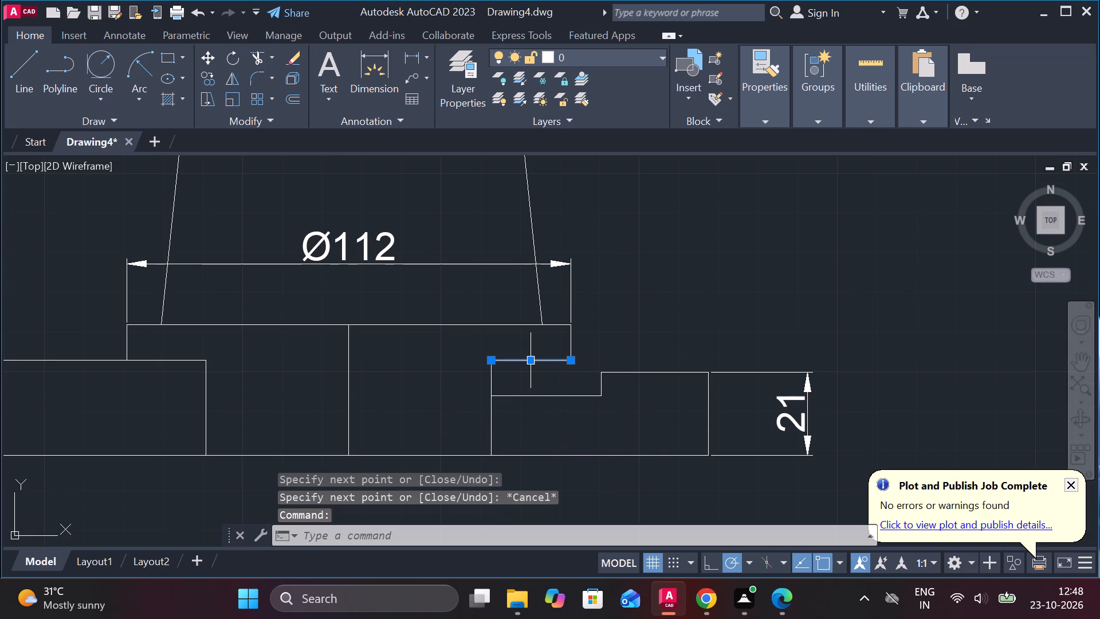
text(E)
key(space)
Trim the second block's recessed vertical edge above the new lower ledge line.
click(494, 373)
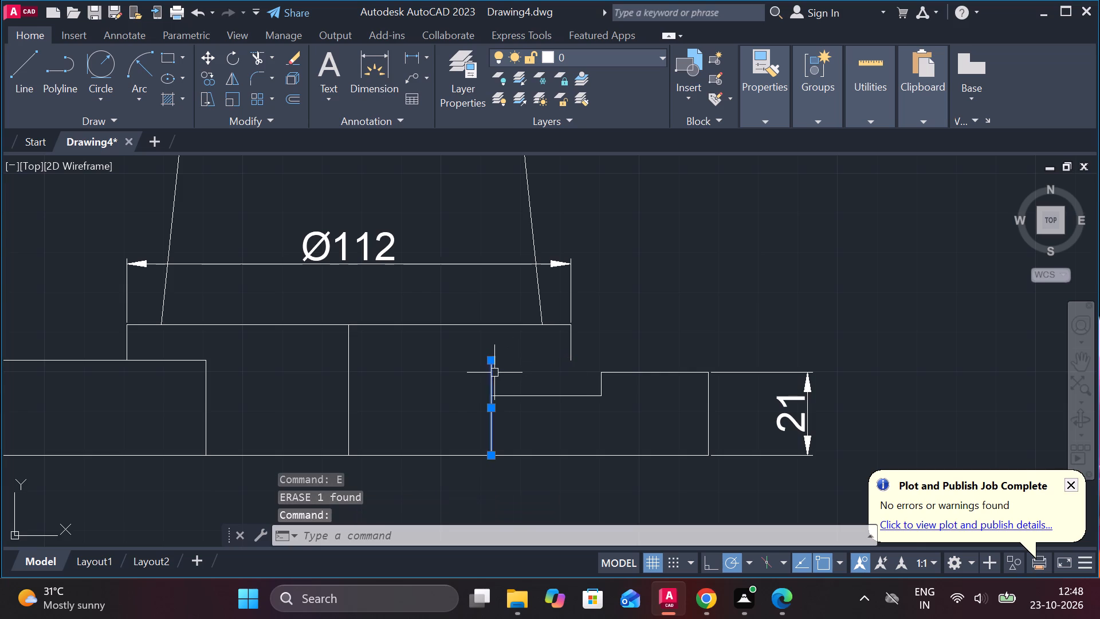
key(Escape)
text(TR)
key(space)
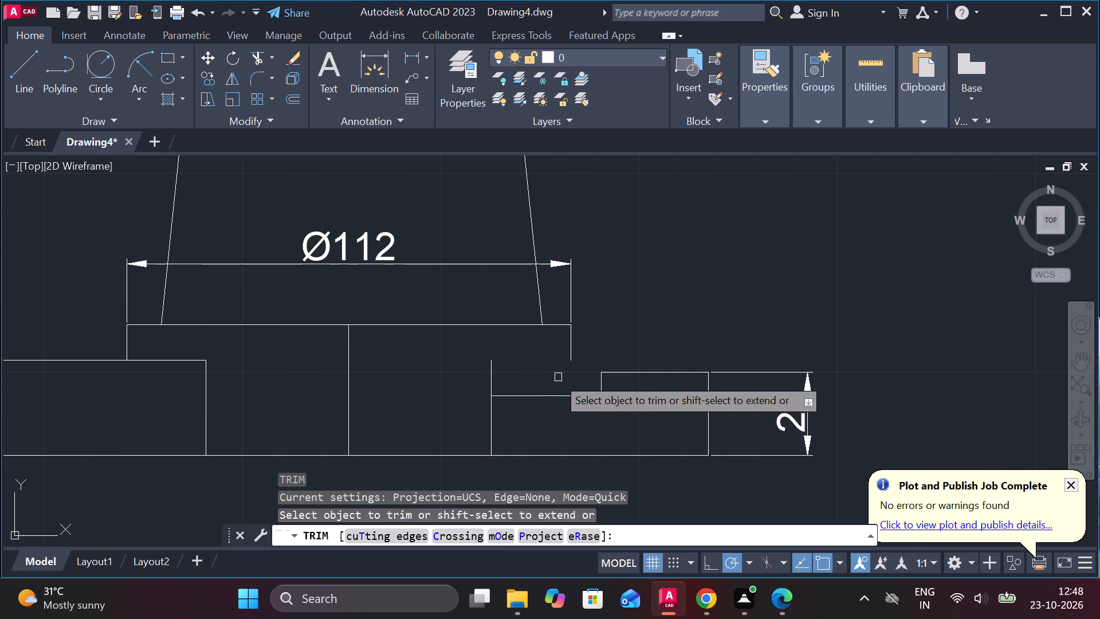
click(493, 375)
key(Escape)
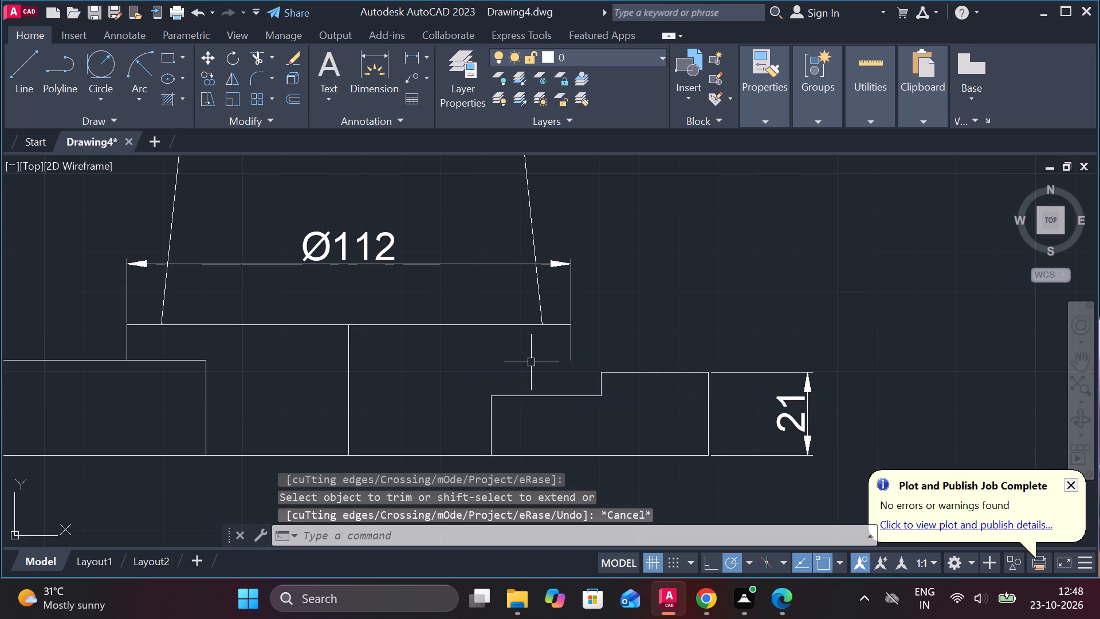
Extend the second base block's outer side edge down to the new ledge line.
text(EX)
key(space)
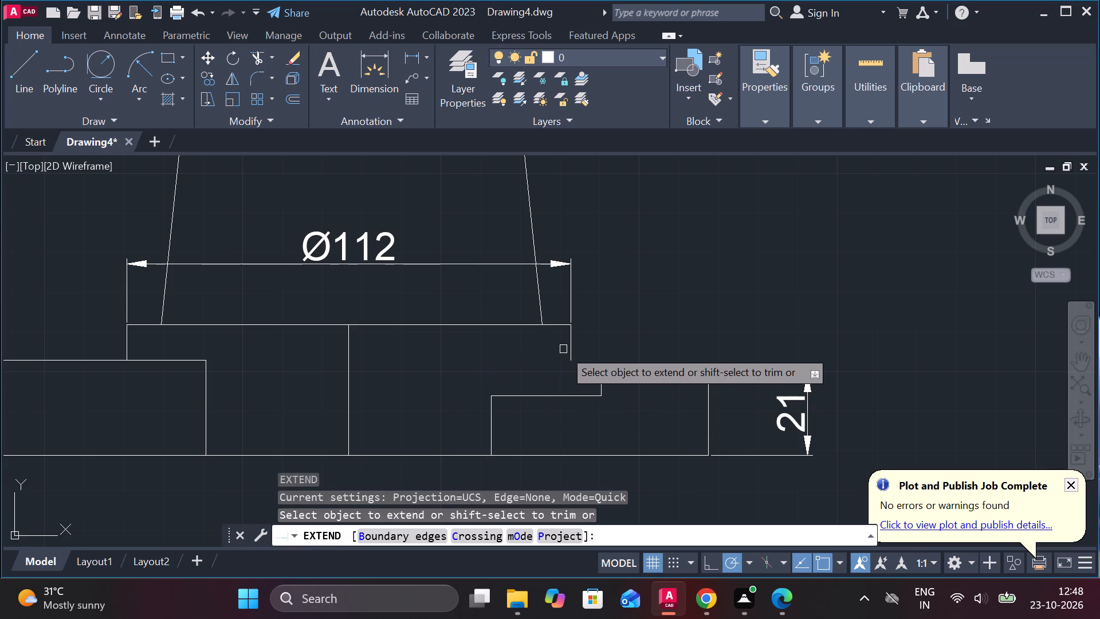
click(568, 347)
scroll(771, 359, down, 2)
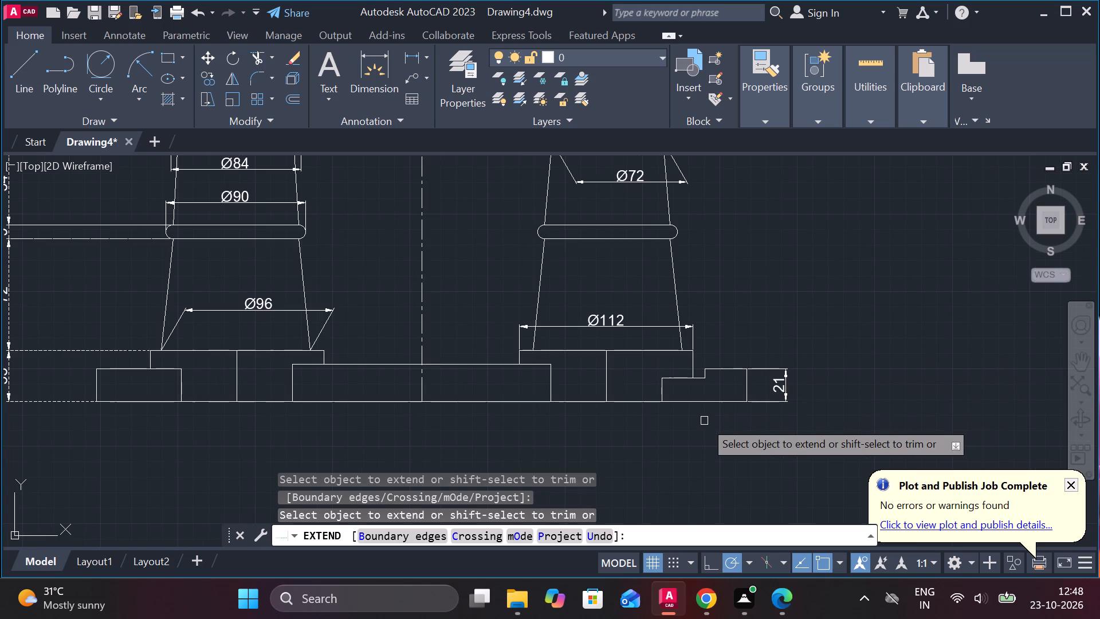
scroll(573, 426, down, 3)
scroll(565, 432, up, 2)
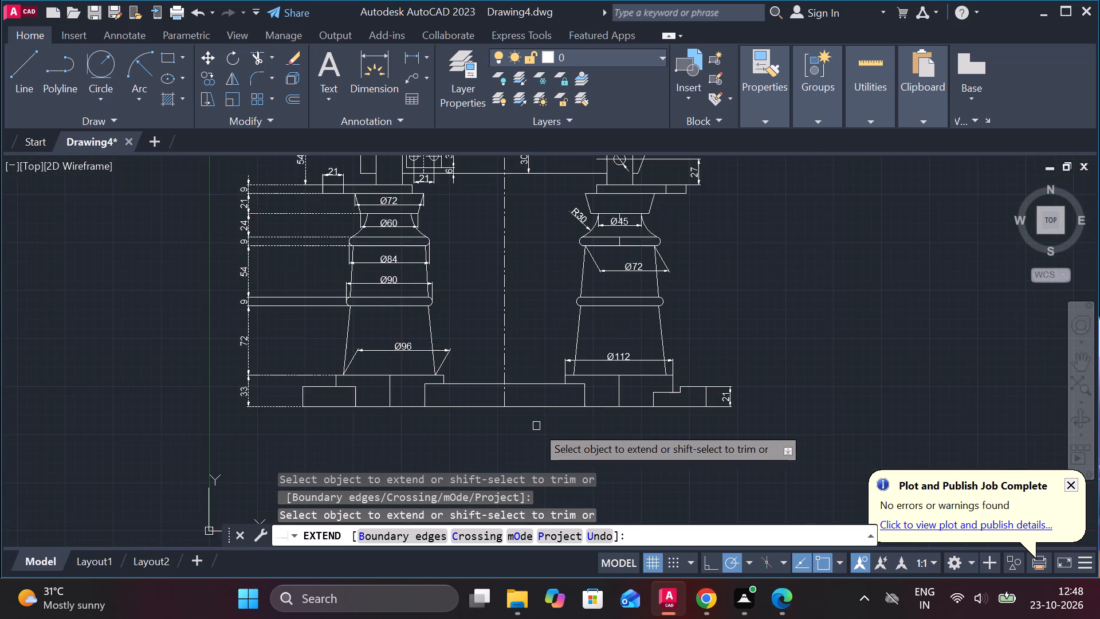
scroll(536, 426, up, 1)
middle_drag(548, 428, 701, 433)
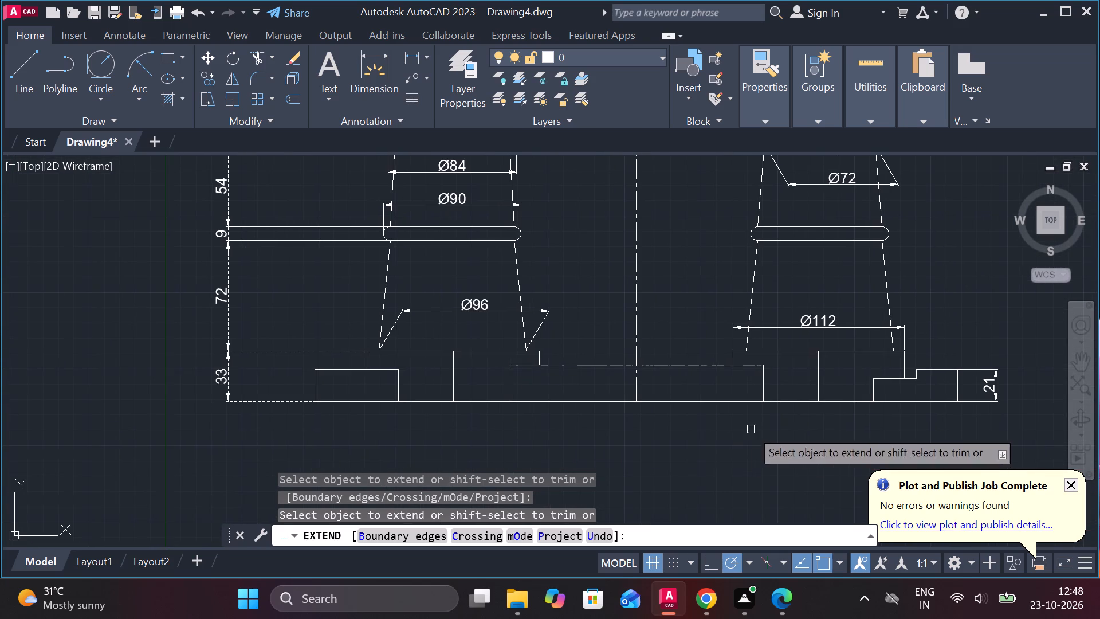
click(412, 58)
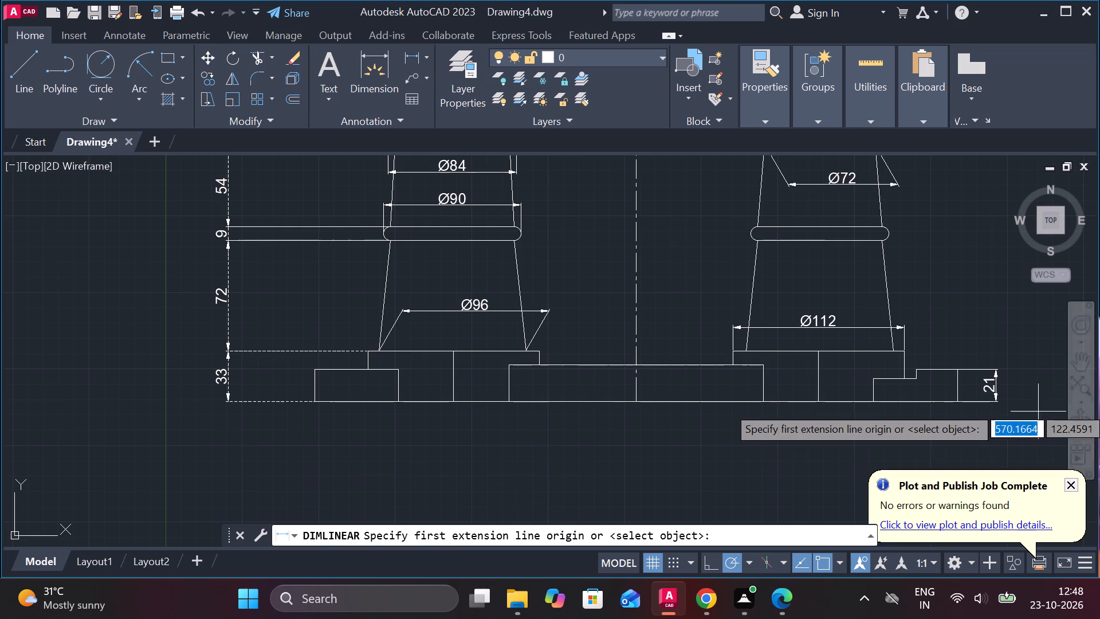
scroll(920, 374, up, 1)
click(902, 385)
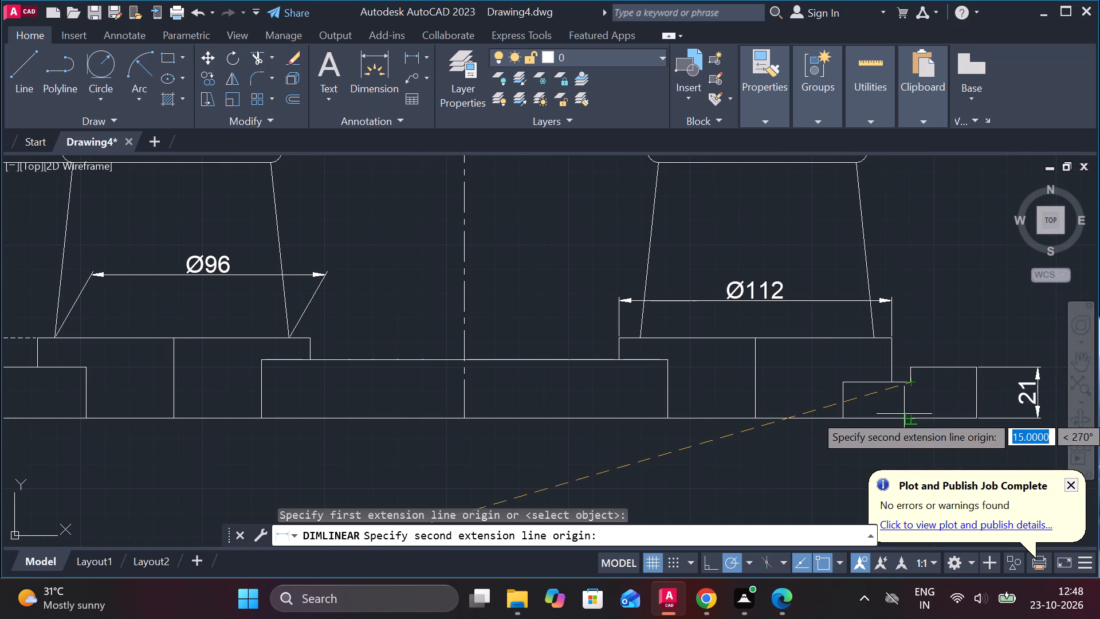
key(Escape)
Trim the first column's outer ledge line where it runs inside the base block, past the block's outer side edge.
scroll(835, 428, down, 2)
scroll(474, 419, up, 2)
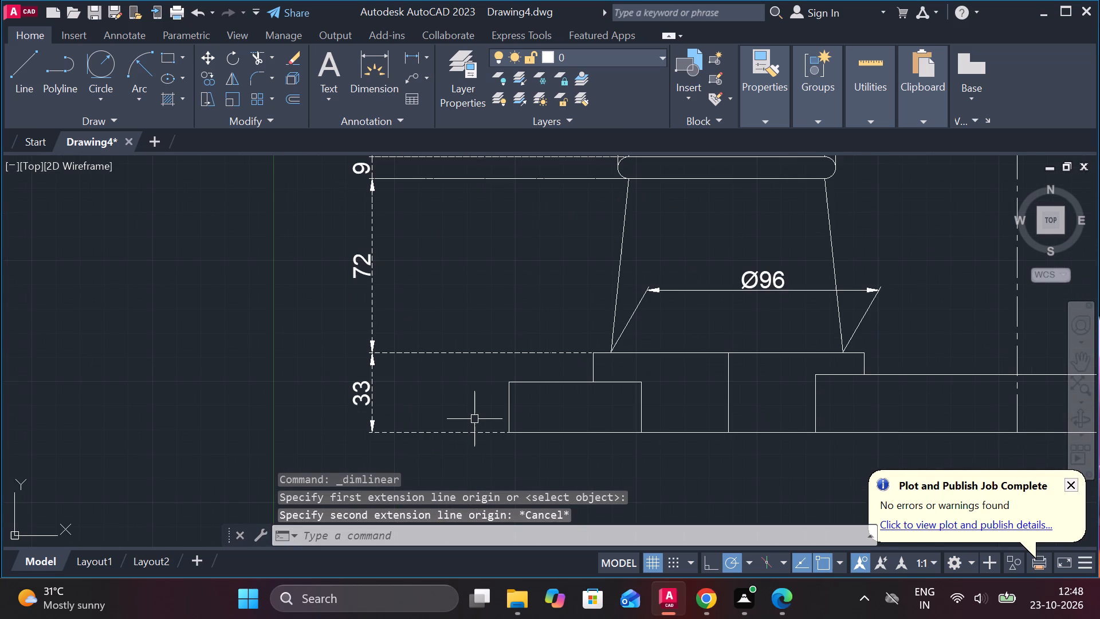
scroll(665, 401, down, 1)
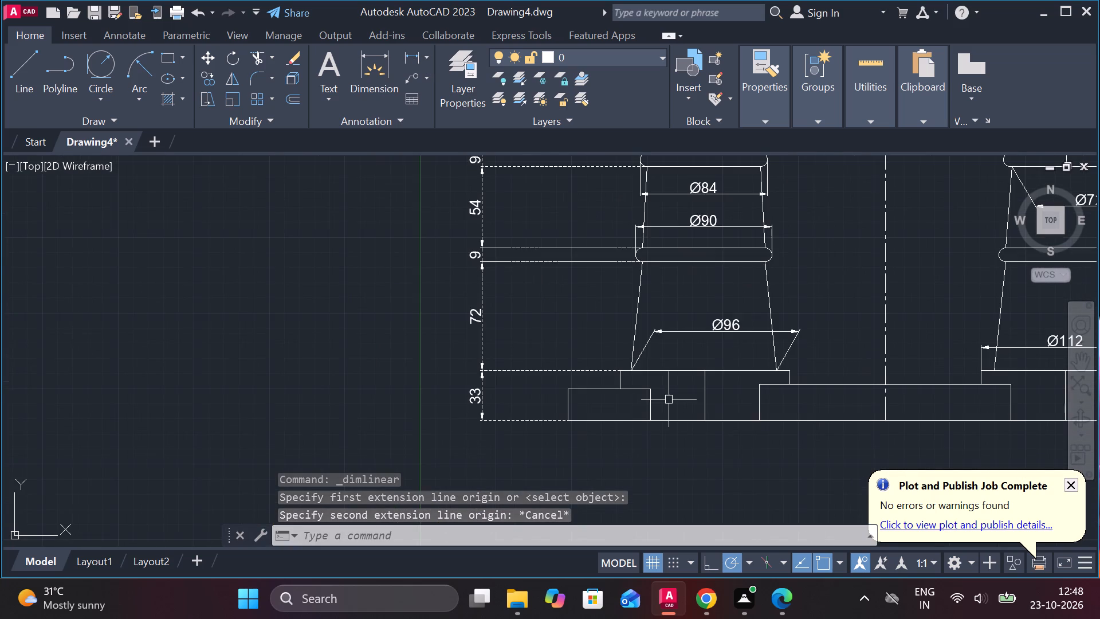
scroll(783, 413, up, 1)
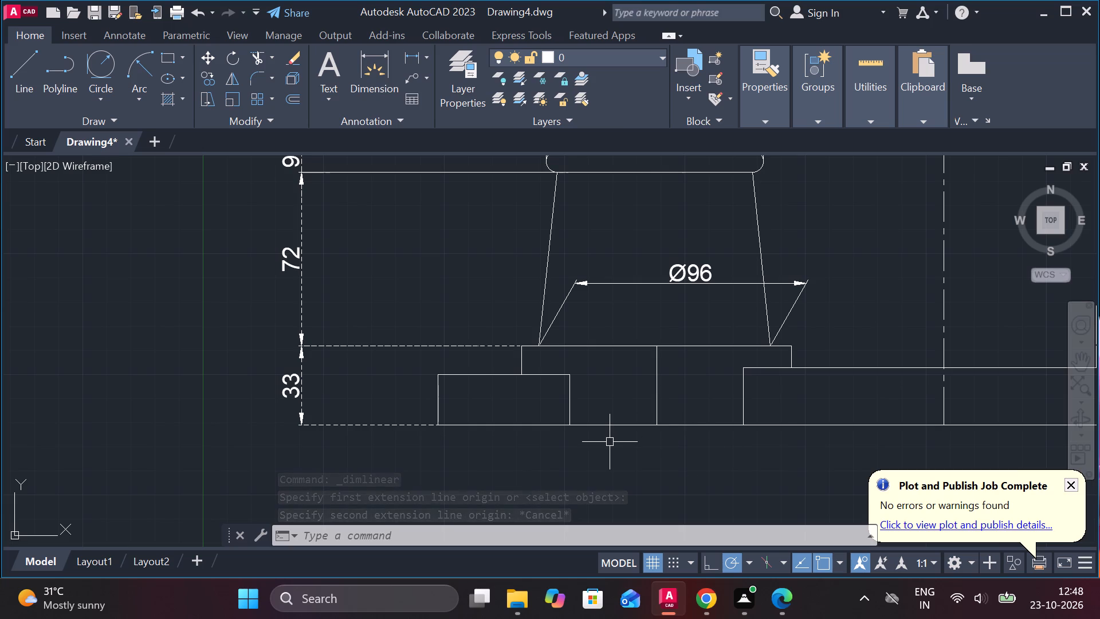
scroll(607, 446, down, 2)
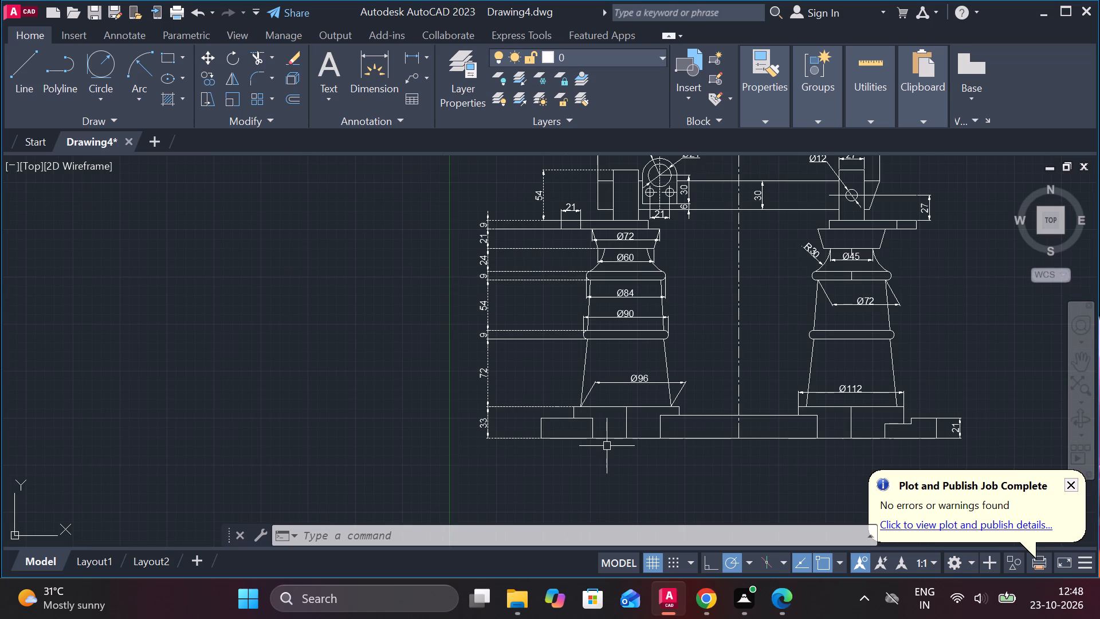
scroll(543, 410, up, 2)
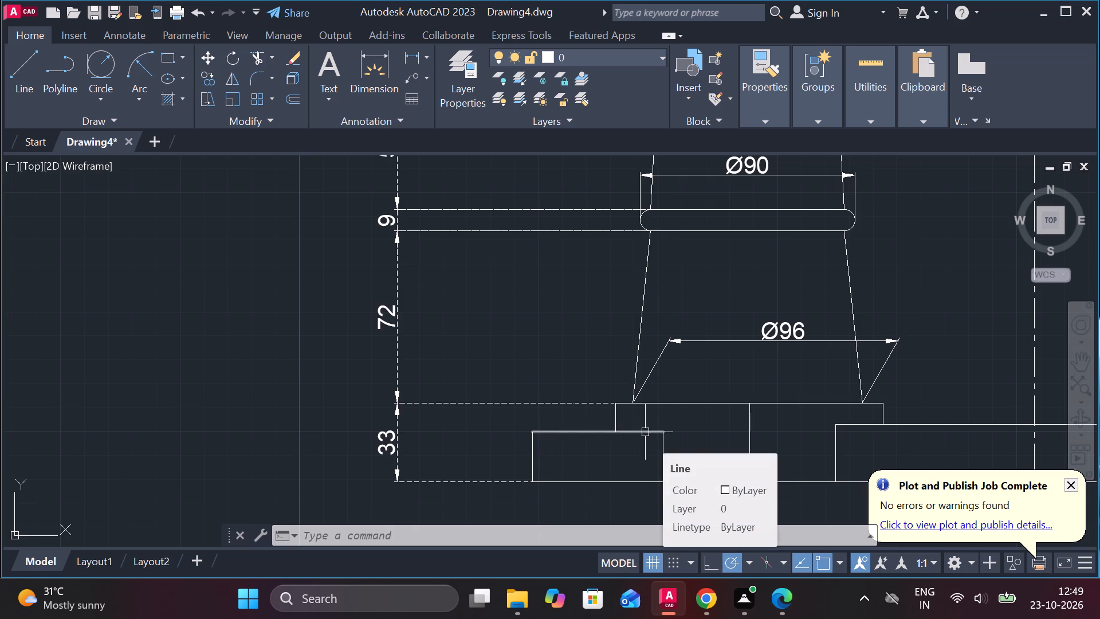
text(TR)
key(space)
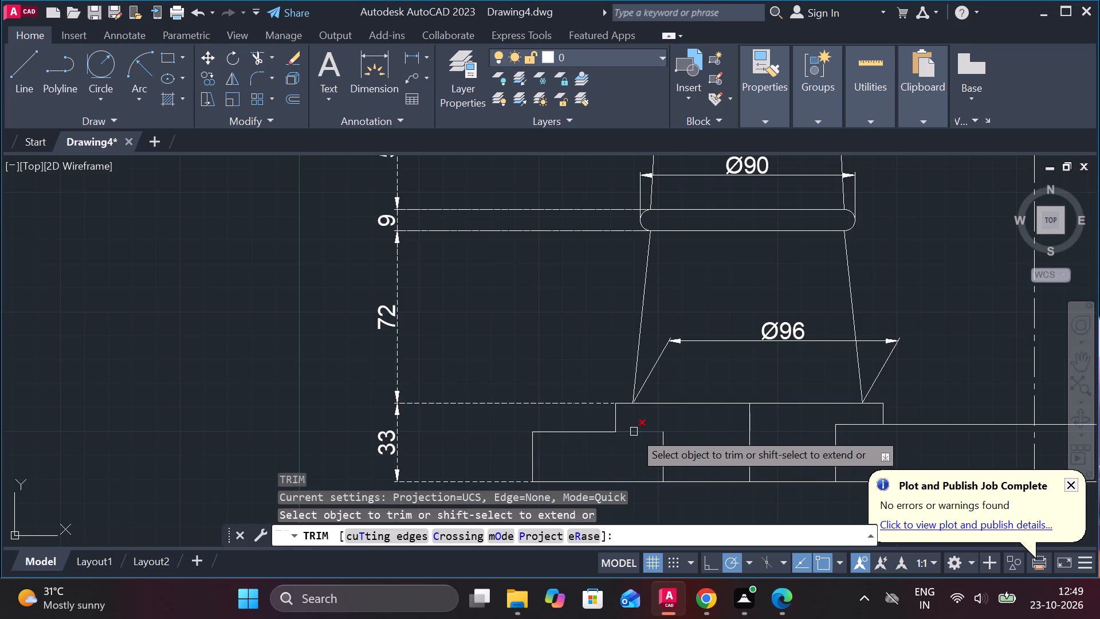
click(634, 432)
scroll(638, 432, down, 2)
scroll(629, 439, up, 2)
scroll(629, 439, down, 3)
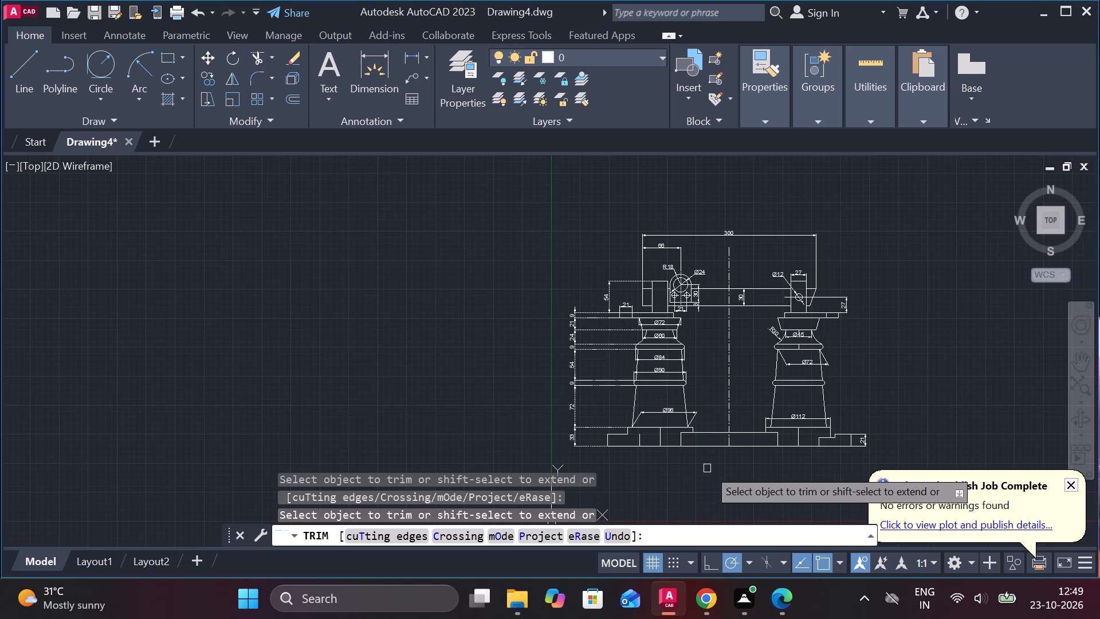
scroll(709, 468, up, 2)
key(Escape)
Erase the remaining outer ledge line beside the first base block.
click(478, 383)
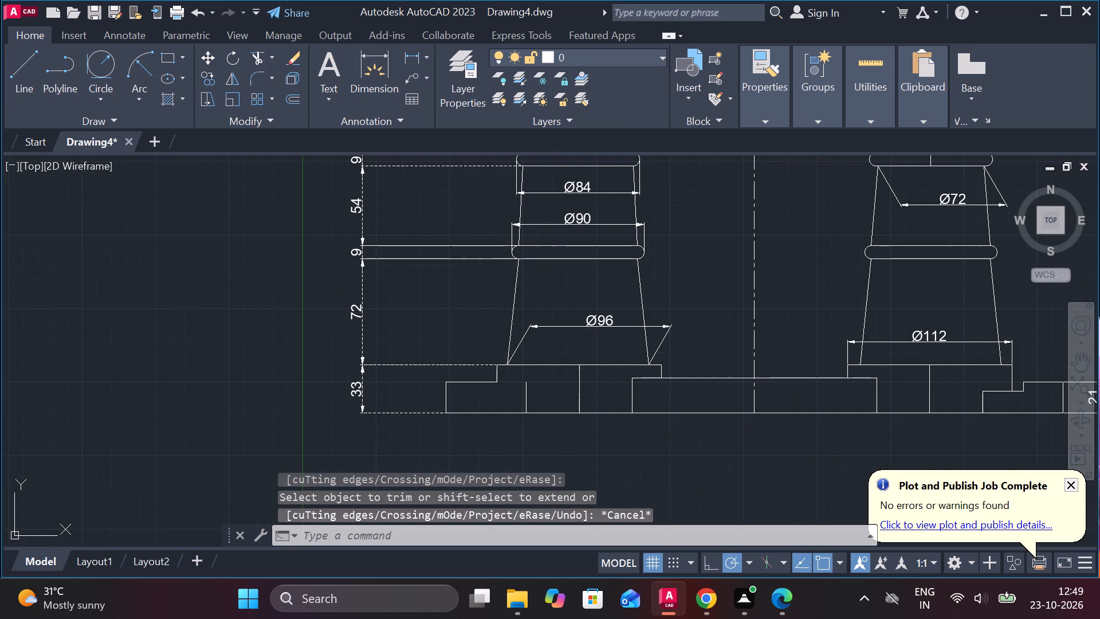
text(E)
key(space)
Draw the first base block's stepped ledge from its outer upper corner: 27 inward, 6 down, and across to the recessed vertical edge.
key(l)
key(Return)
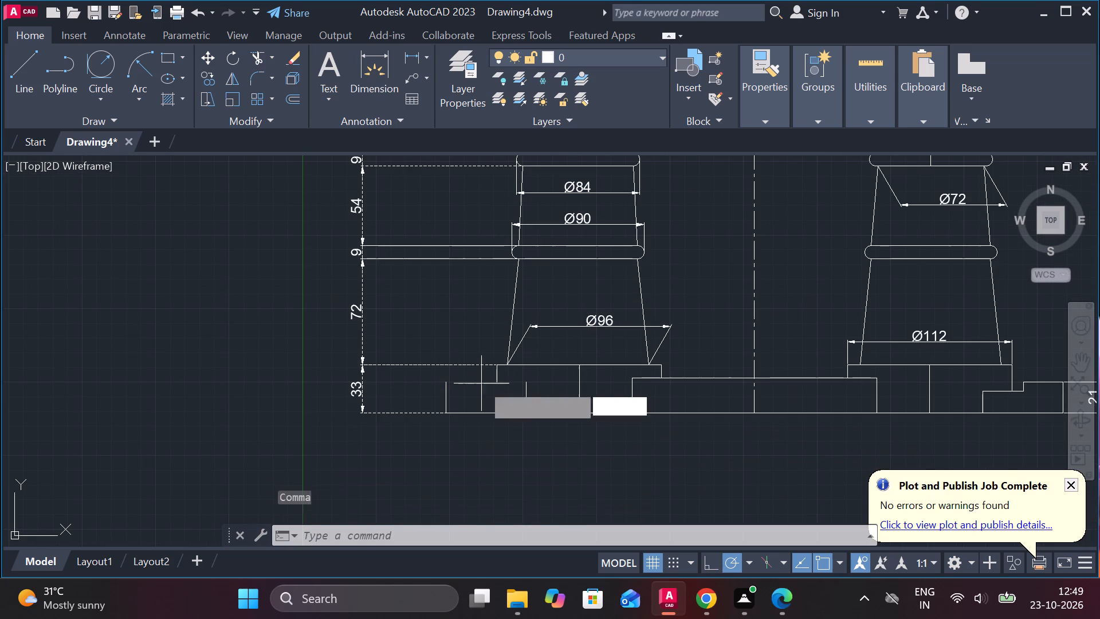
click(435, 383)
text(27)
key(Return)
scroll(494, 383, up, 2)
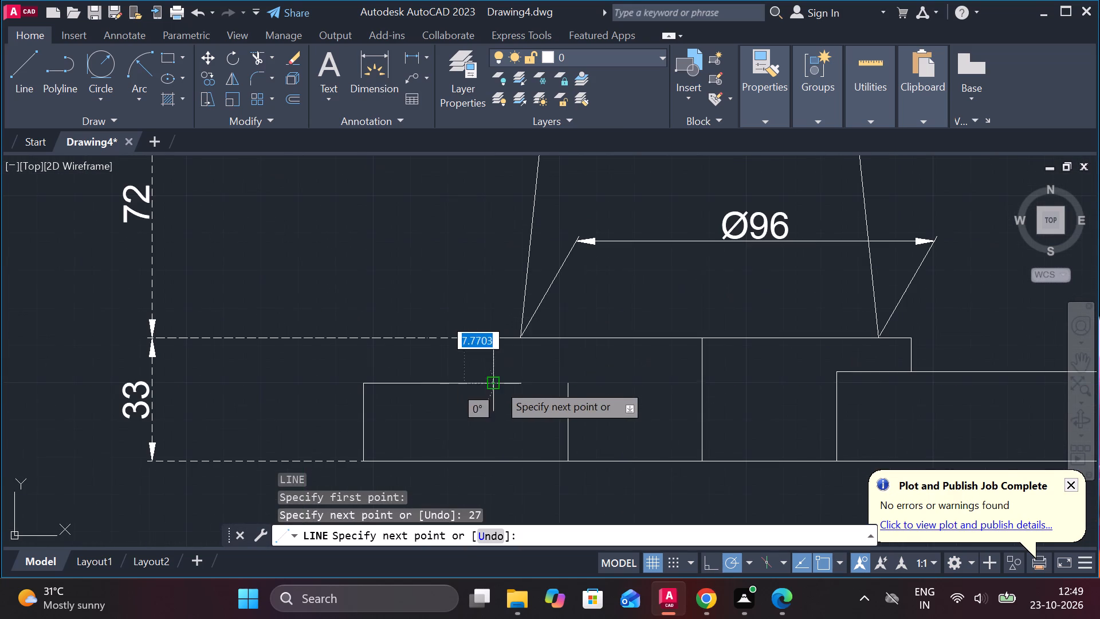
scroll(482, 431, down, 1)
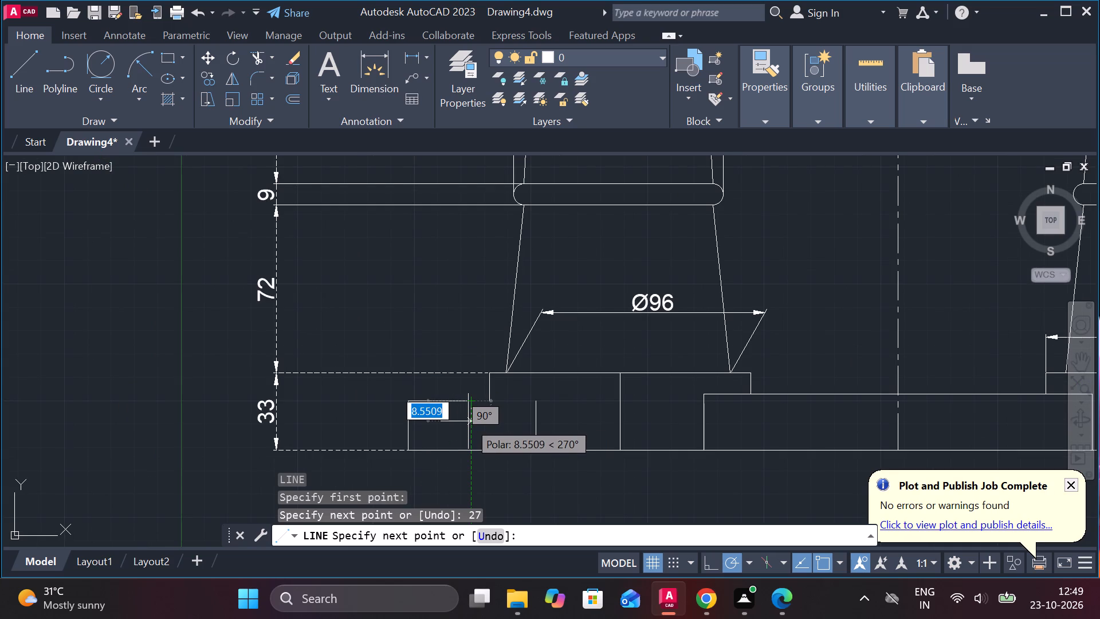
key(6)
key(Return)
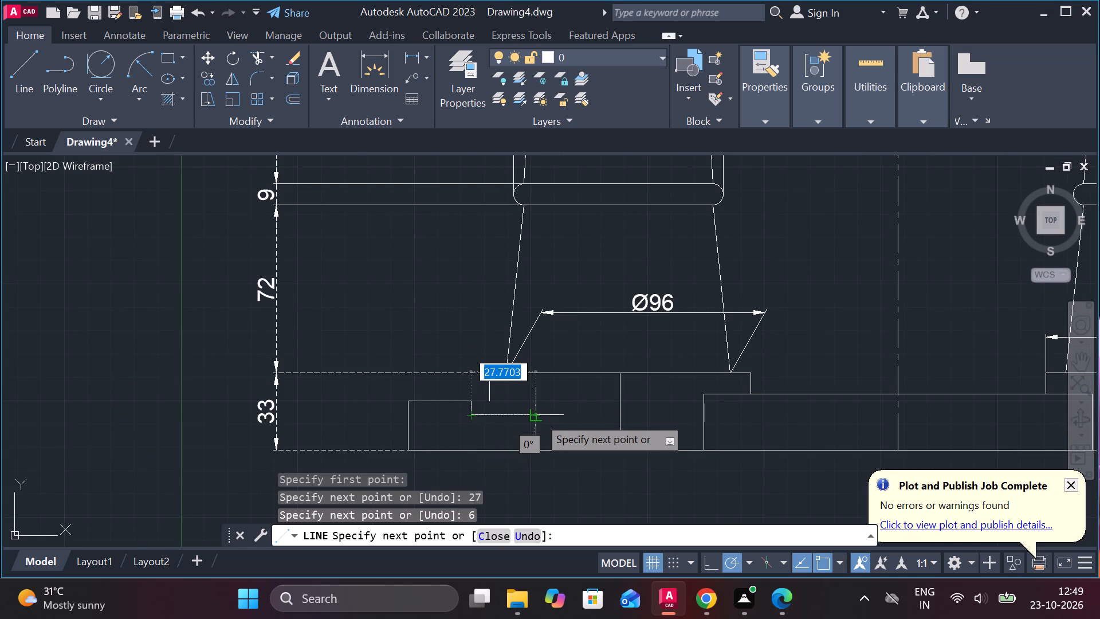
click(538, 416)
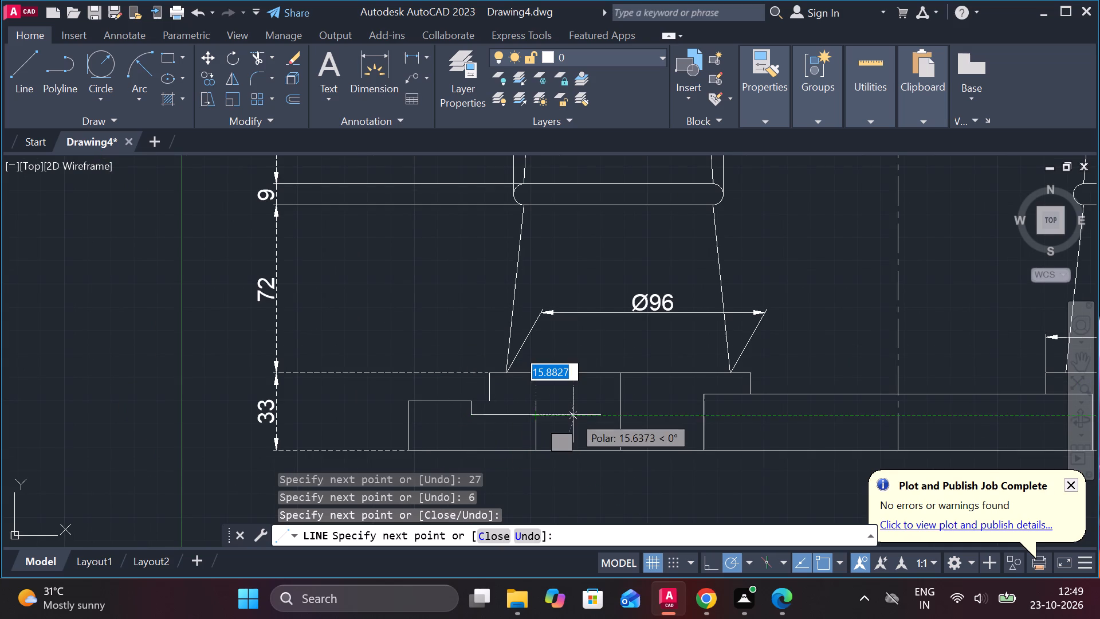
key(Escape)
Trim the first block's recessed vertical edge above the new lower ledge line.
text(TR)
key(space)
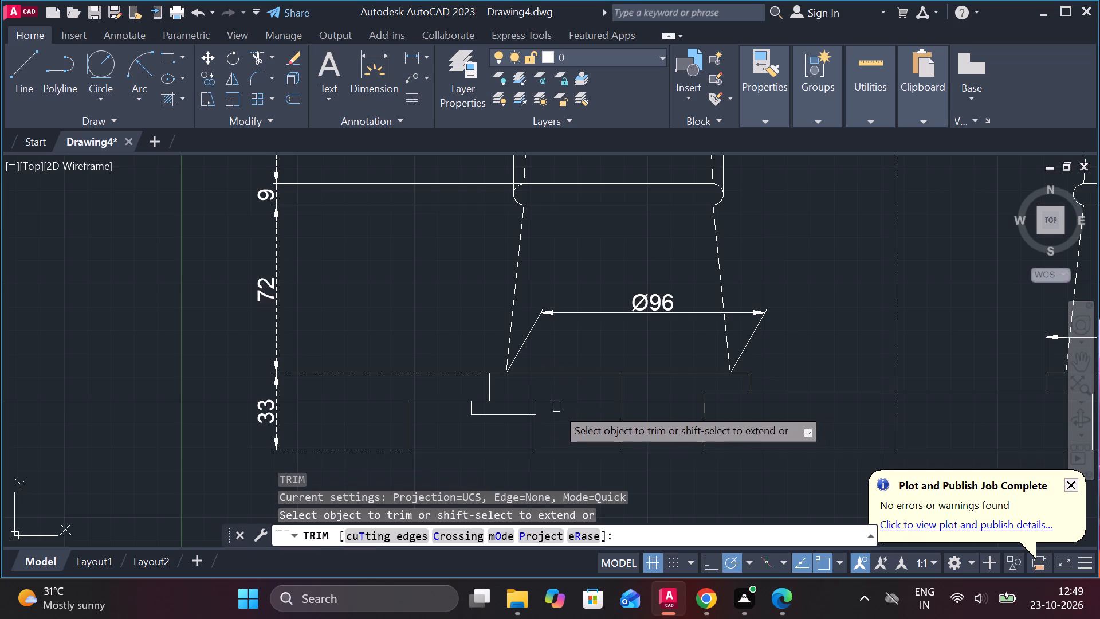
click(533, 407)
key(Escape)
Extend the first base block's outer side edge down to the new lower ledge line.
text(EX)
key(space)
click(488, 388)
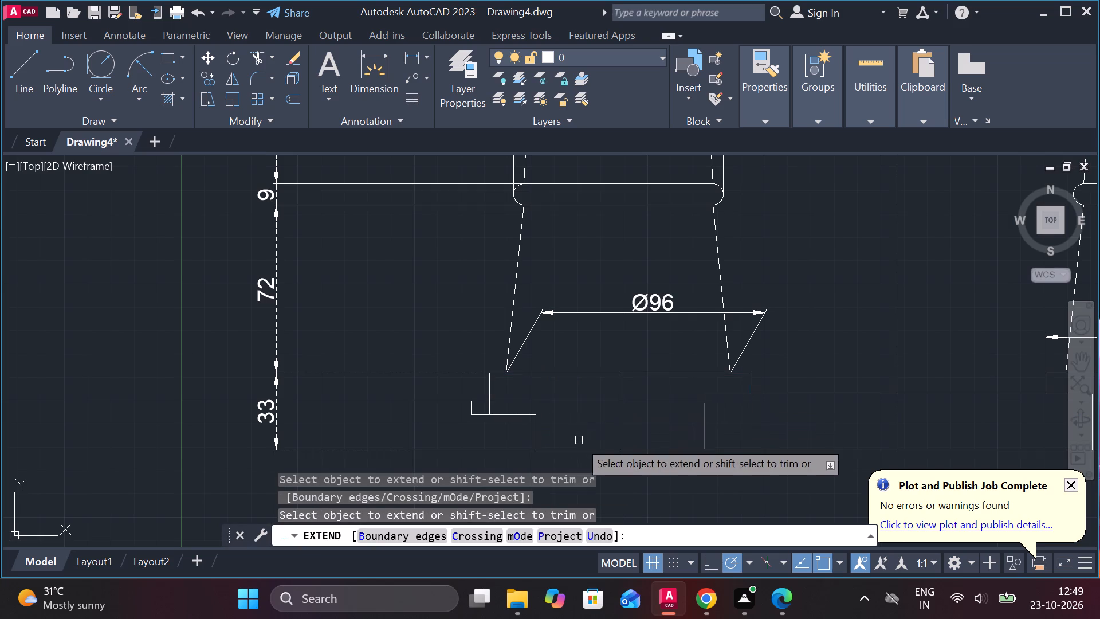
Examine the stepped base profiles of both columns and compare their outlines.
scroll(661, 456, down, 2)
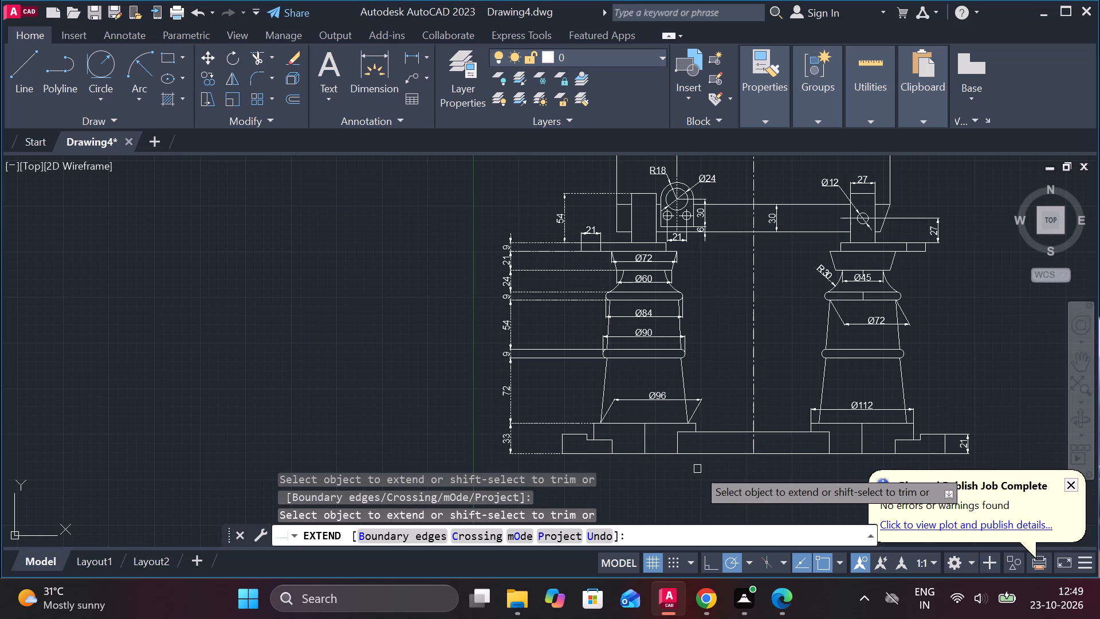
middle_drag(697, 469, 674, 469)
scroll(669, 476, down, 1)
middle_drag(679, 479, 673, 479)
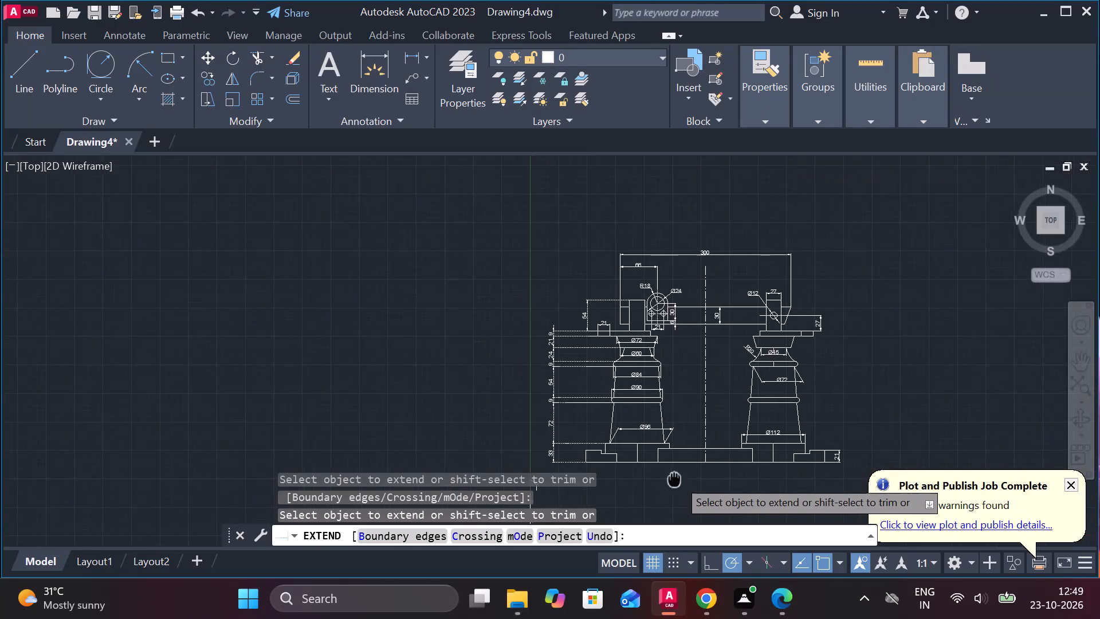
middle_drag(673, 479, 605, 407)
scroll(653, 443, up, 2)
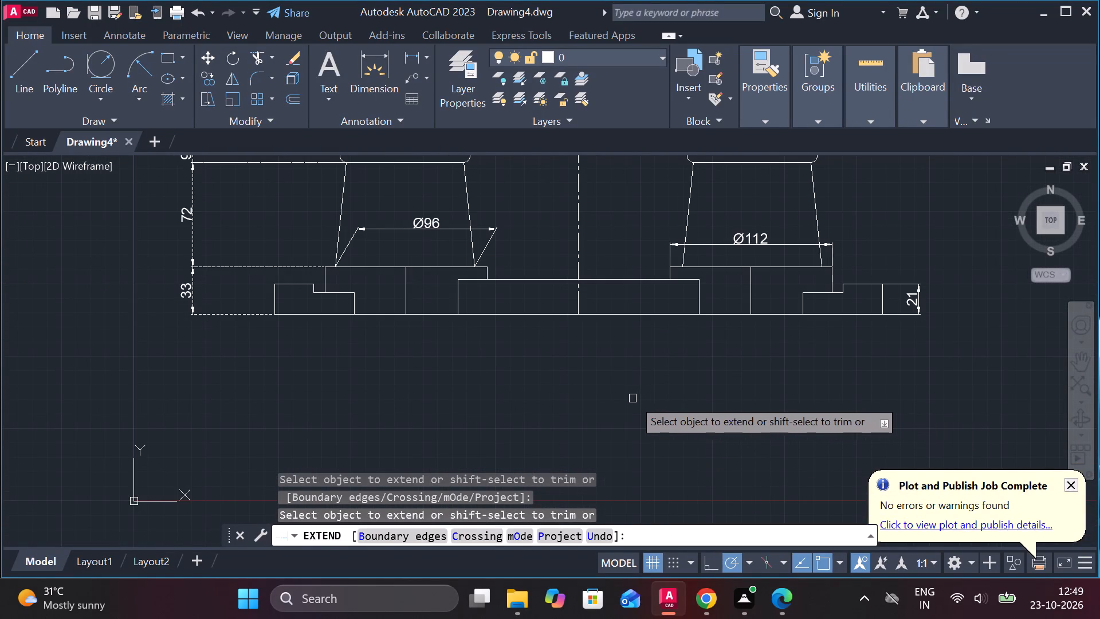
middle_drag(646, 375, 731, 398)
scroll(516, 350, up, 1)
middle_click(568, 381)
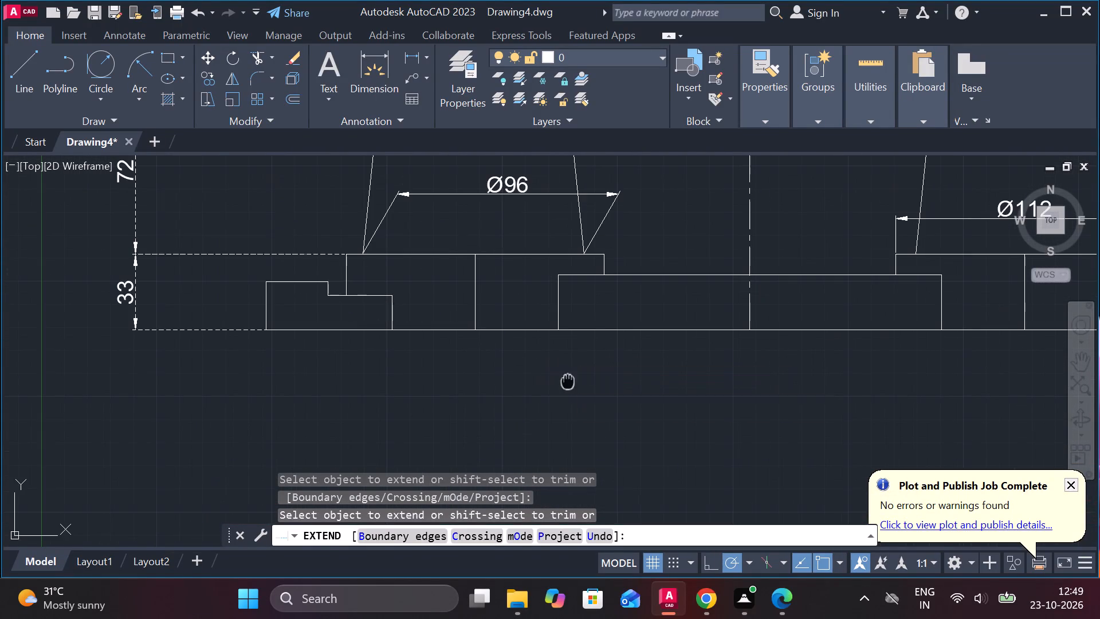
scroll(830, 339, down, 1)
middle_drag(919, 369, 747, 412)
key(Escape)
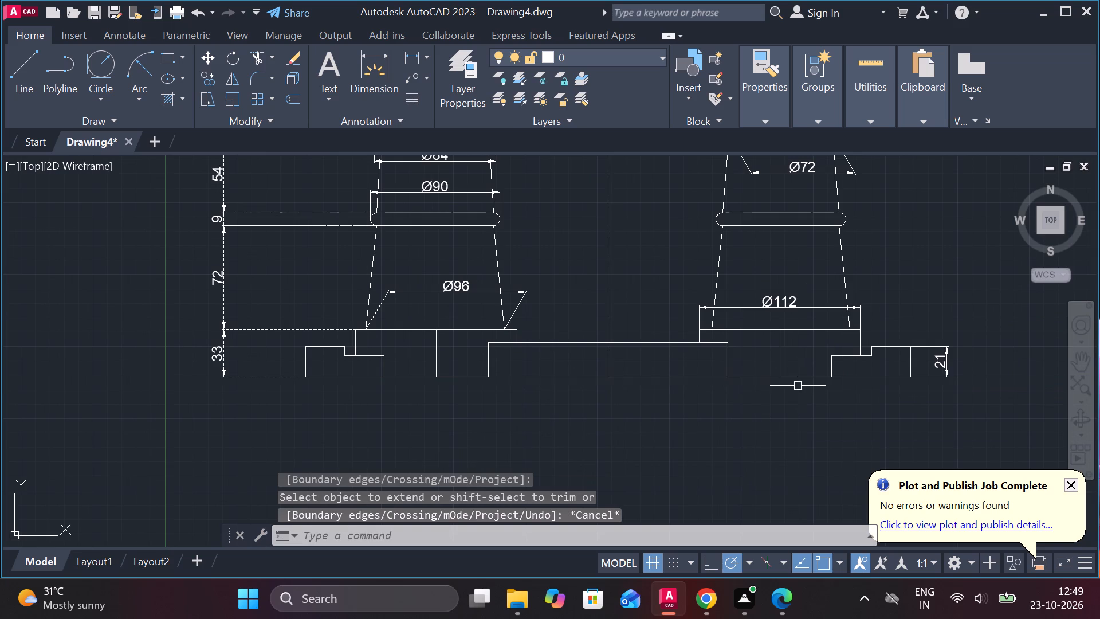
Erase the overlapping bottom edge line beneath the second column's base block.
click(802, 379)
text(E)
key(space)
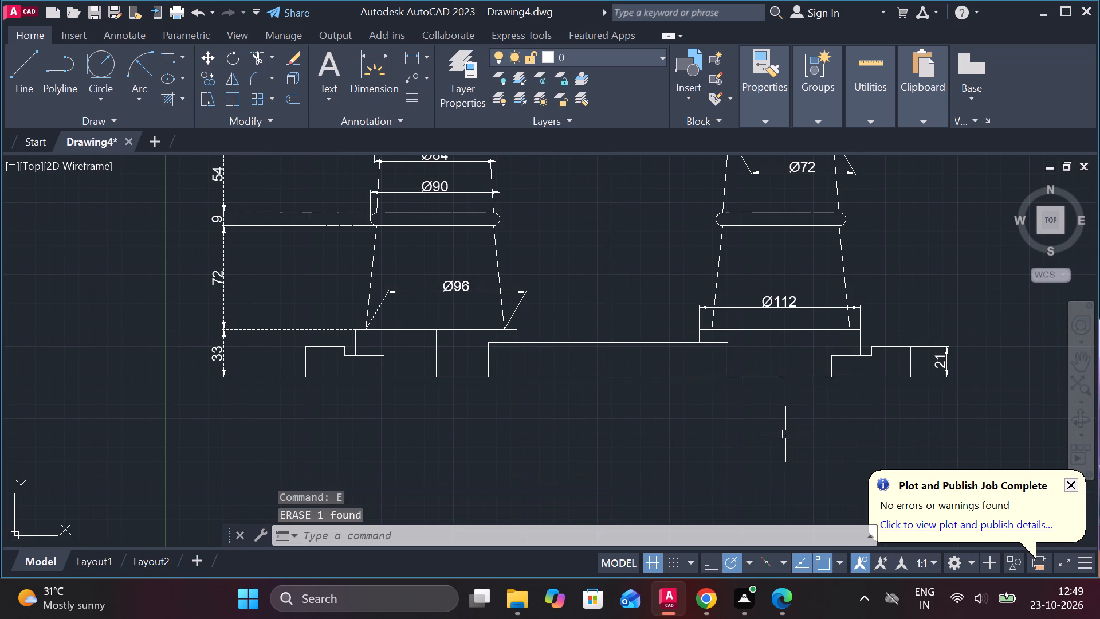
Look over the first base block and the whole assembly for remaining missing details.
scroll(785, 434, down, 2)
scroll(567, 397, up, 3)
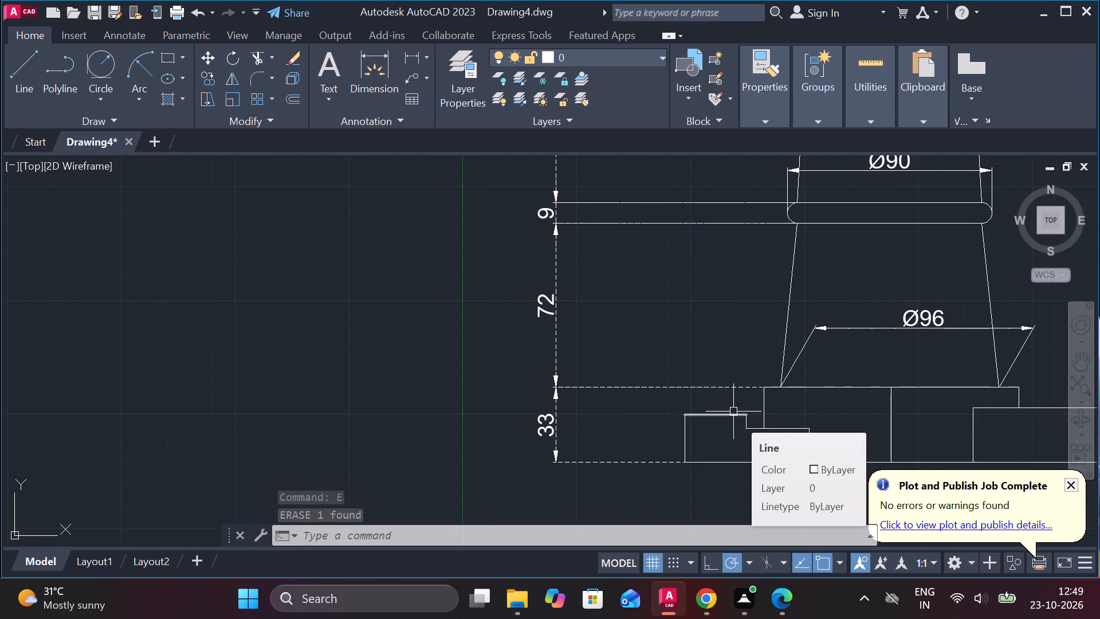
scroll(945, 452, down, 1)
middle_drag(905, 426, 870, 423)
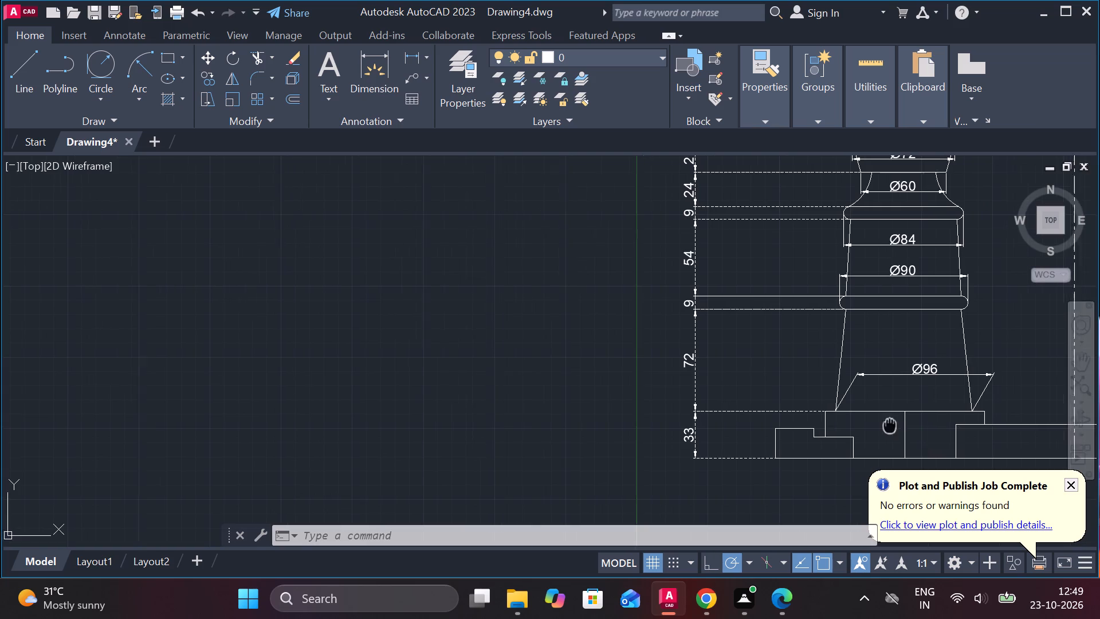
middle_drag(870, 423, 476, 416)
scroll(553, 398, down, 1)
middle_drag(661, 355, 689, 413)
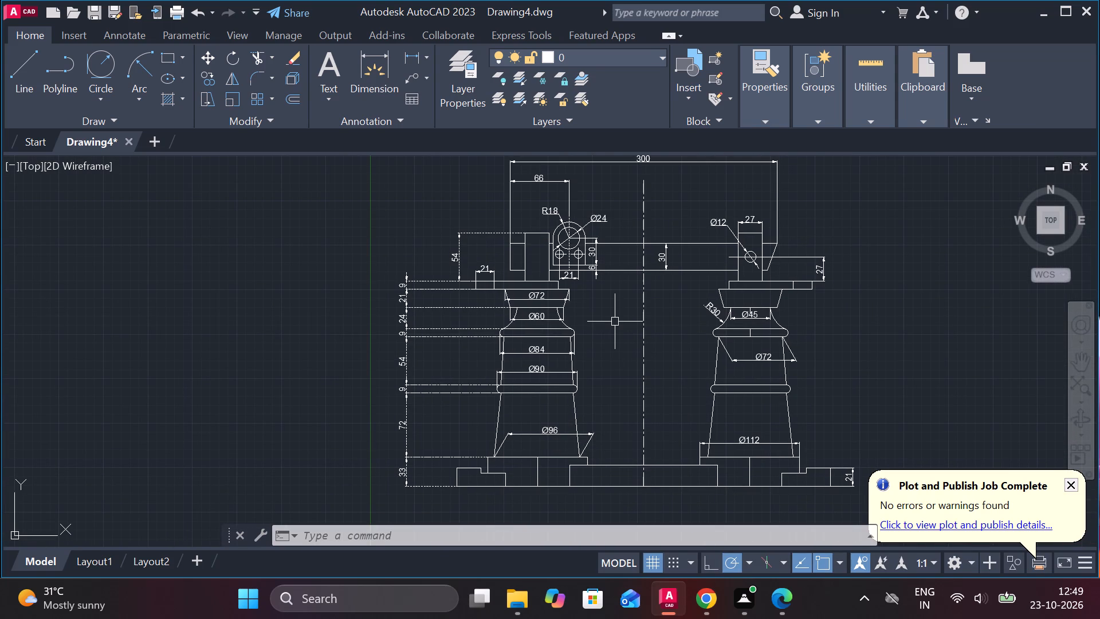
Lengthen the first base block's vertical centre line up through the column to the midpoint of the upright's top edge.
middle_drag(612, 371, 637, 227)
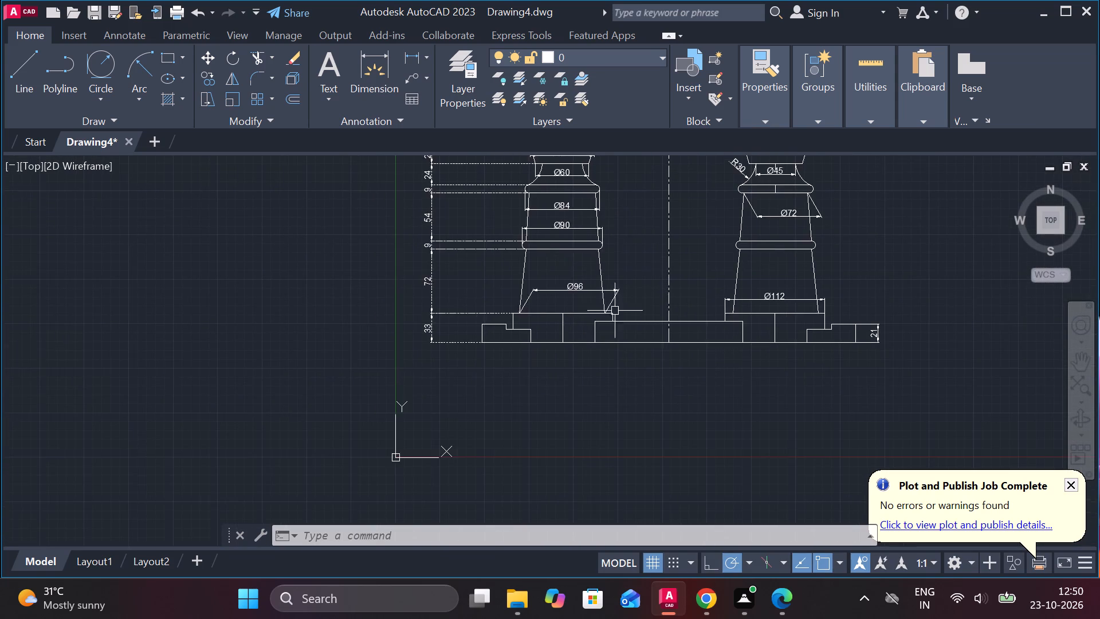
scroll(604, 312, up, 1)
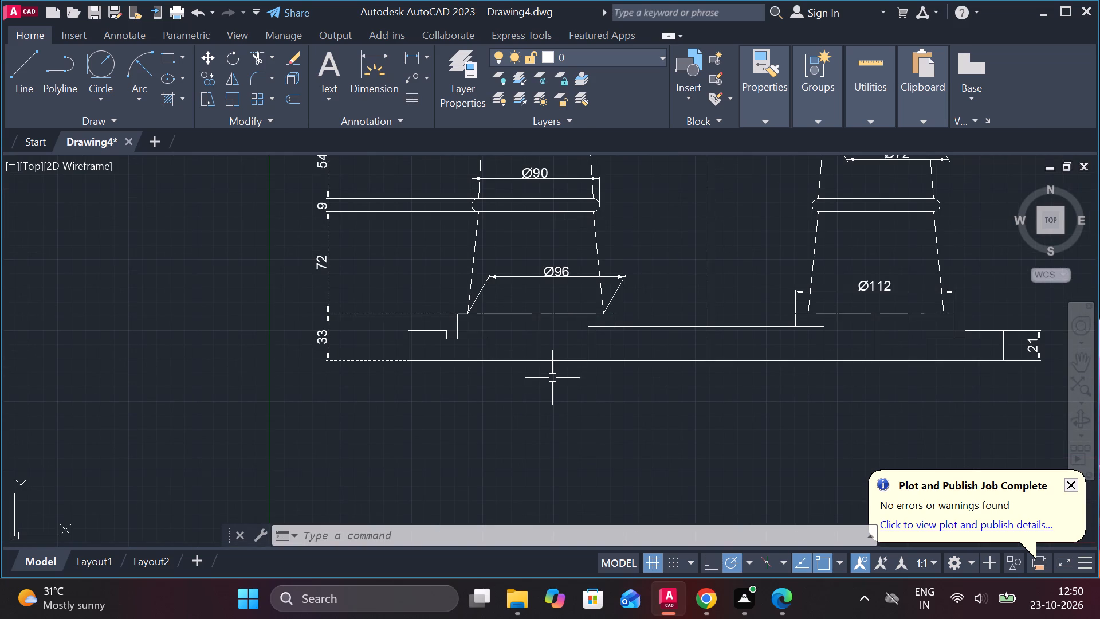
middle_drag(559, 368, 567, 458)
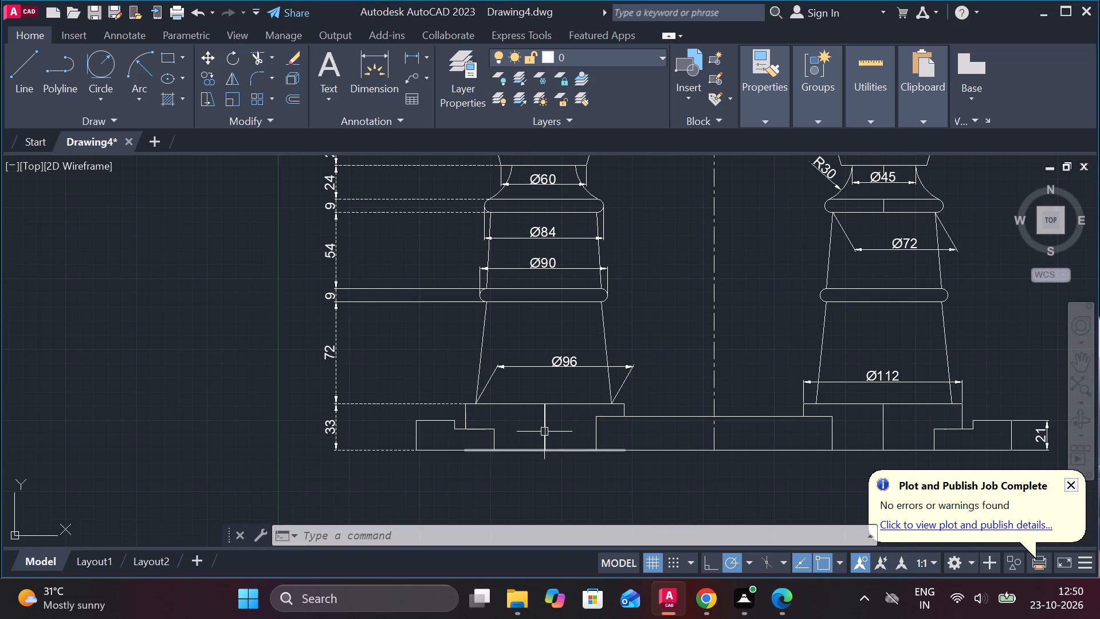
click(543, 428)
click(586, 442)
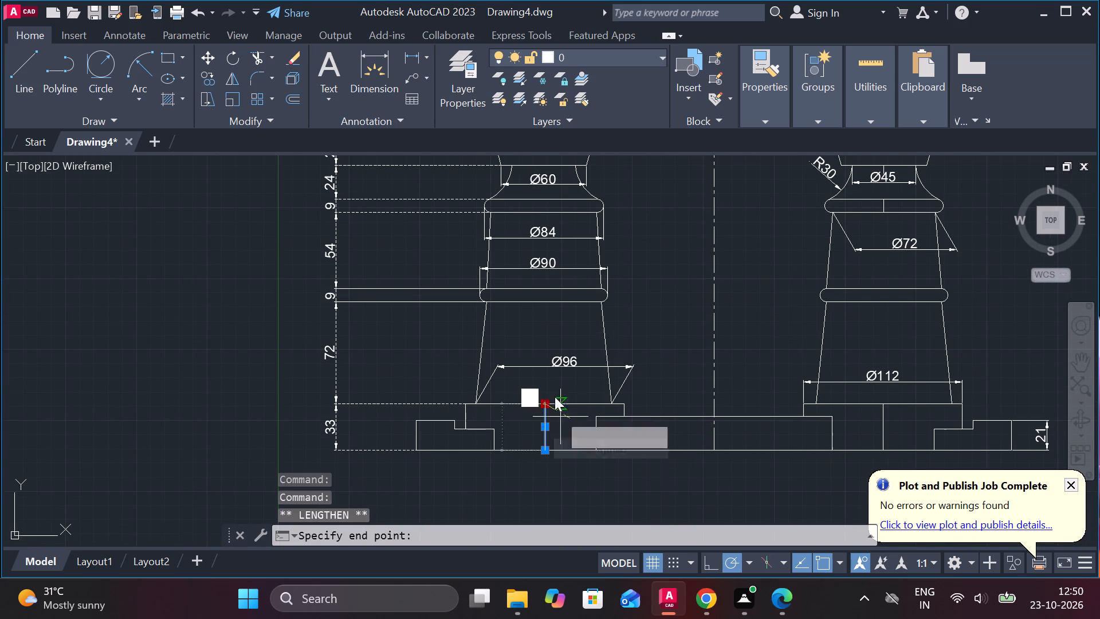
middle_drag(556, 442, 546, 565)
middle_drag(553, 382, 551, 515)
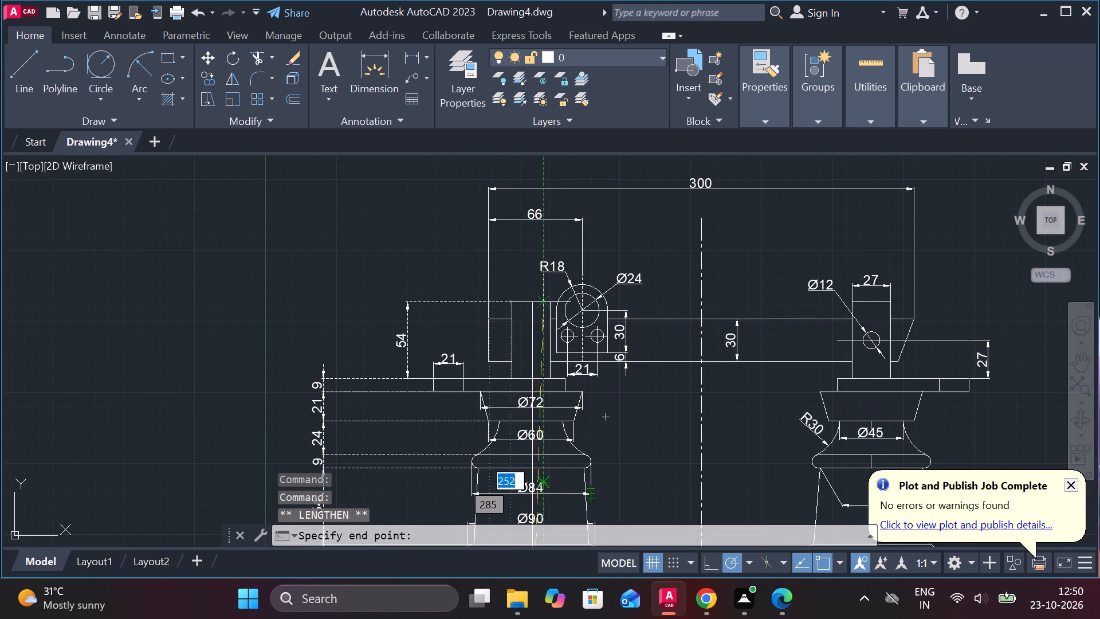
scroll(514, 305, up, 2)
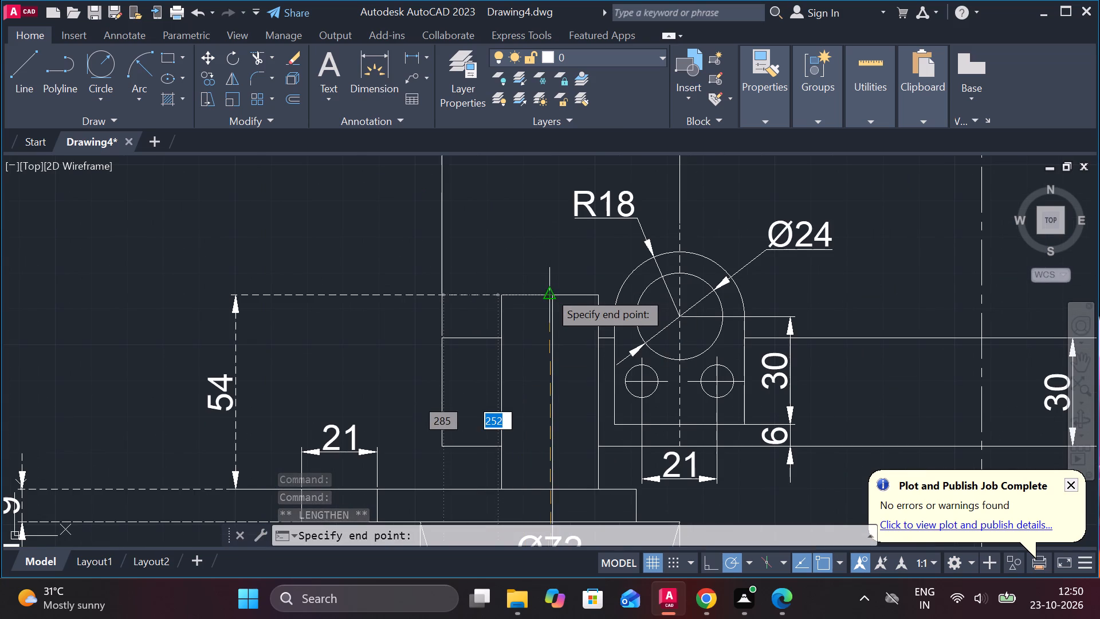
click(549, 297)
scroll(579, 295, down, 2)
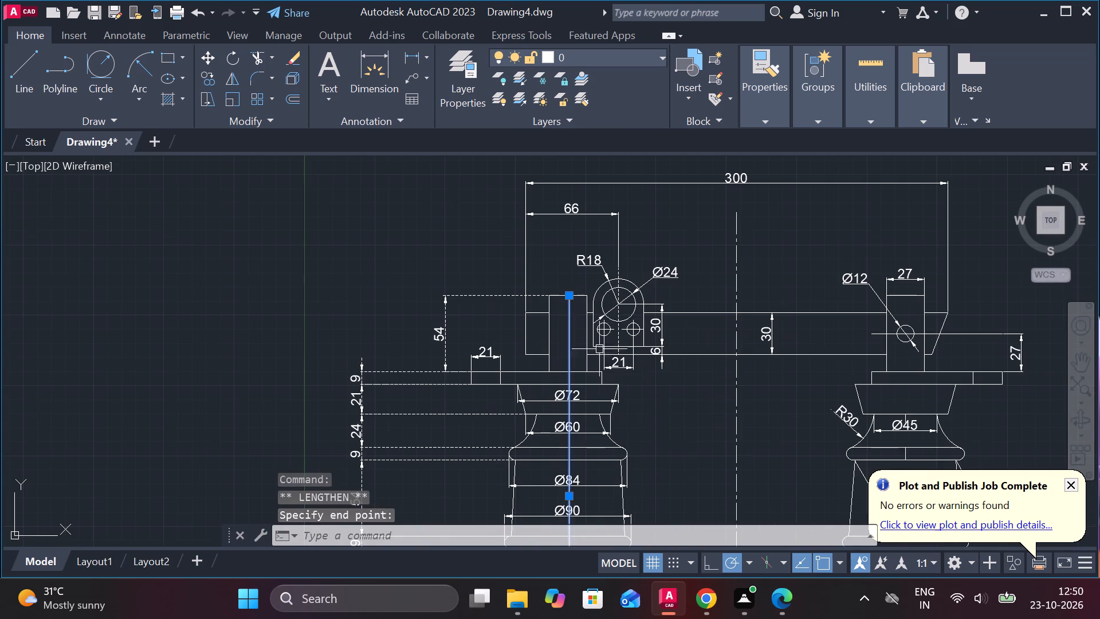
key(Escape)
Lengthen the second base block's vertical centre line up through the column to near the top of the 27-wide upright.
scroll(671, 462, down, 1)
middle_drag(686, 462, 522, 320)
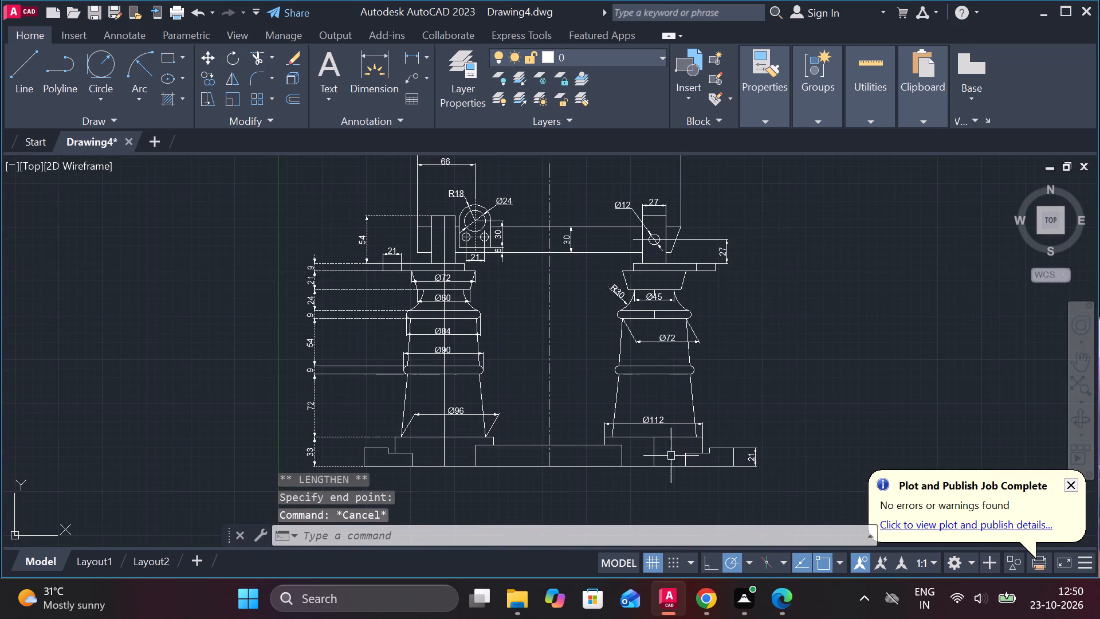
click(655, 456)
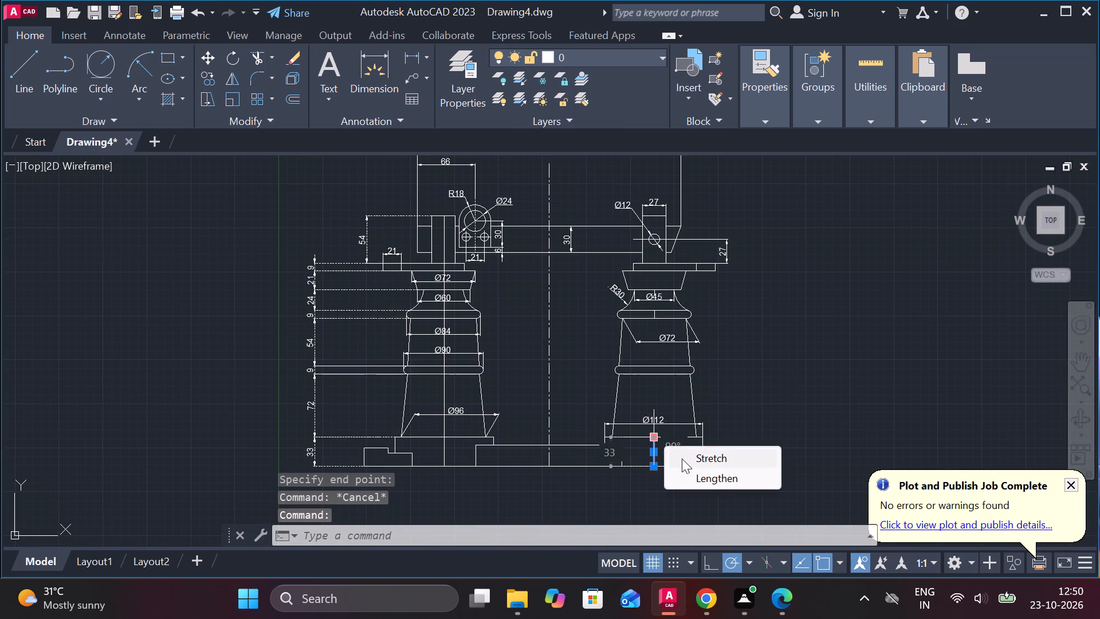
click(697, 474)
scroll(653, 260, up, 2)
middle_drag(658, 290, 611, 492)
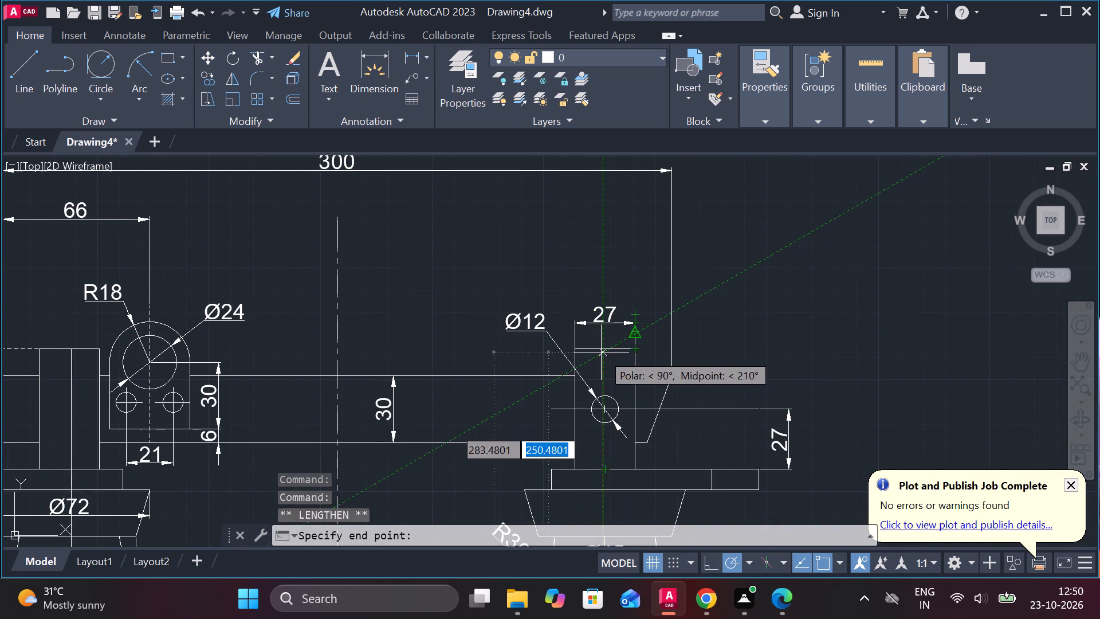
click(601, 352)
key(Escape)
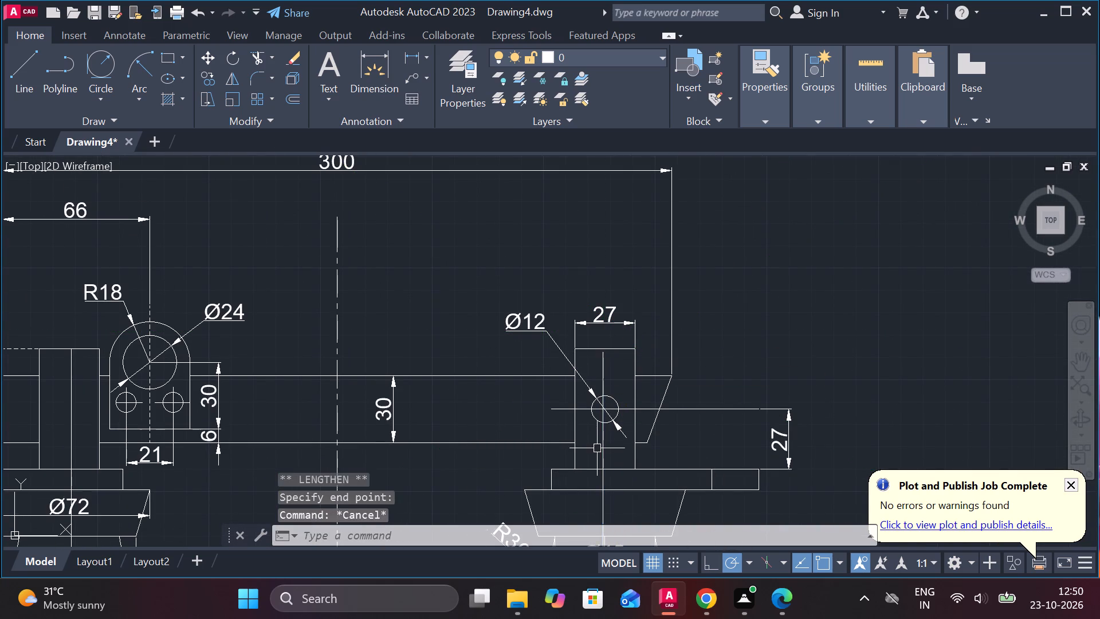
Move the Ø12 circle by its centre onto the intersection of the second column's centre line and the horizontal axis.
scroll(597, 448, up, 2)
middle_drag(595, 452, 583, 408)
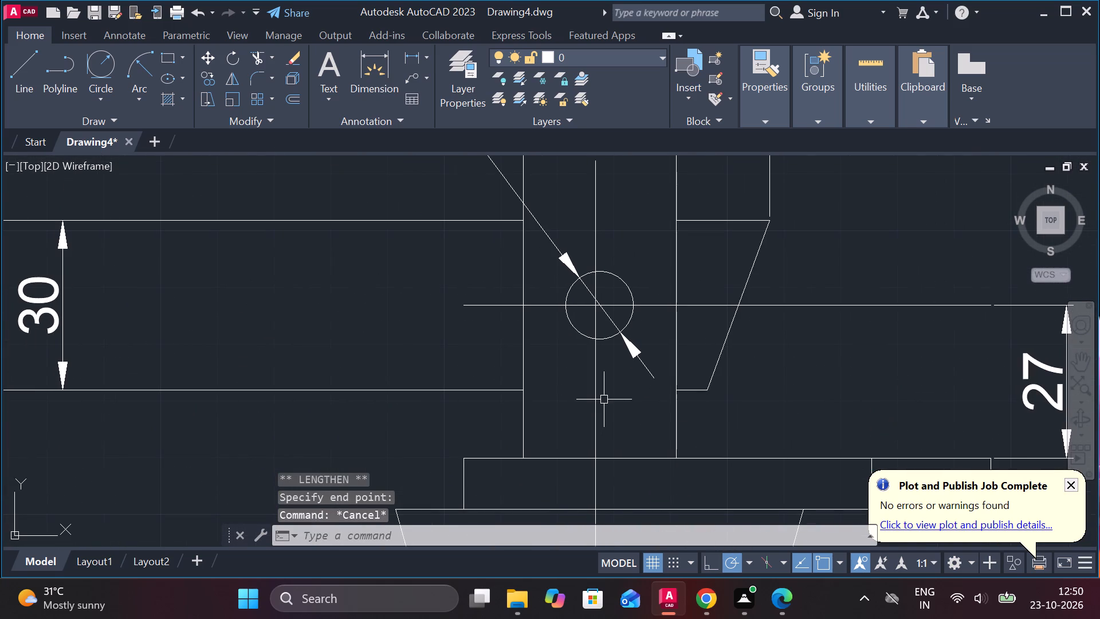
scroll(610, 390, down, 2)
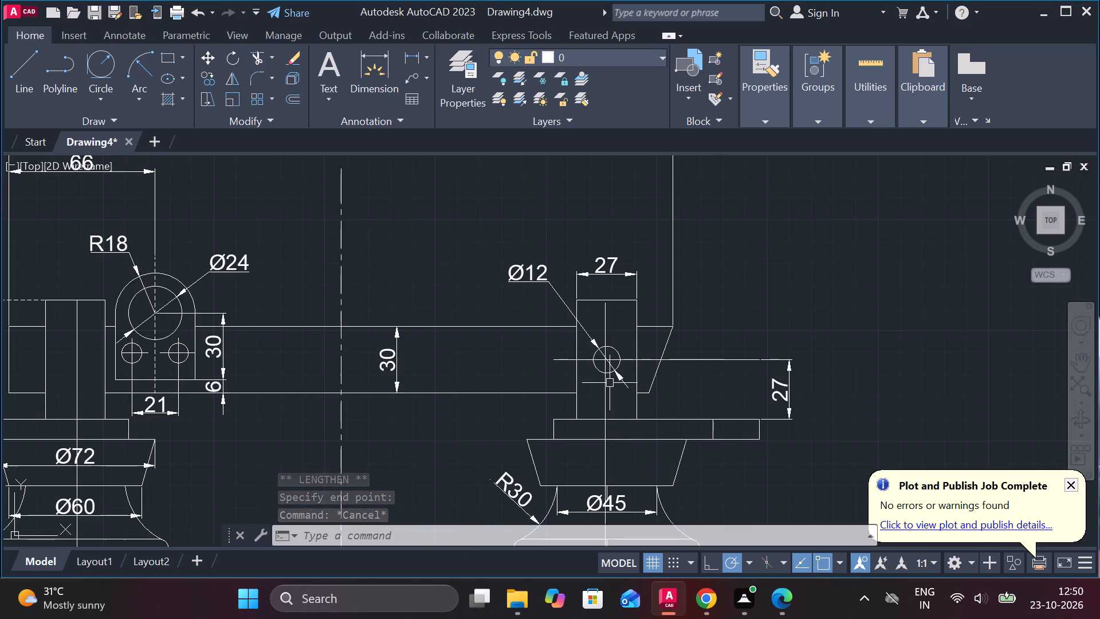
scroll(610, 383, up, 3)
click(642, 269)
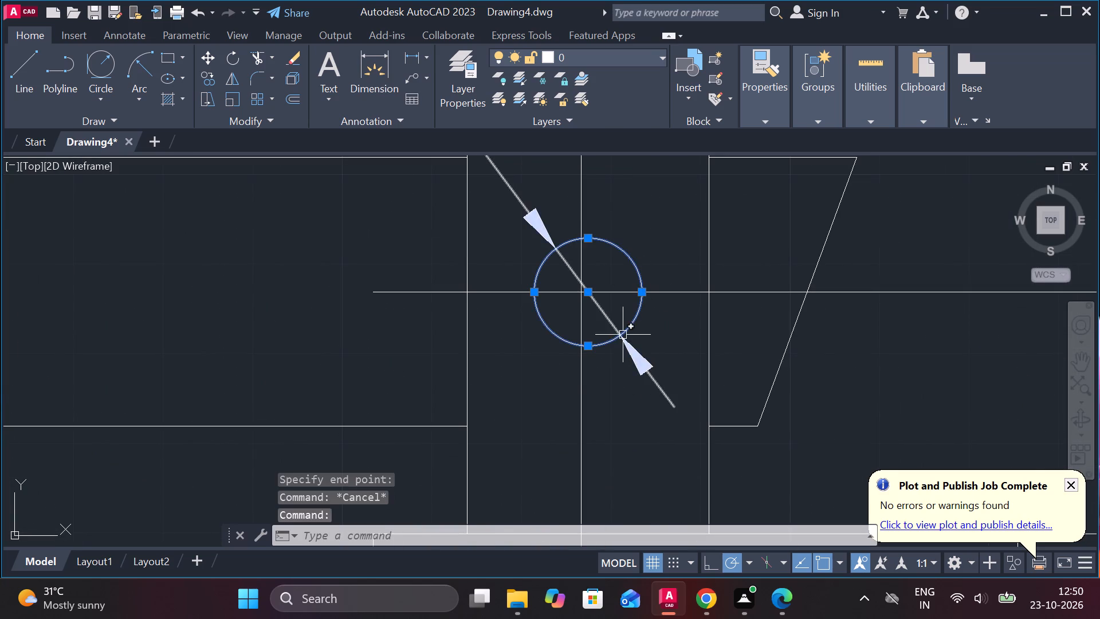
key(m)
key(Return)
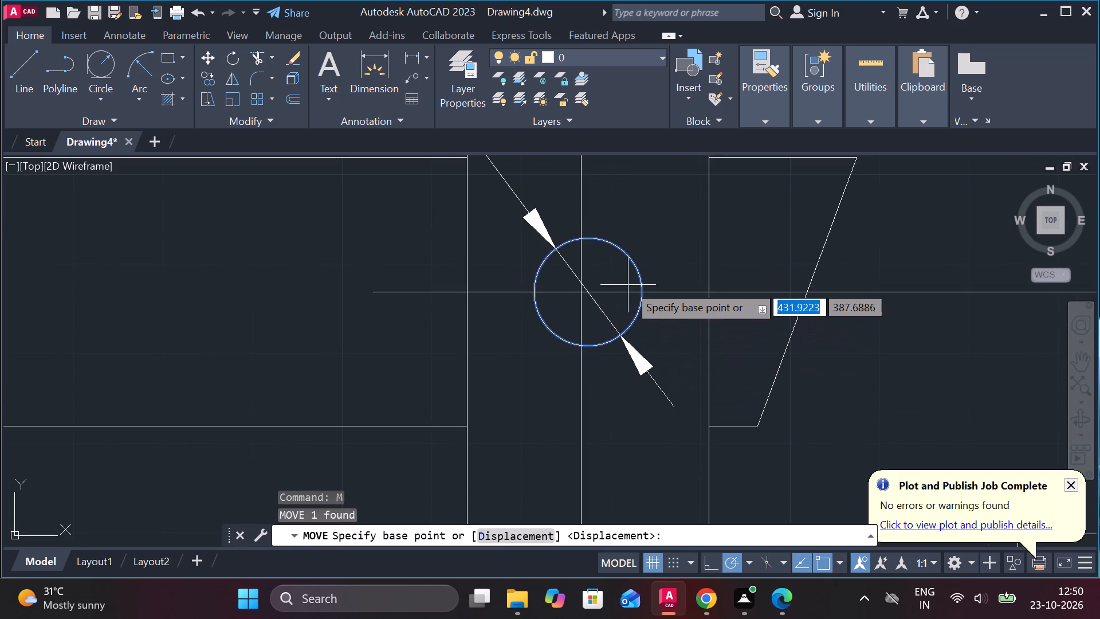
click(588, 293)
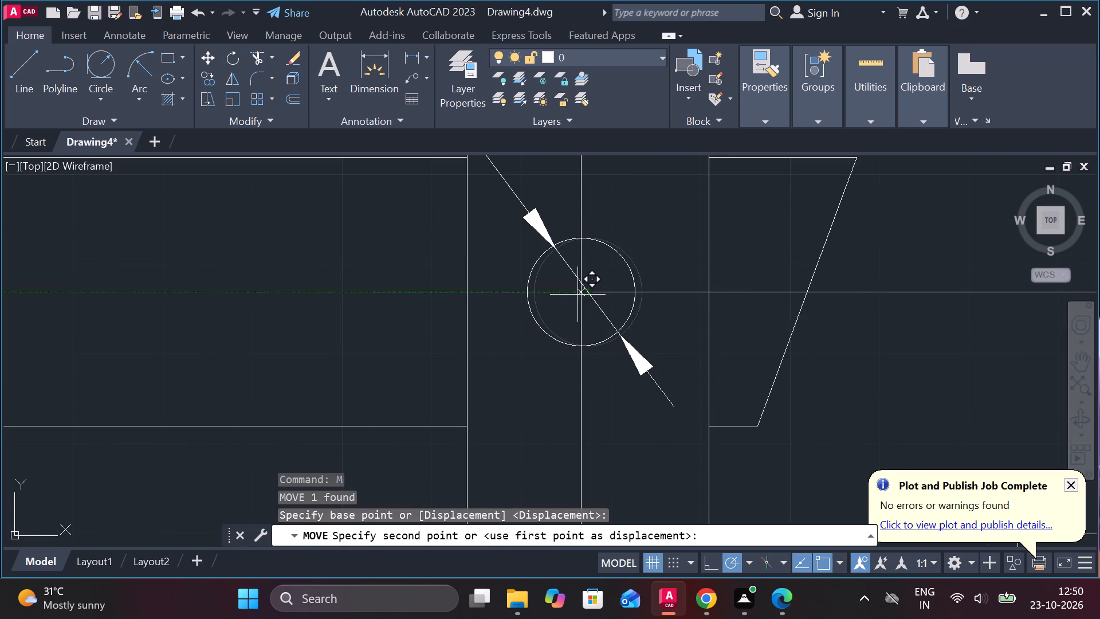
click(576, 295)
scroll(610, 387, down, 2)
key(Escape)
Change the linetype of both columns' vertical centre lines to CENTER.
scroll(789, 408, down, 3)
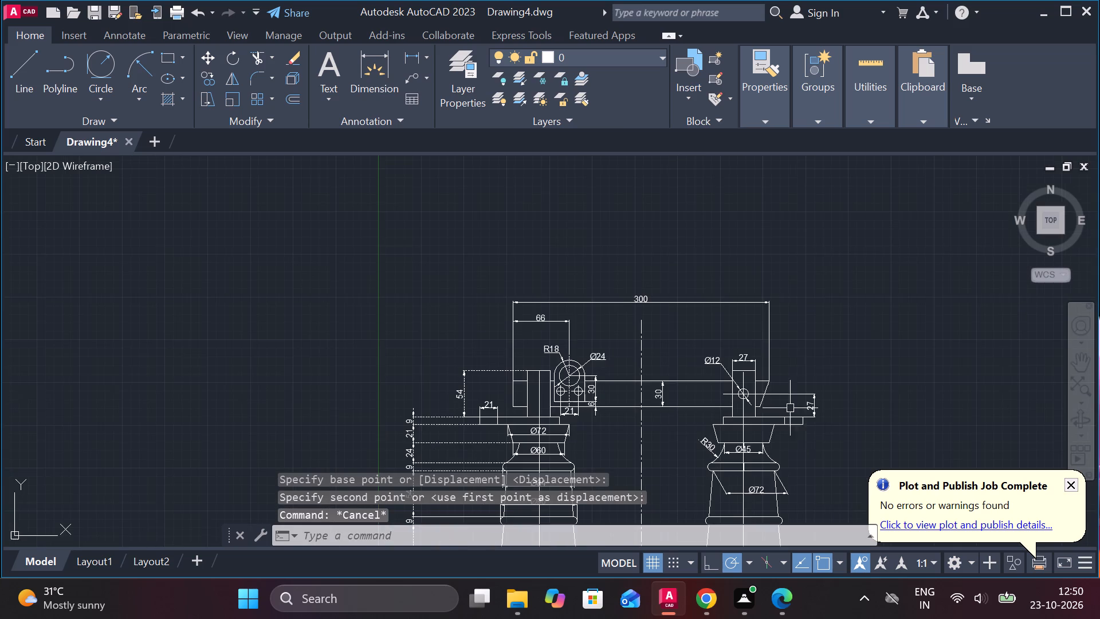
middle_drag(812, 440, 811, 328)
middle_drag(648, 452, 697, 303)
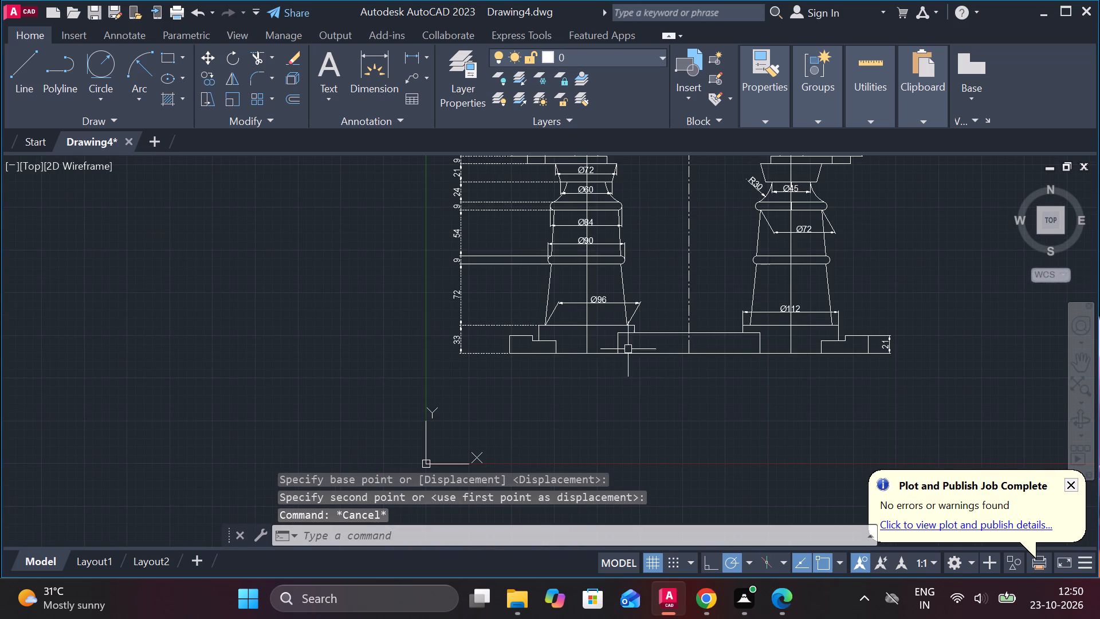
click(586, 320)
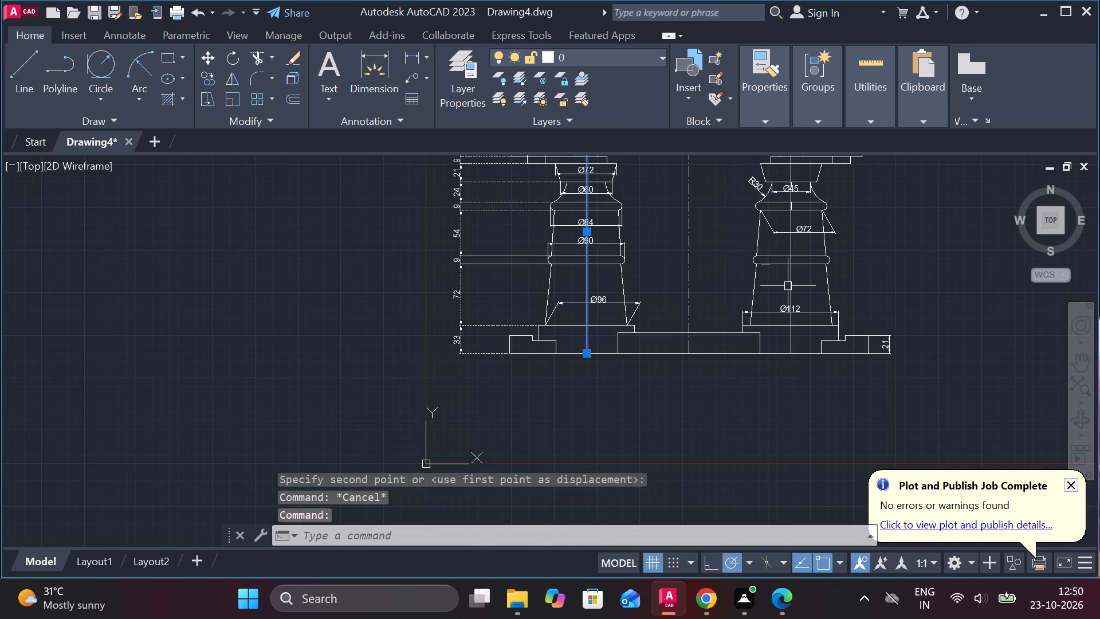
click(790, 287)
click(777, 123)
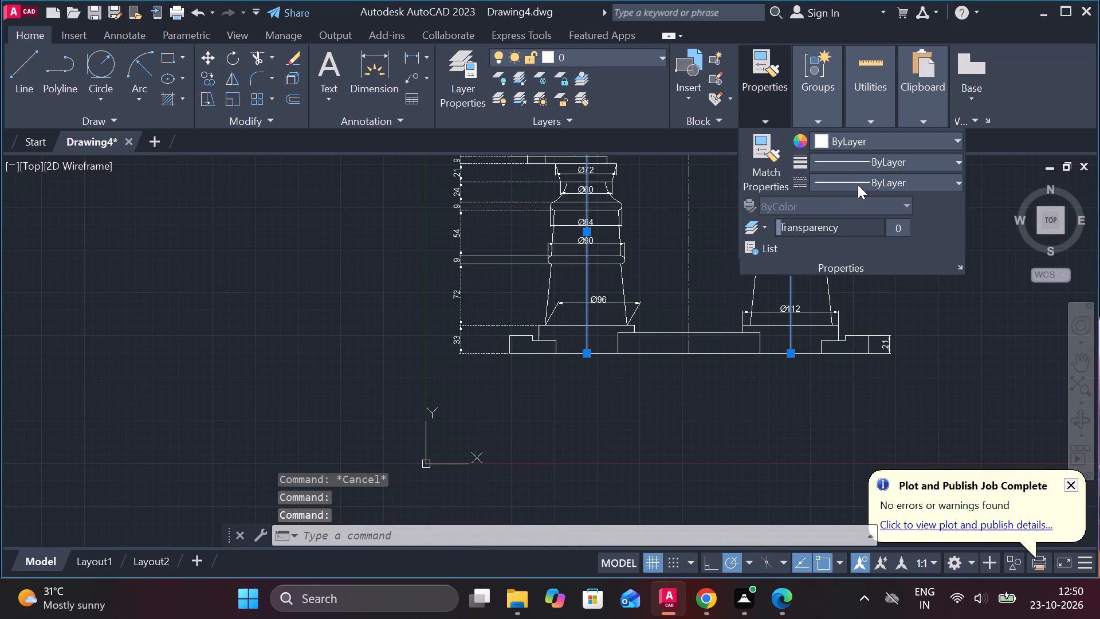
click(858, 185)
click(852, 238)
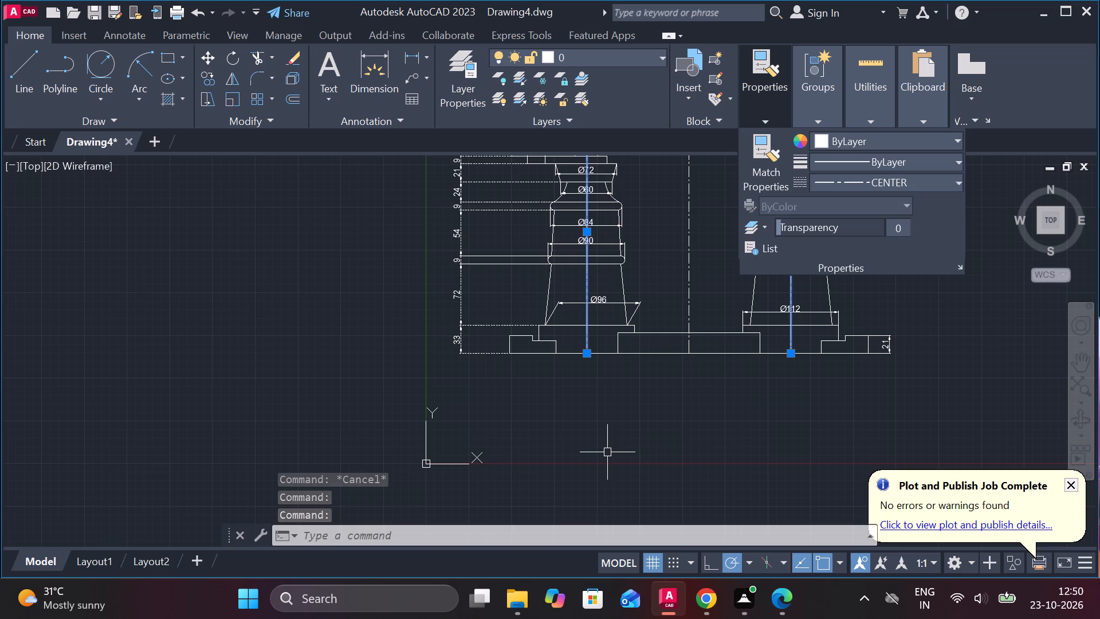
key(Escape)
Set the linetype global scale factor and the current object scale both to 0.7.
scroll(466, 338, up, 2)
scroll(736, 395, down, 1)
middle_drag(764, 408, 416, 465)
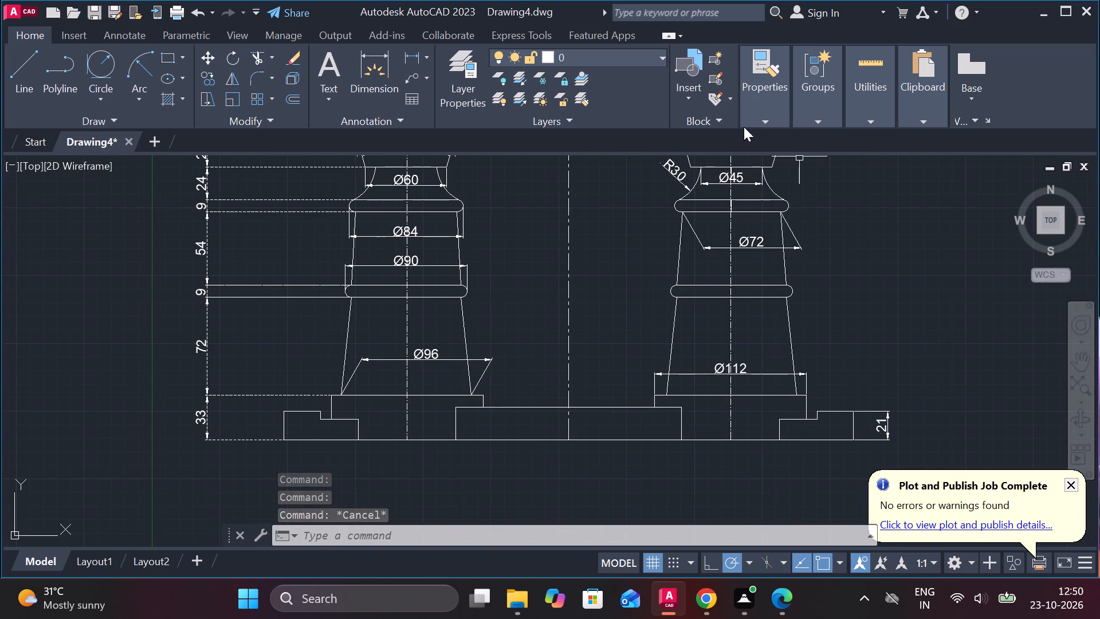
click(762, 127)
click(870, 185)
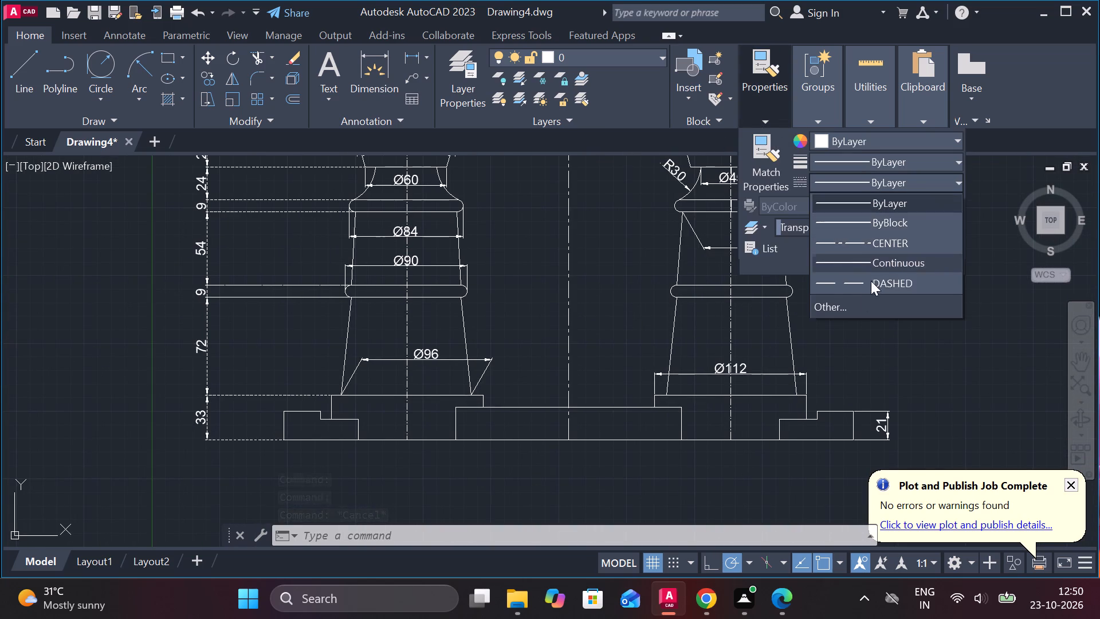
click(854, 297)
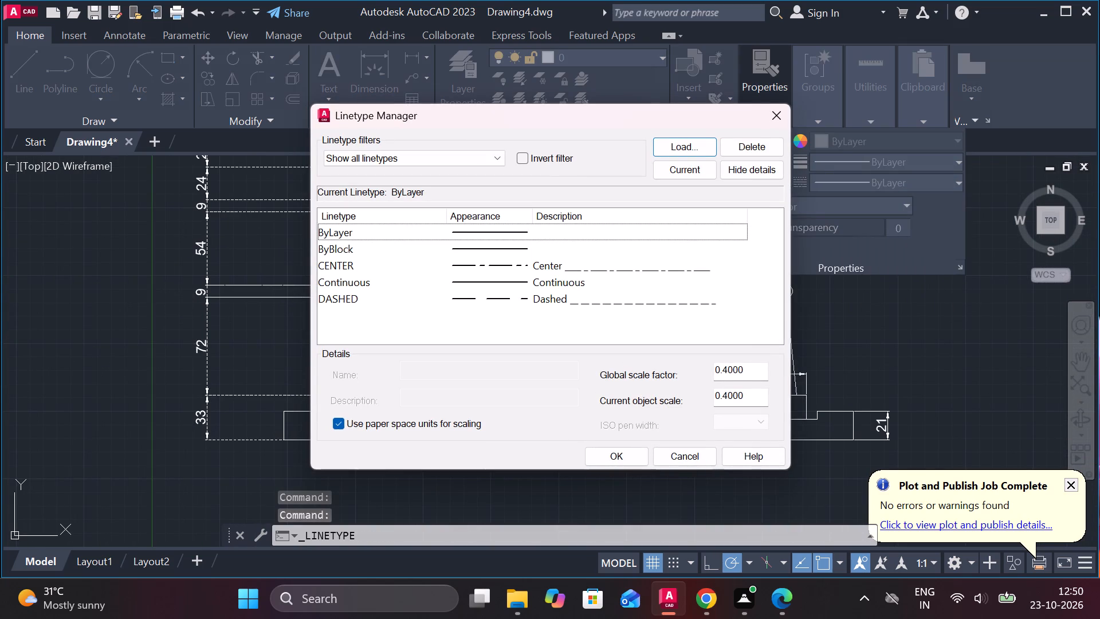
drag(761, 370, 674, 371)
key(period)
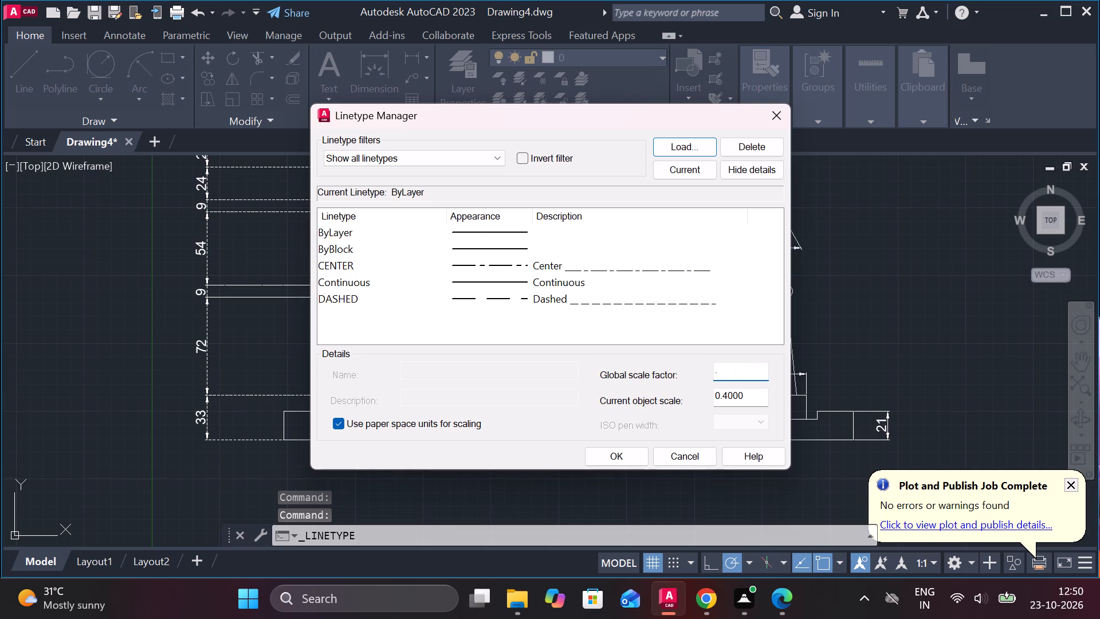
key(7)
drag(747, 391, 678, 408)
key(comma)
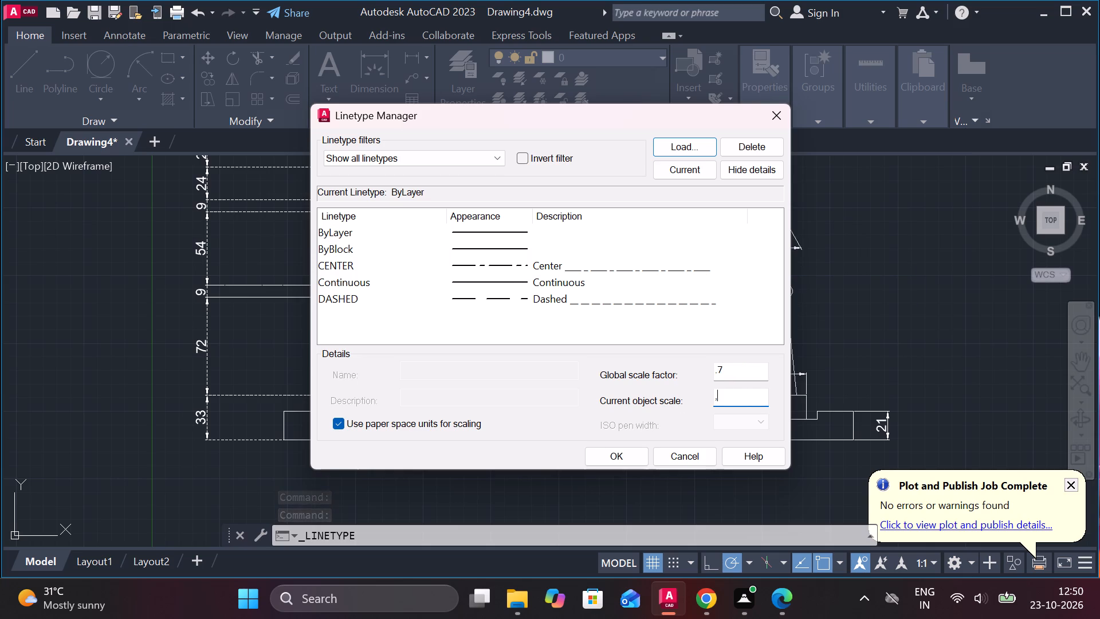
key(BackSpace)
text(.7)
key(Return)
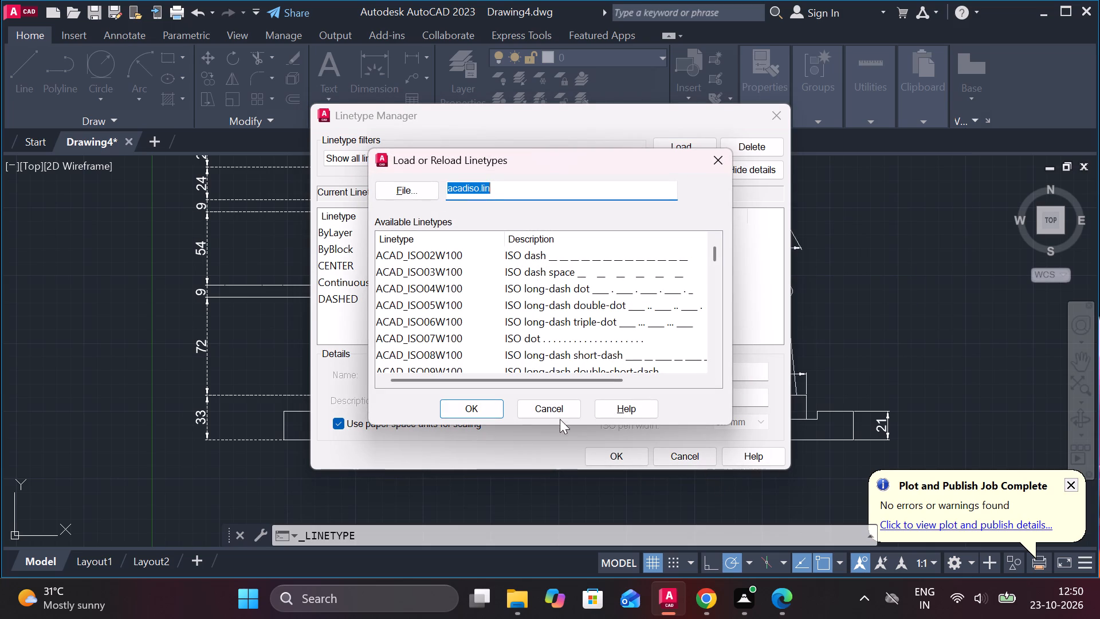
click(556, 409)
click(627, 450)
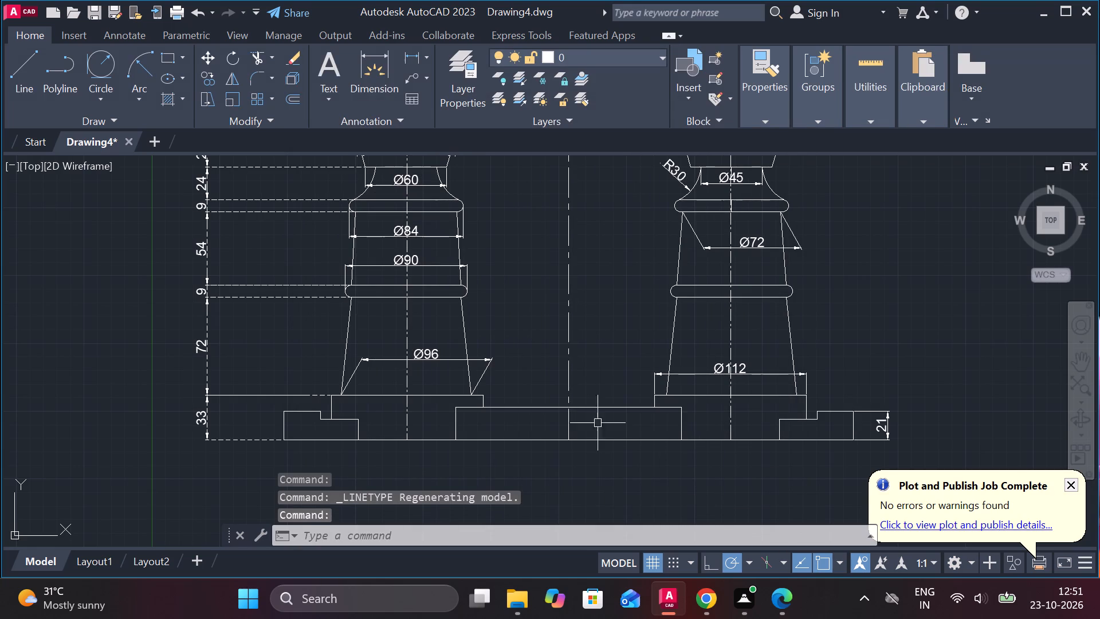
Draw a 90-wide, 3-high recess outline from 45 left of the first column's centre line, running its last side down past the base's bottom edge.
scroll(591, 360, down, 2)
scroll(560, 403, up, 1)
middle_drag(560, 395, 591, 395)
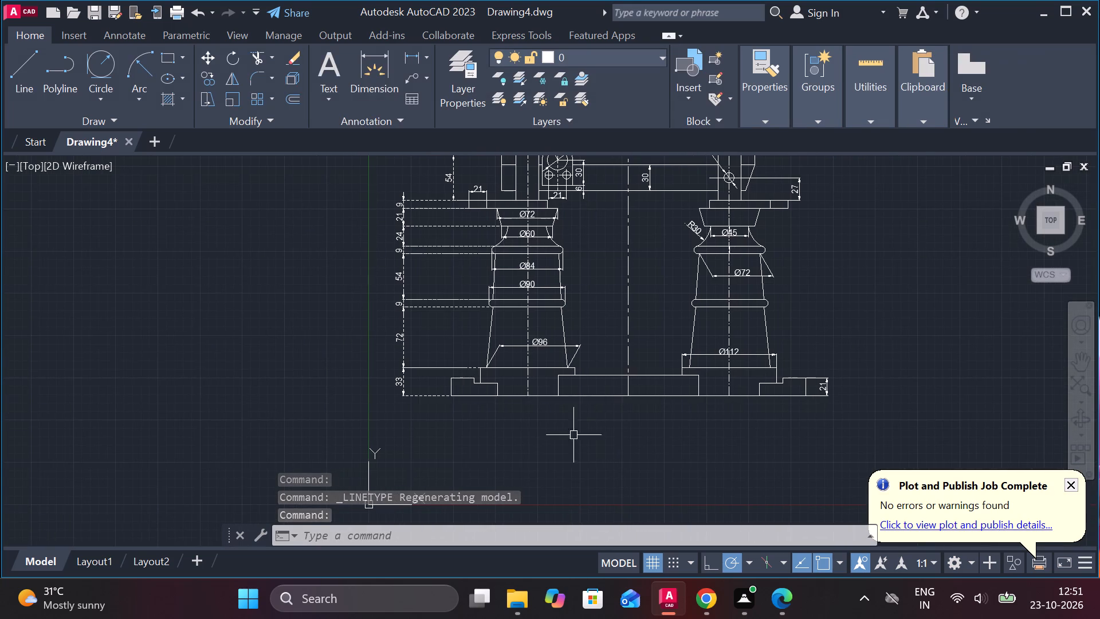
scroll(481, 412, up, 2)
scroll(480, 407, down, 1)
middle_drag(615, 441, 609, 417)
middle_drag(608, 403, 608, 390)
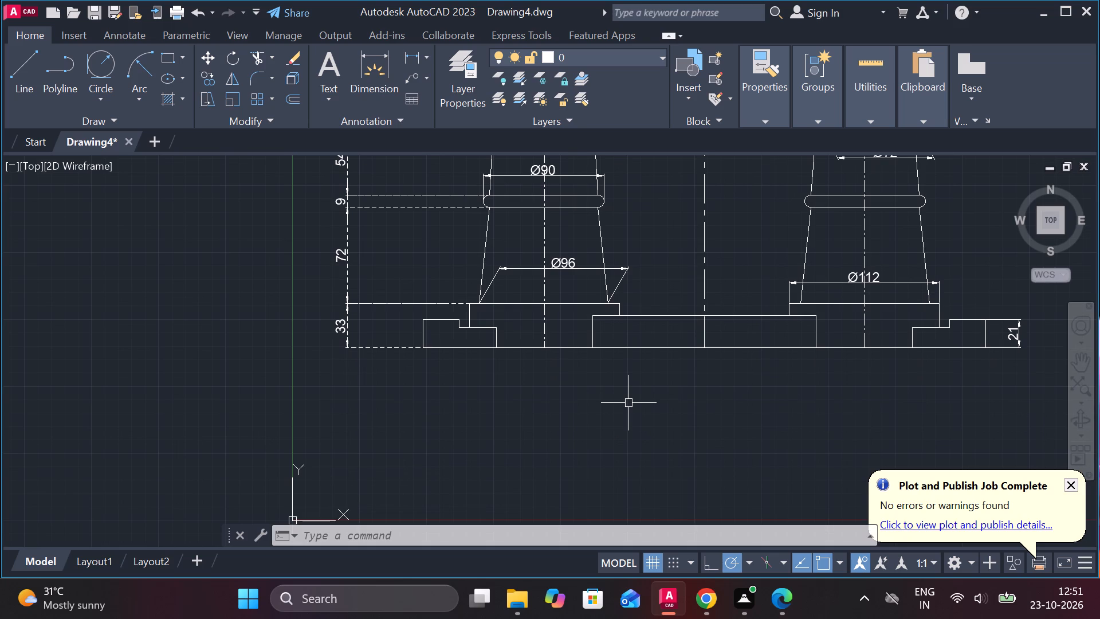
scroll(540, 370, up, 2)
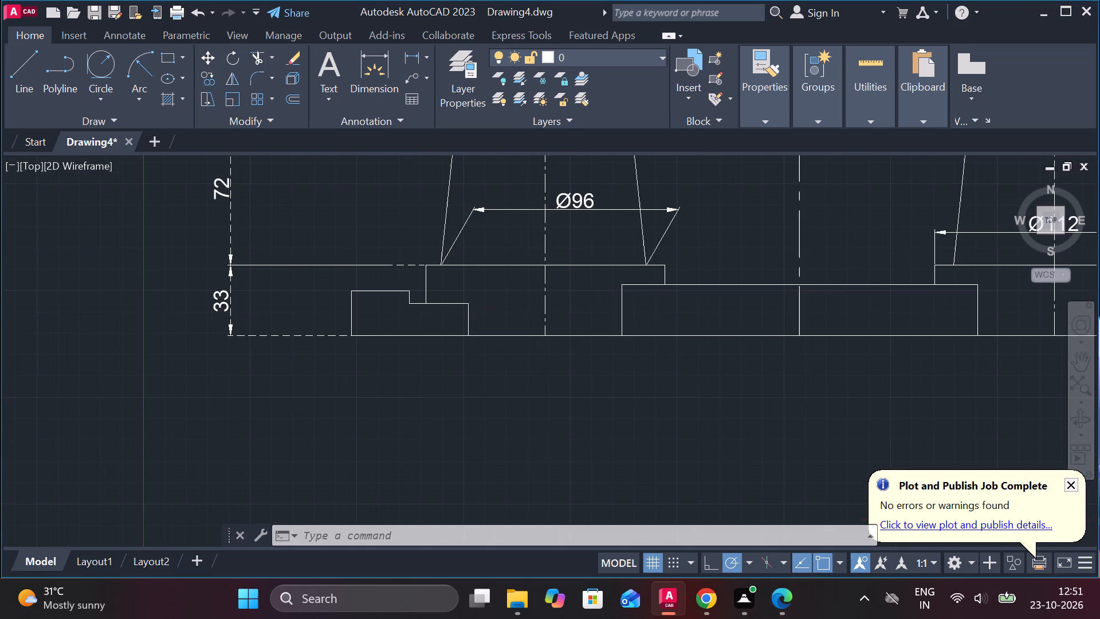
key(l)
key(Return)
scroll(540, 370, down, 2)
scroll(548, 370, up, 3)
scroll(505, 303, down, 3)
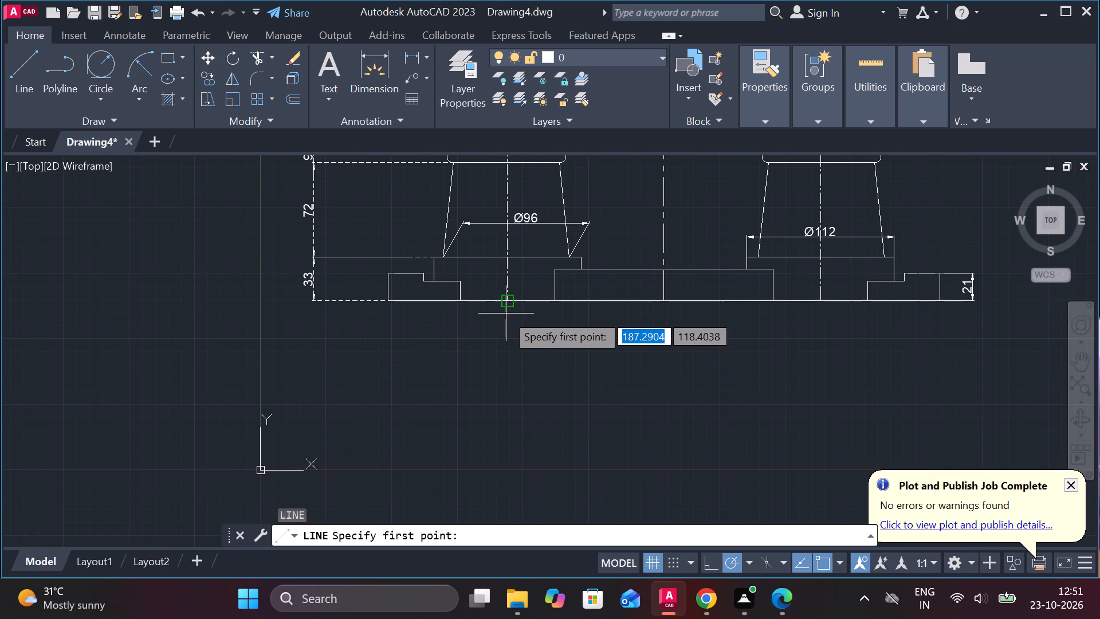
middle_drag(277, 329, 416, 375)
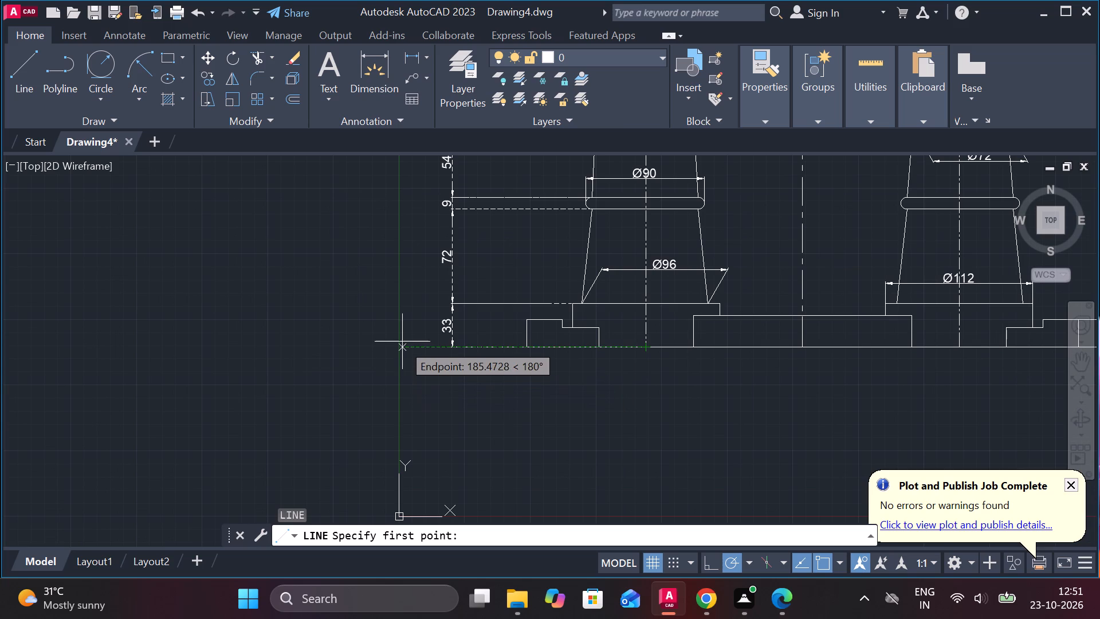
text(45)
key(space)
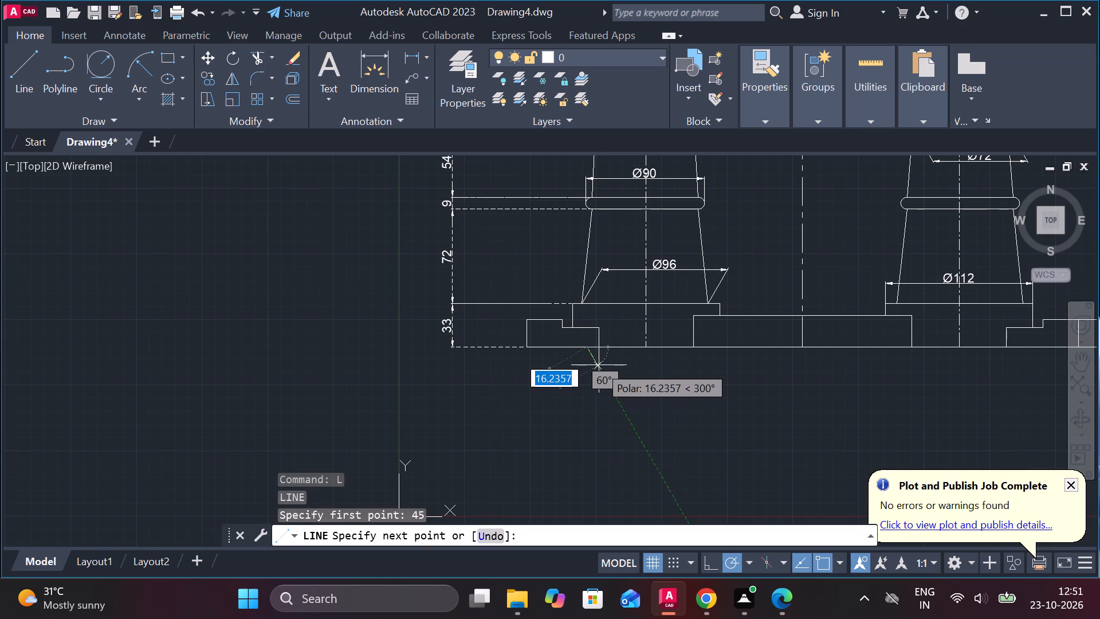
scroll(599, 365, up, 2)
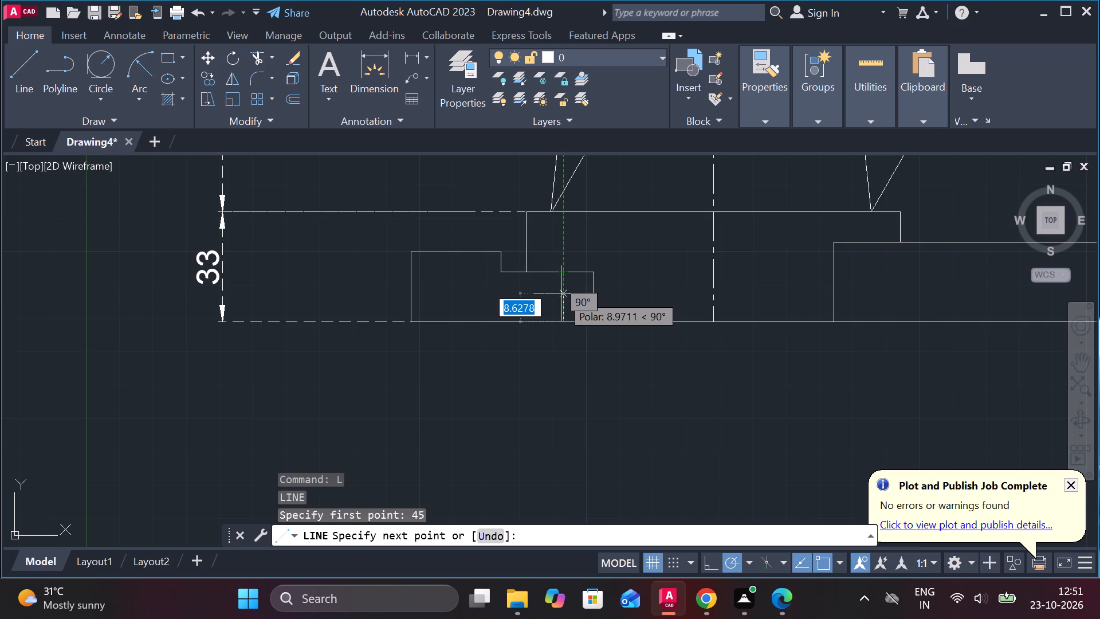
key(3)
key(Return)
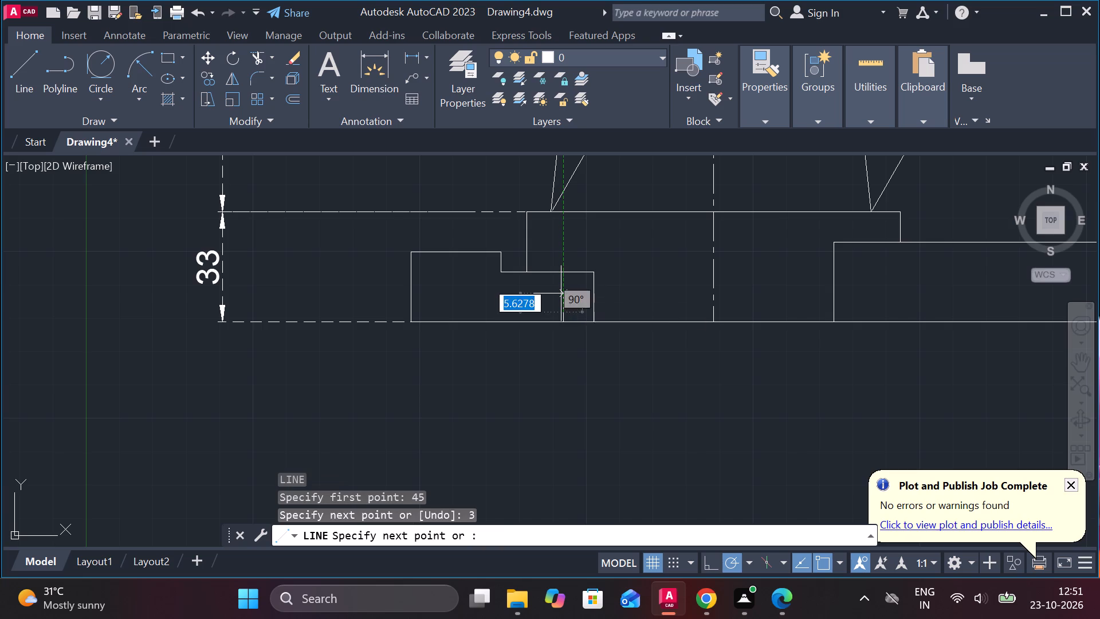
scroll(581, 307, up, 2)
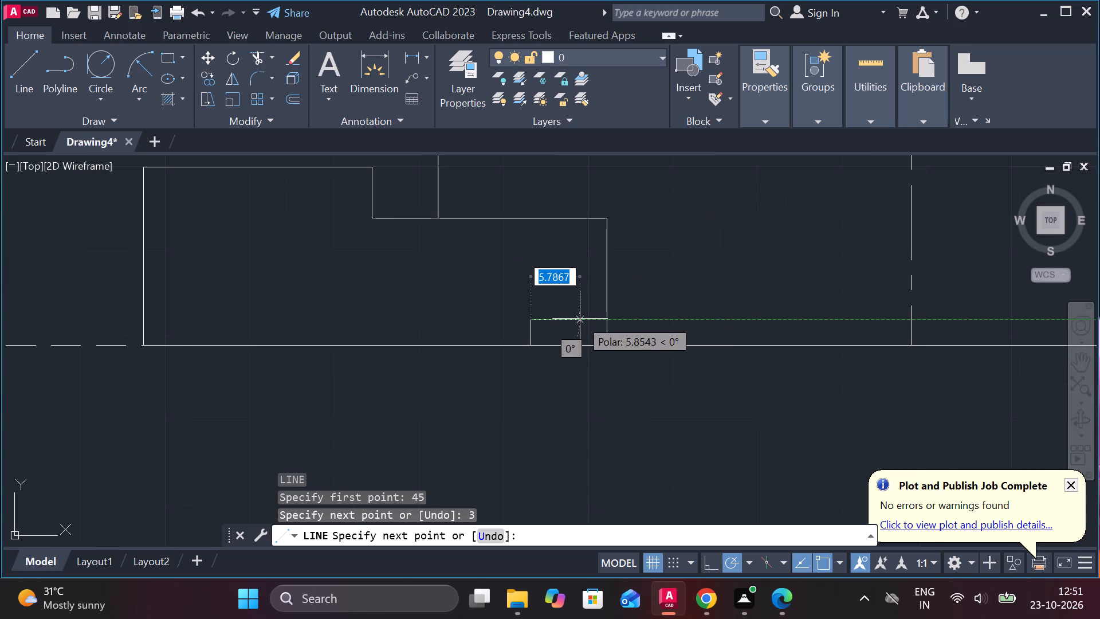
text(90)
key(Return)
scroll(761, 330, down, 2)
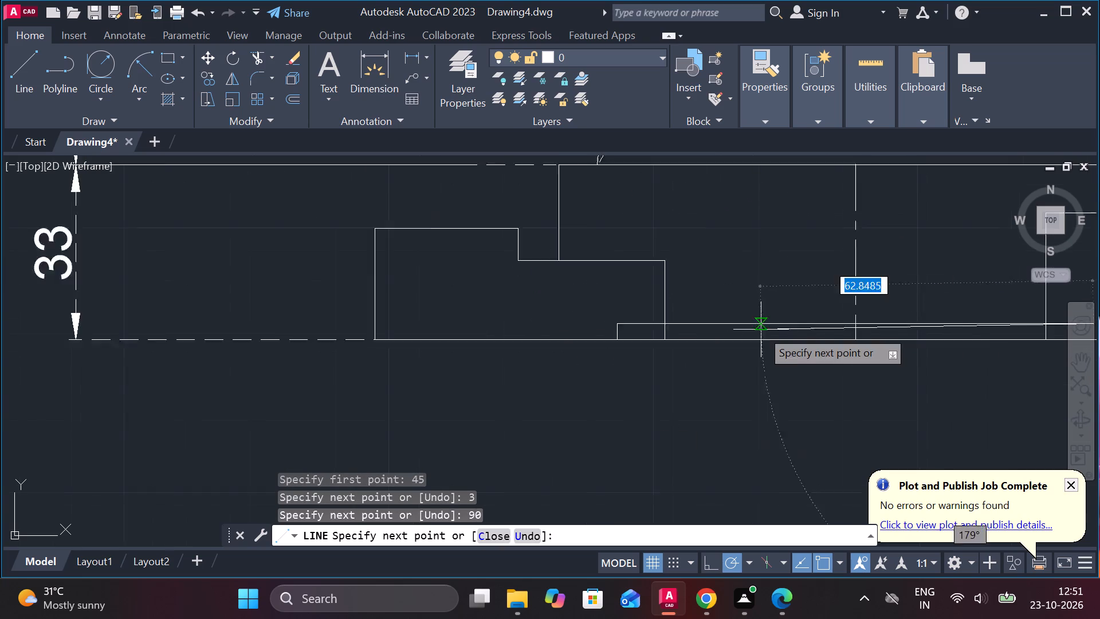
middle_drag(726, 352, 522, 387)
scroll(739, 349, up, 2)
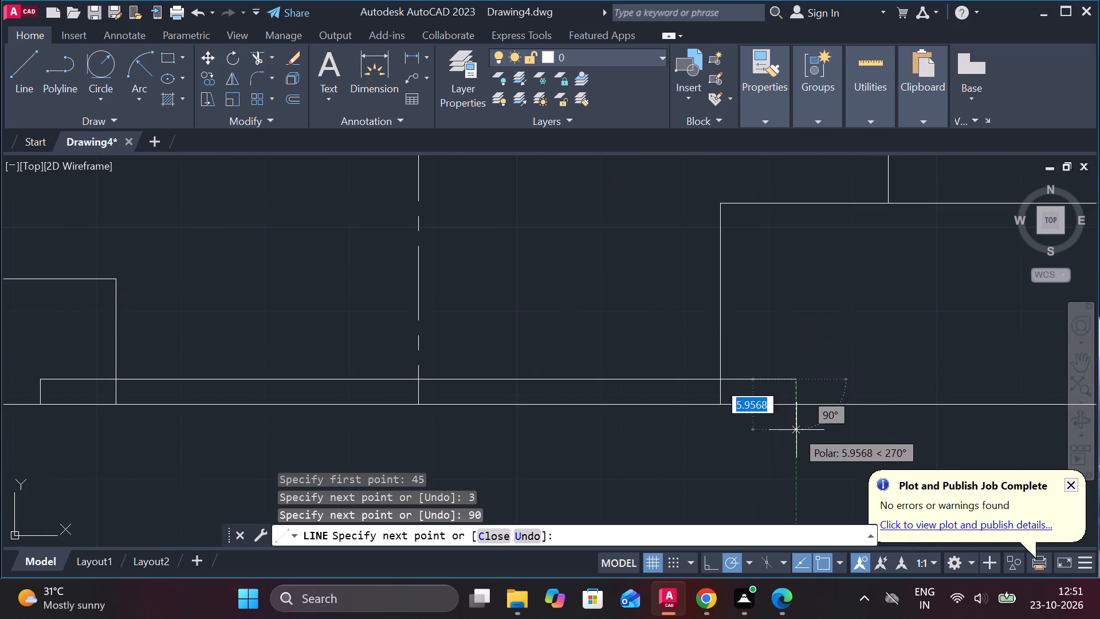
click(796, 430)
key(Escape)
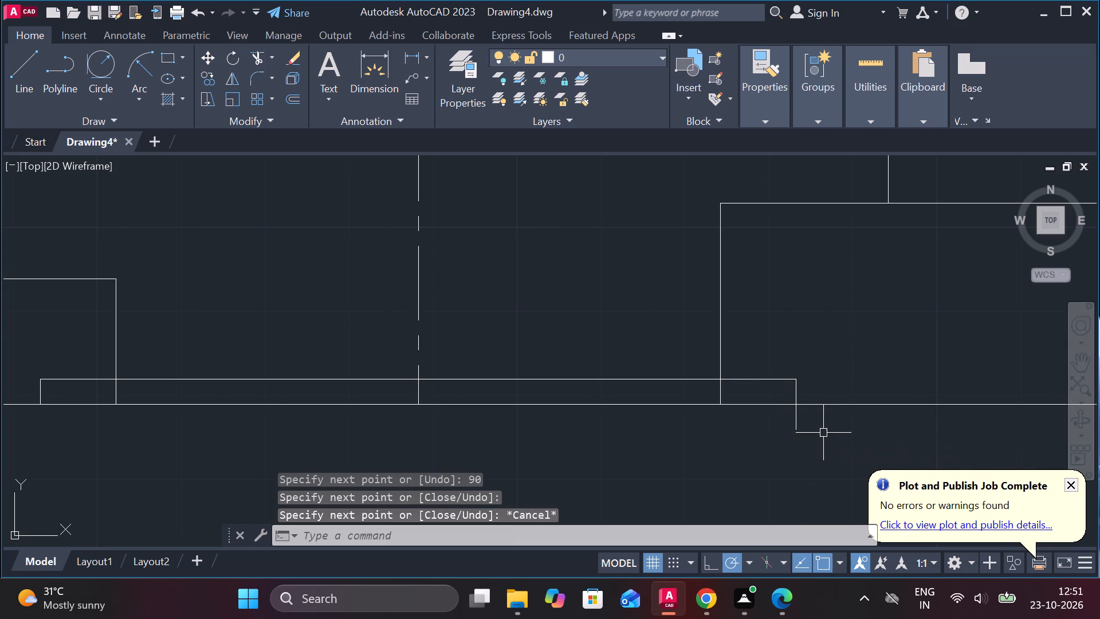
Trim the overshoot below the bottom edge and the two vertical block edges inside the first base's 90 by 3 recess.
text(TR)
key(space)
click(798, 427)
scroll(796, 434, down, 2)
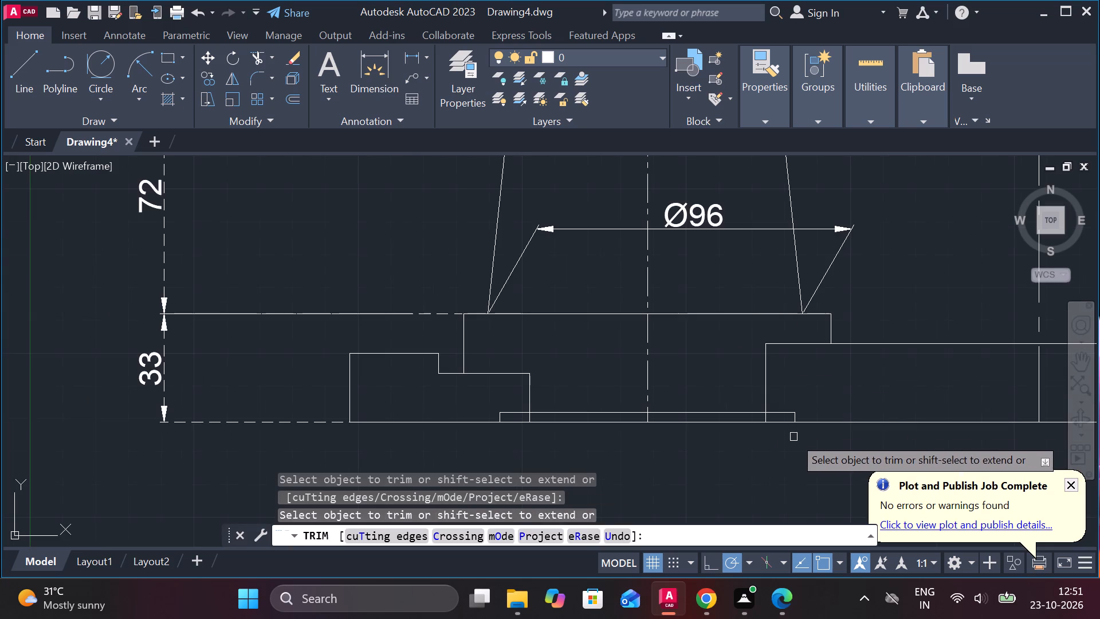
scroll(676, 445, up, 2)
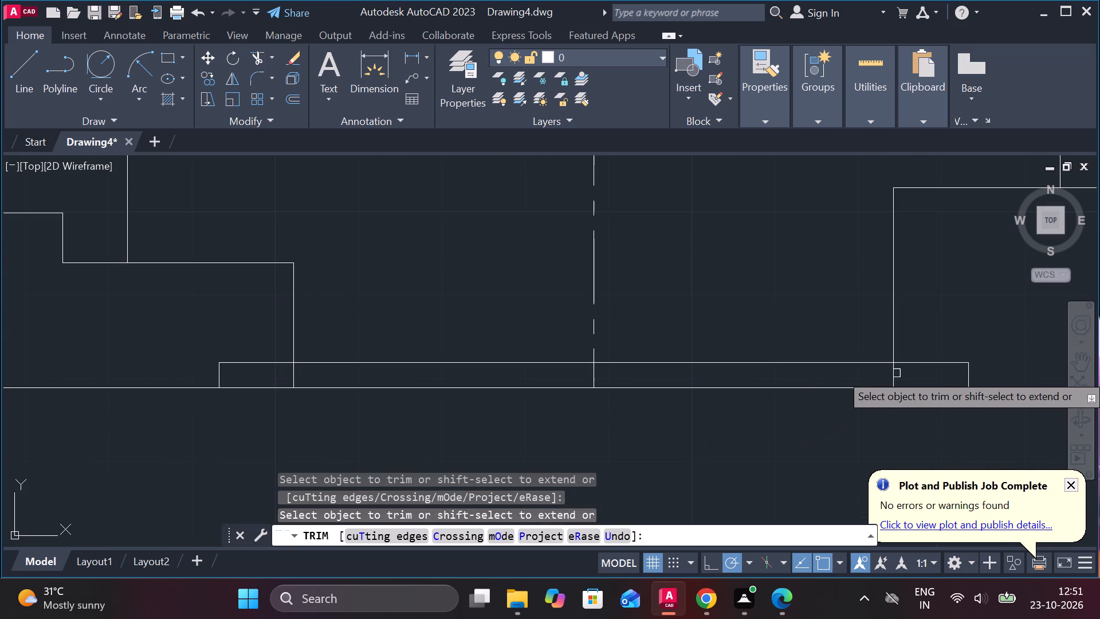
click(897, 373)
scroll(421, 379, down, 2)
scroll(370, 378, up, 2)
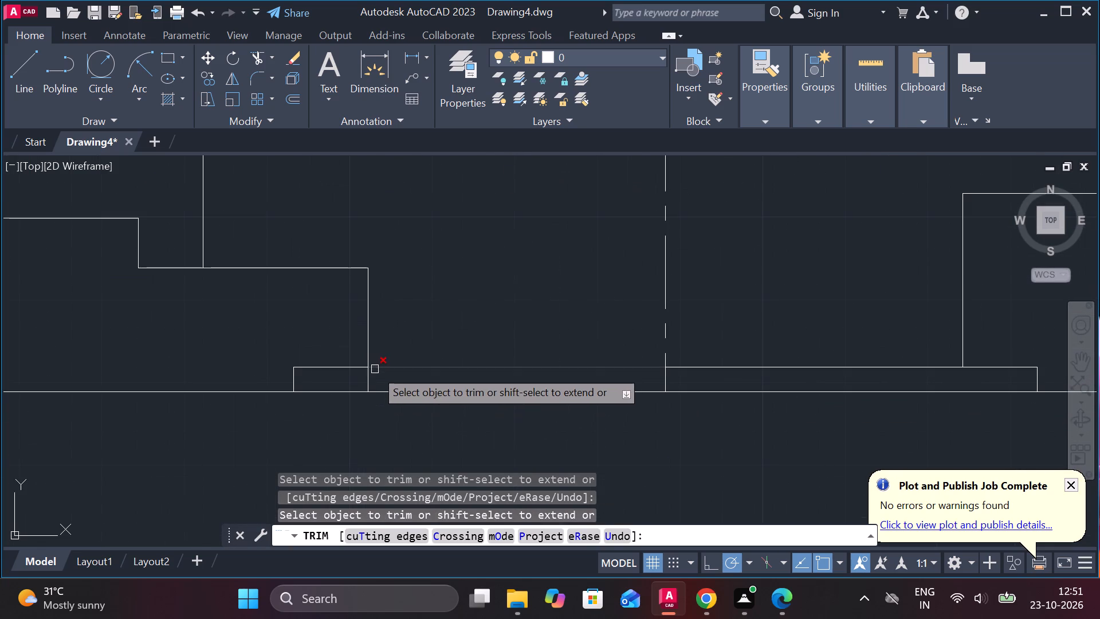
click(365, 381)
scroll(407, 382, down, 3)
scroll(555, 413, down, 1)
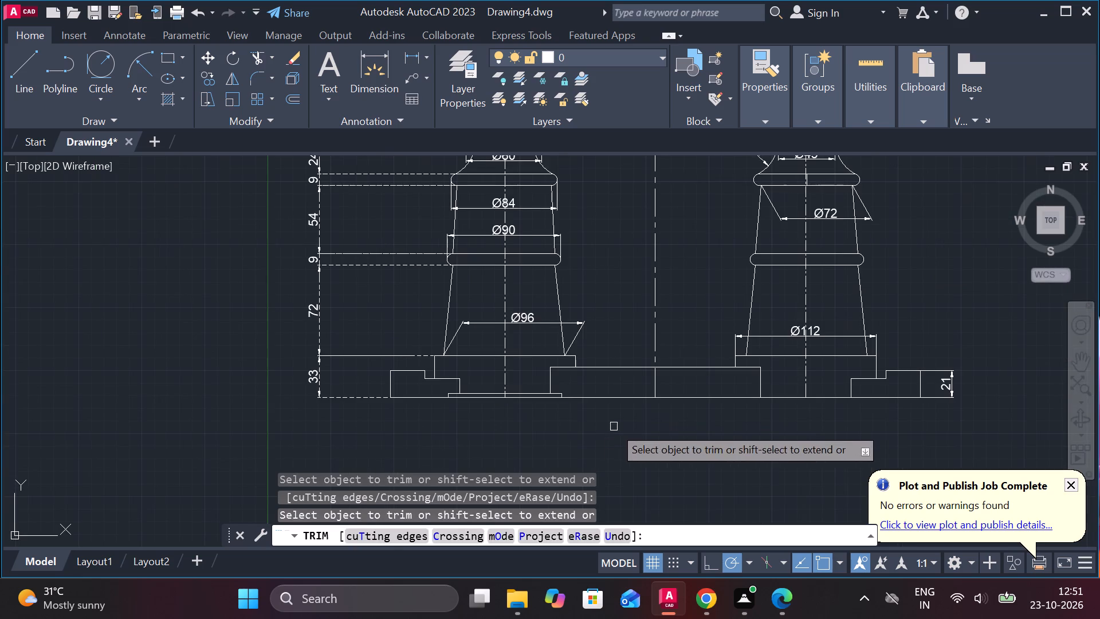
middle_drag(612, 426, 460, 395)
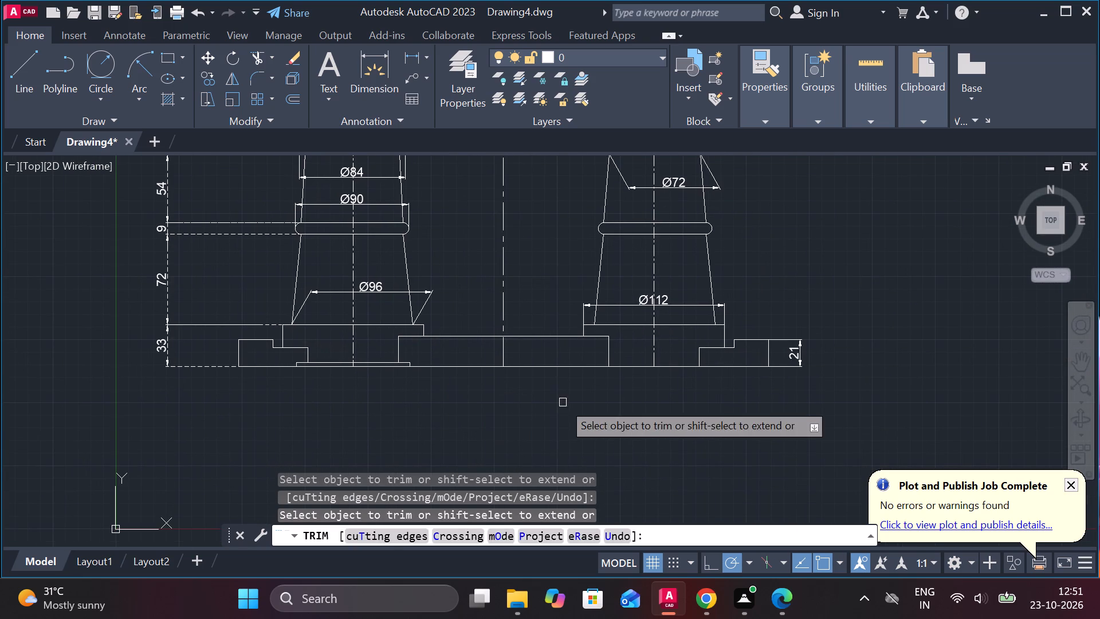
scroll(591, 397, up, 1)
scroll(696, 399, down, 1)
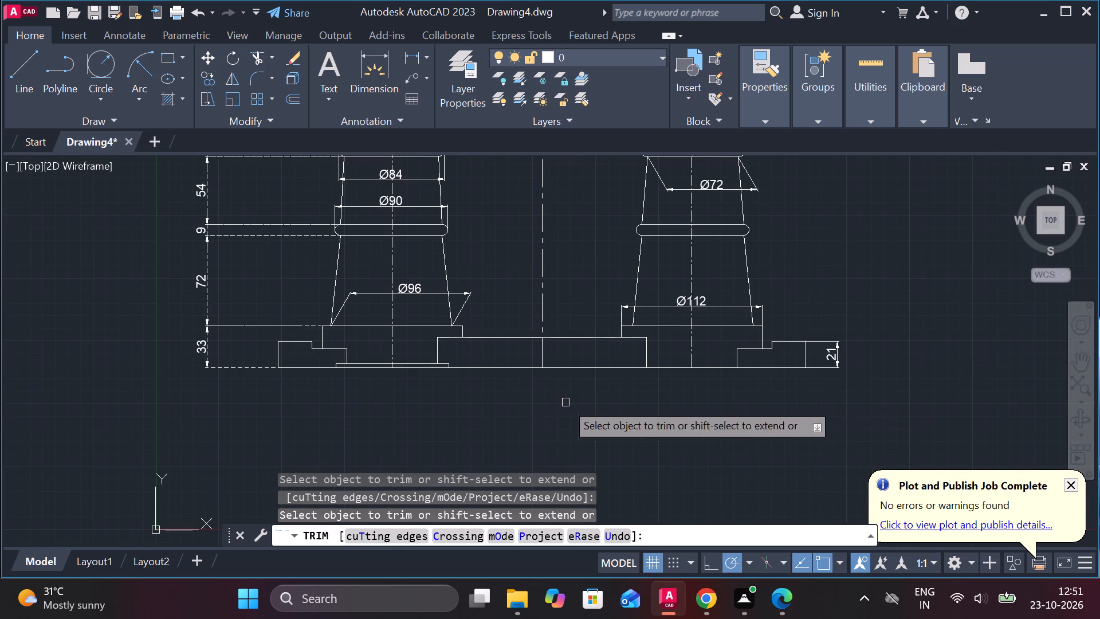
key(Escape)
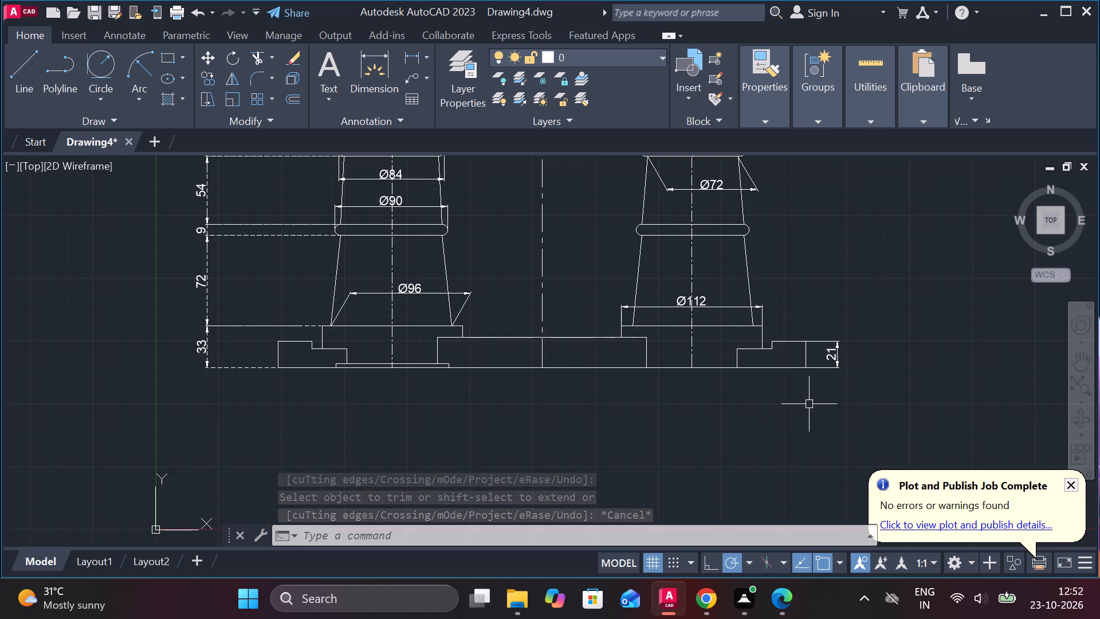
Look over the second base block and the lower part of both columns for remaining missing details.
scroll(819, 384, up, 2)
middle_drag(800, 399, 743, 439)
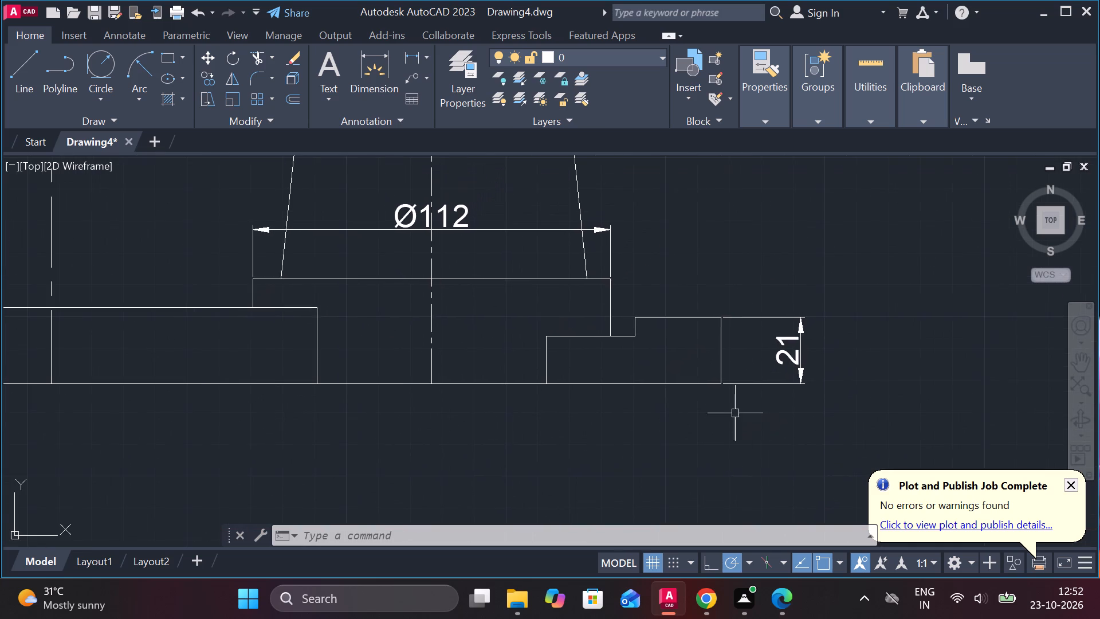
scroll(713, 362, up, 1)
scroll(713, 362, down, 3)
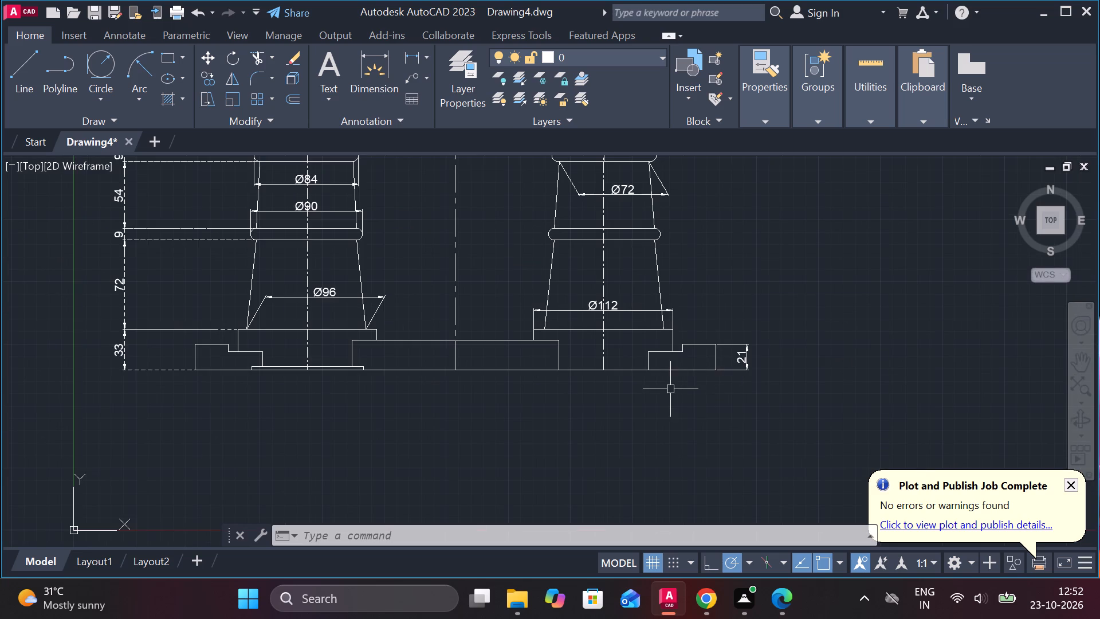
scroll(668, 397, down, 1)
scroll(568, 411, up, 1)
scroll(616, 381, down, 1)
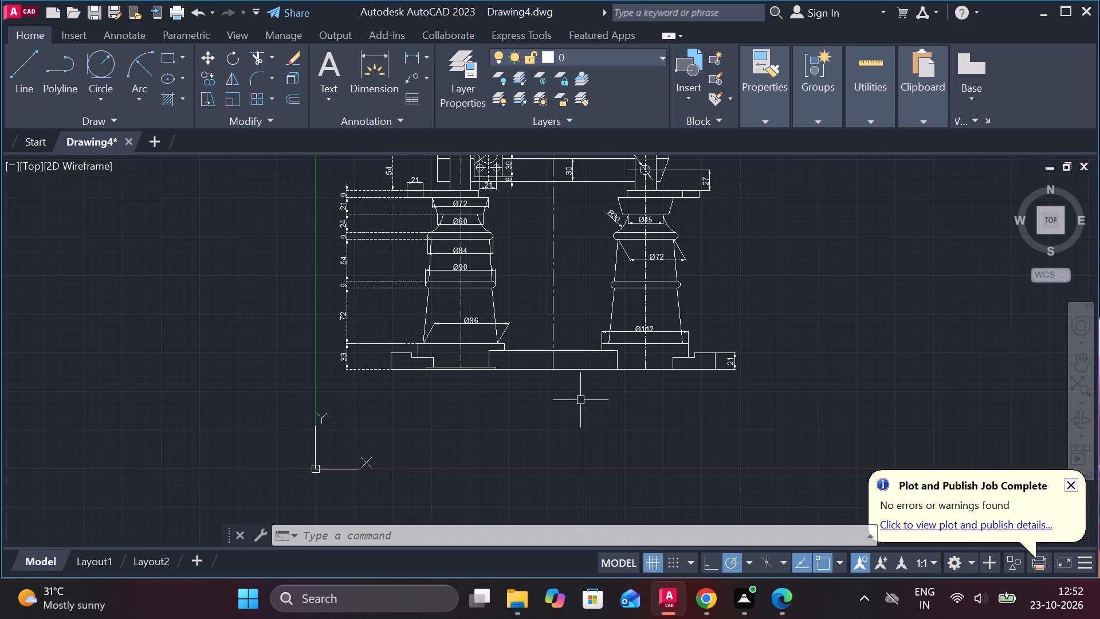
scroll(490, 402, up, 2)
middle_drag(502, 404, 517, 406)
scroll(694, 344, down, 2)
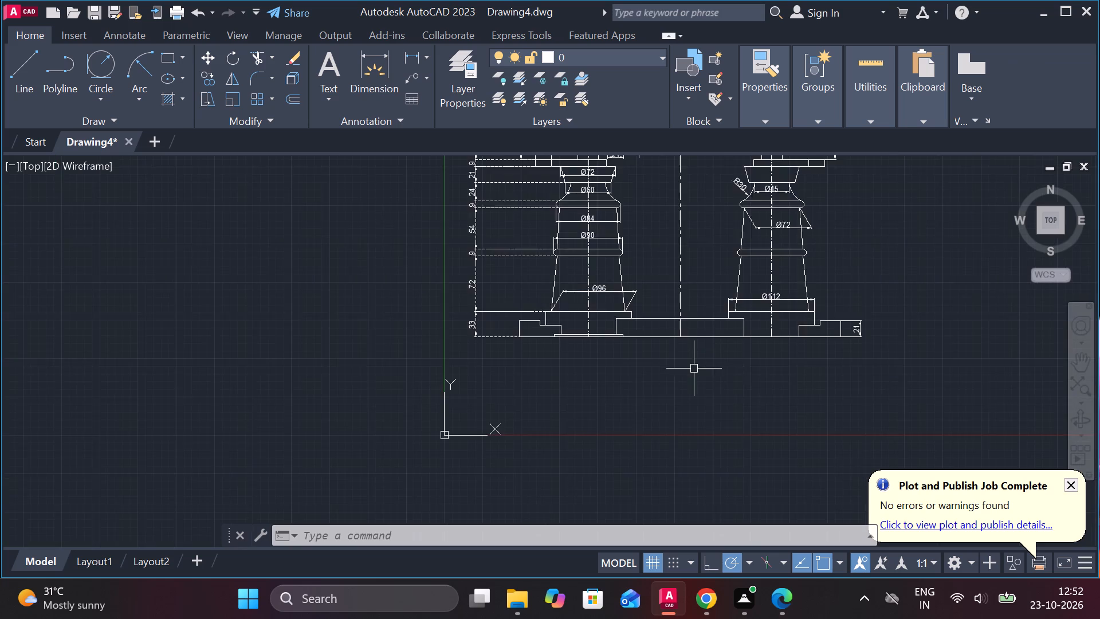
Draw a vertical line about 36 long upward from the bottom edge through the second column's outer foot, 195 from the middle centre line.
scroll(694, 369, up, 2)
middle_drag(694, 369, 655, 428)
key(l)
key(Return)
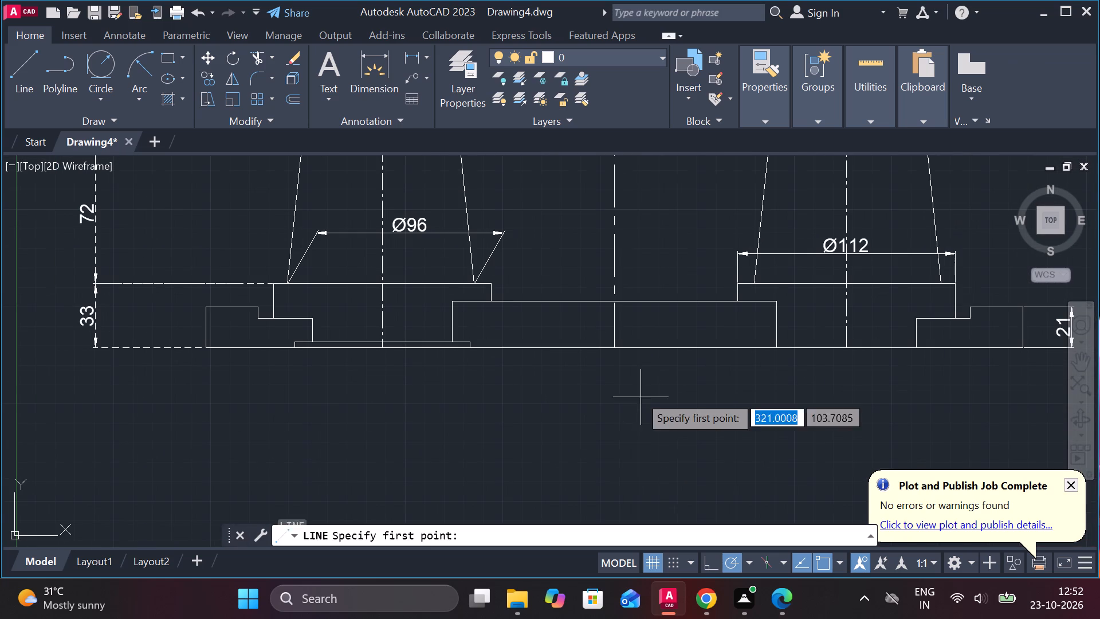
scroll(619, 350, down, 2)
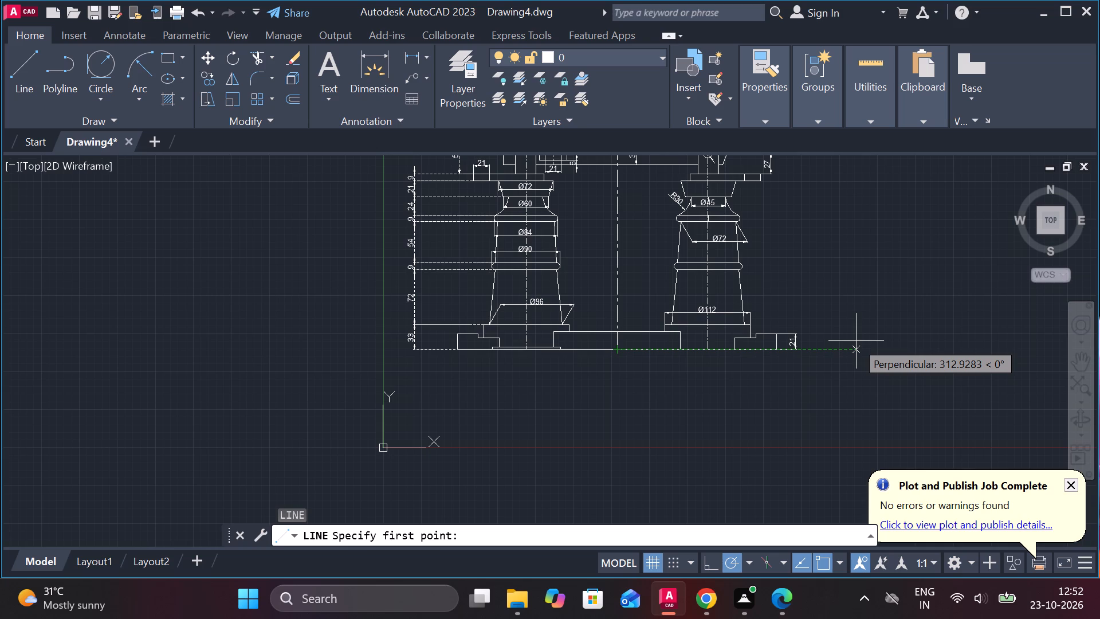
key(1)
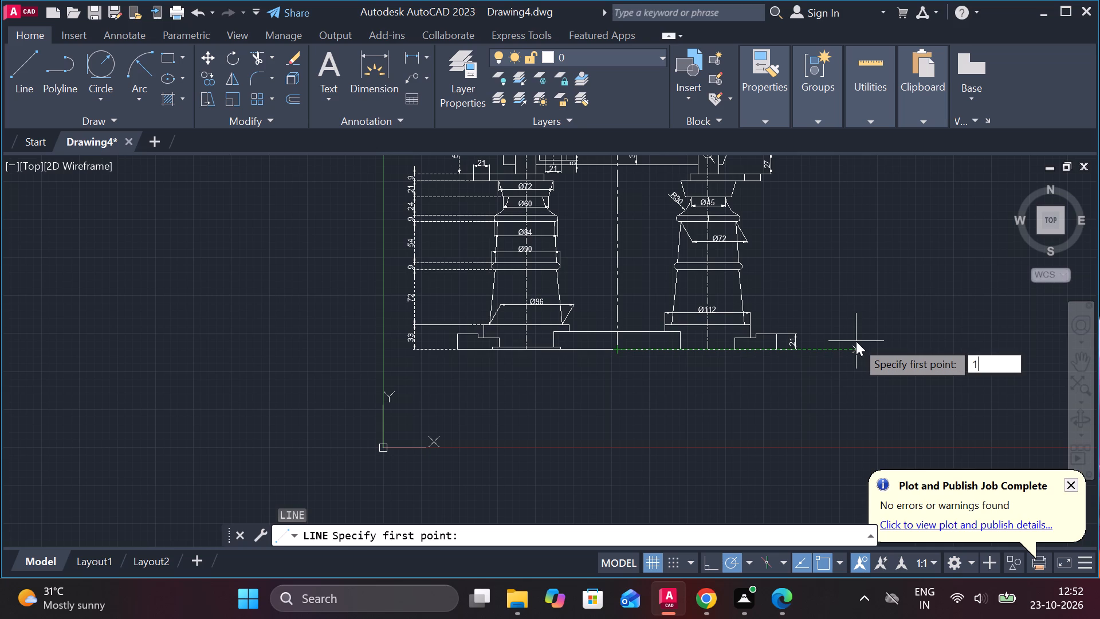
key(9)
key(5)
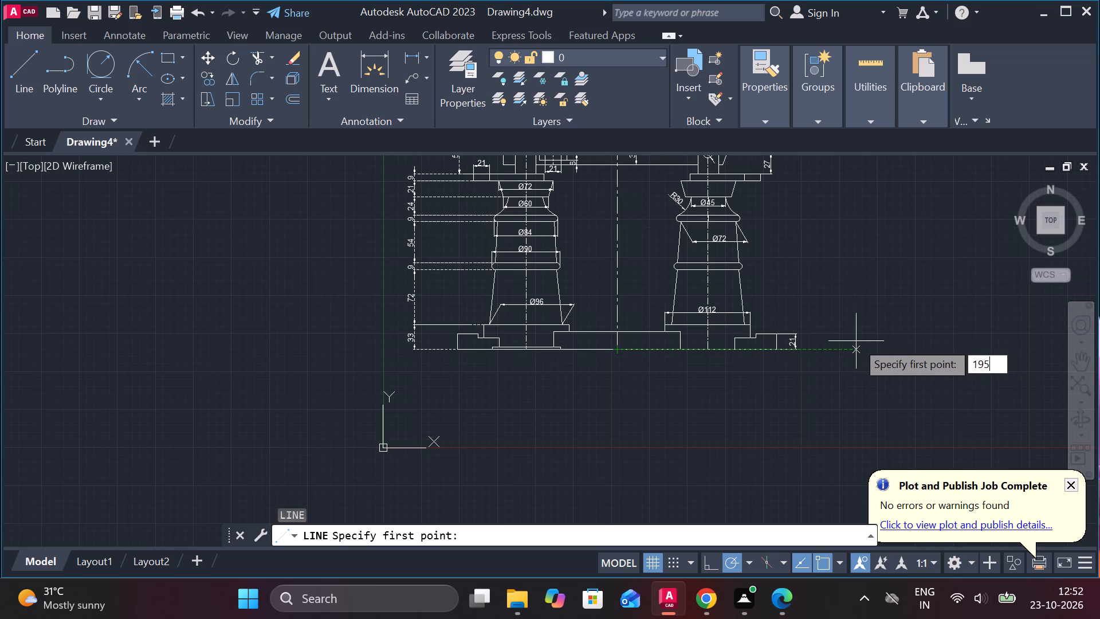
key(Return)
scroll(741, 308, up, 1)
scroll(802, 332, up, 2)
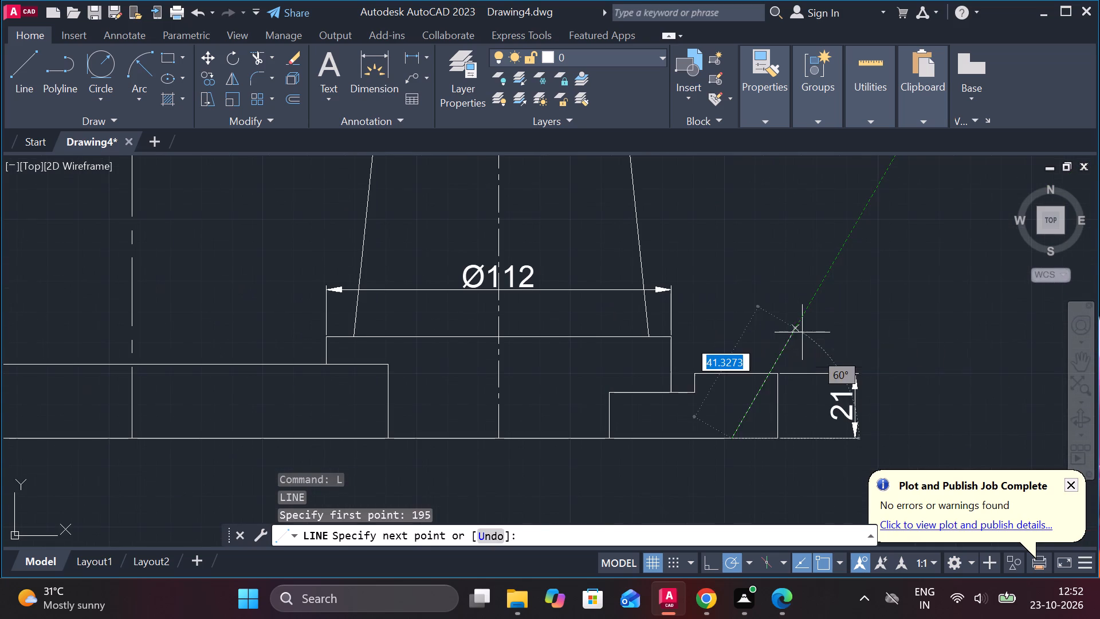
click(736, 328)
middle_drag(814, 339, 808, 293)
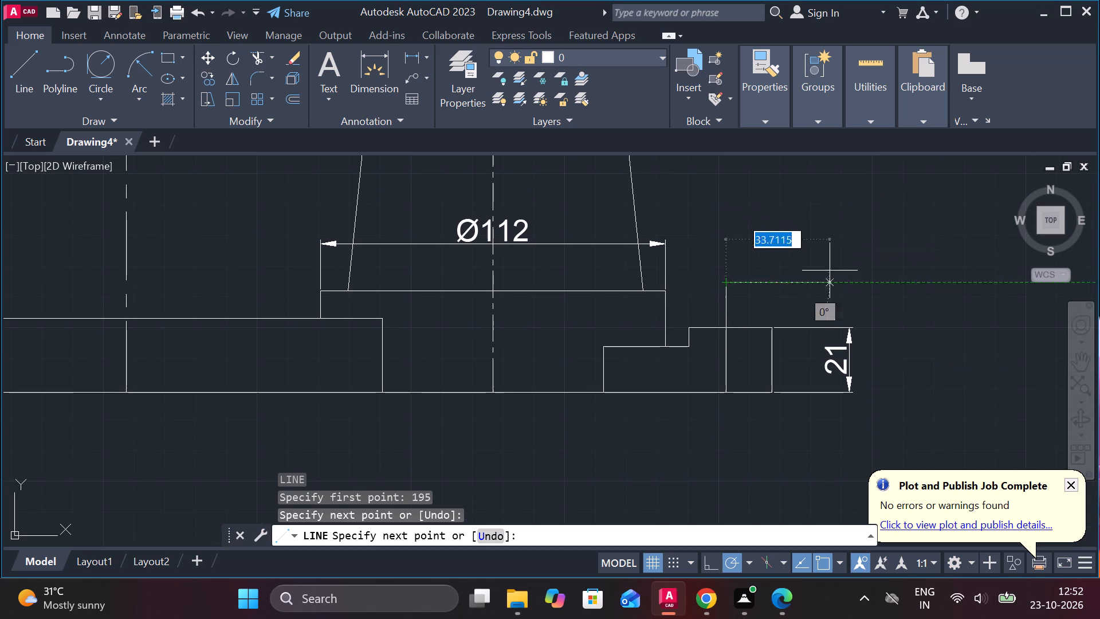
key(Escape)
Stretch the lower end of the foot's new vertical line down past the base's bottom edge.
click(727, 360)
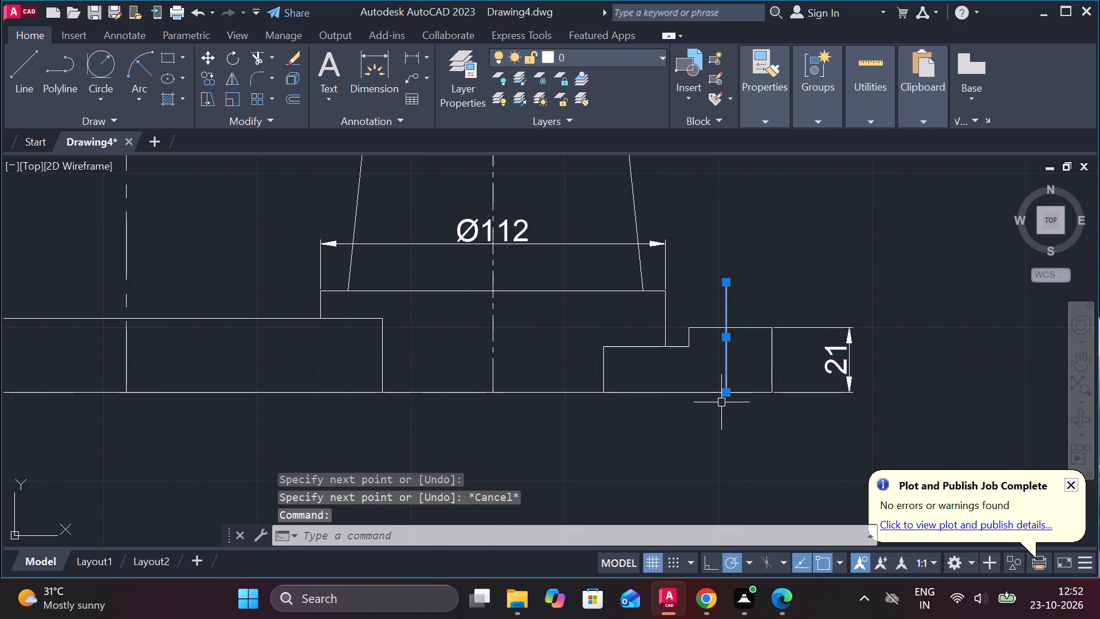
click(726, 393)
click(724, 432)
key(Escape)
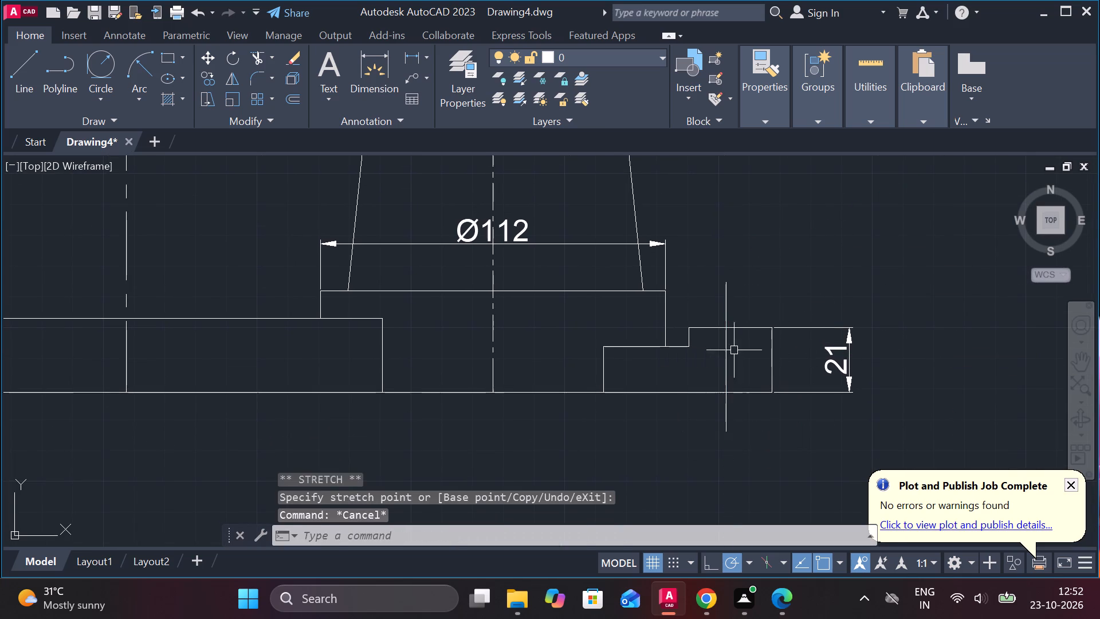
Offset the foot's vertical axis line by 6 to each side to form the hole edges.
click(729, 351)
key(o)
key(Return)
key(Return)
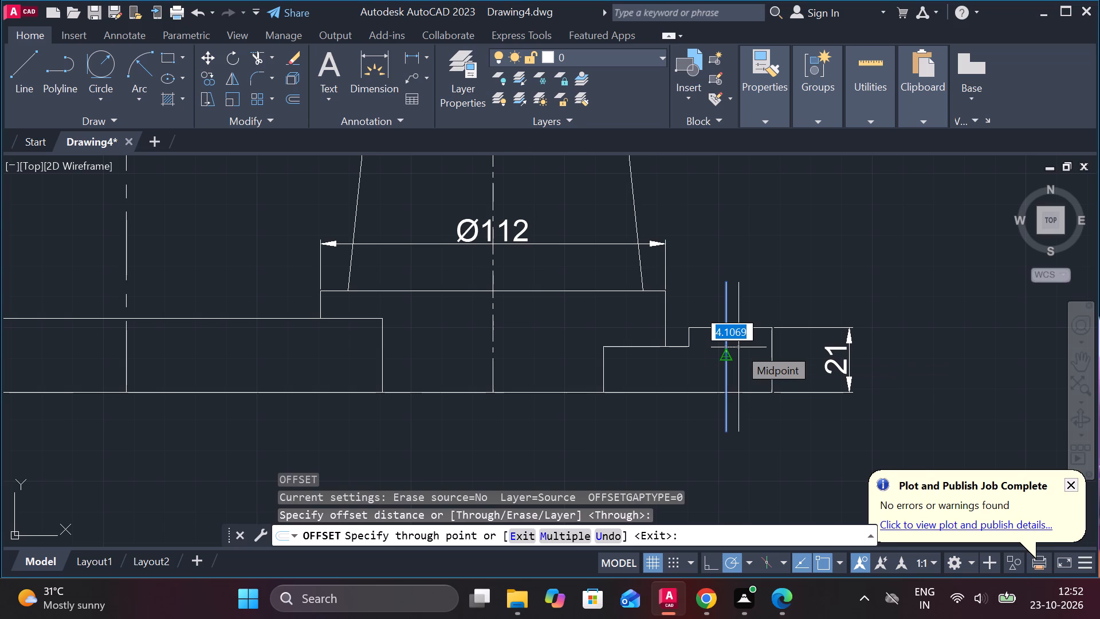
key(6)
key(Return)
click(725, 359)
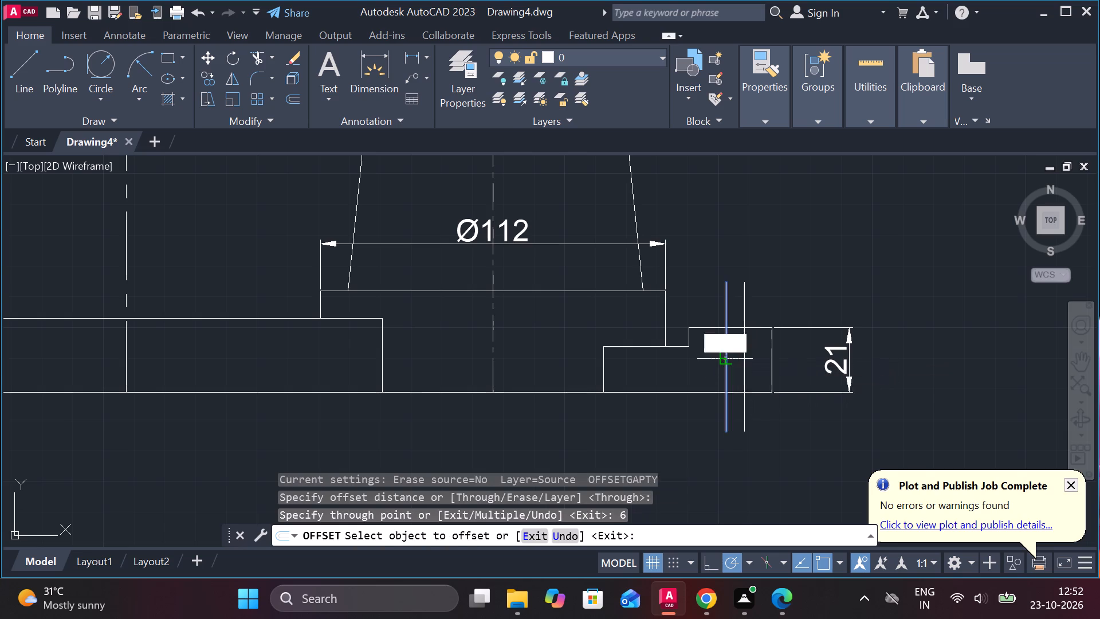
key(6)
key(Return)
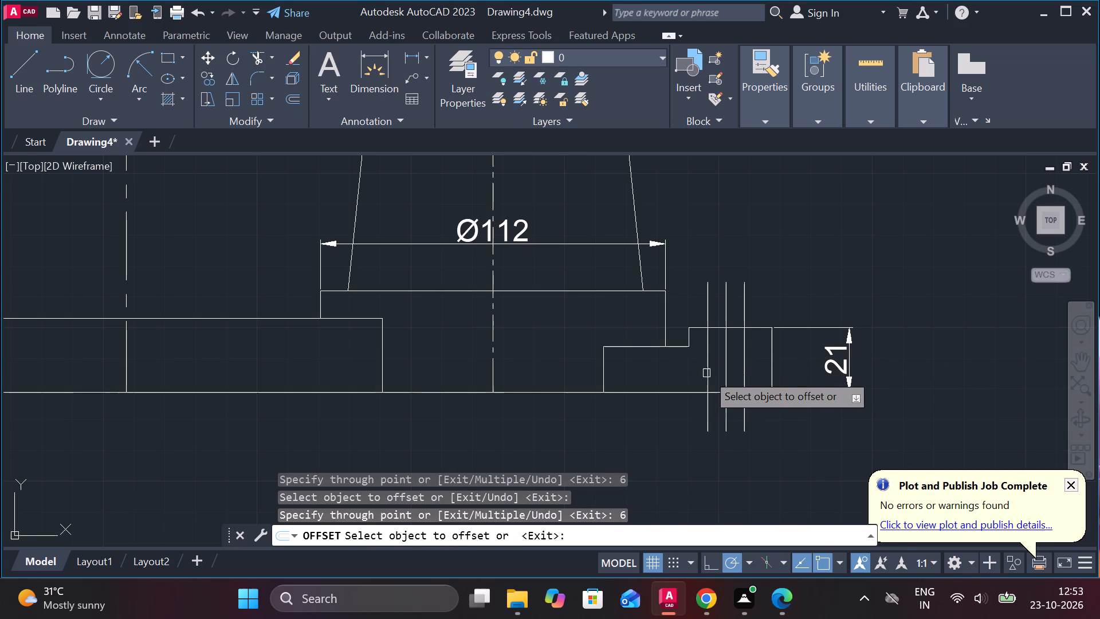
scroll(709, 373, down, 1)
scroll(785, 312, up, 1)
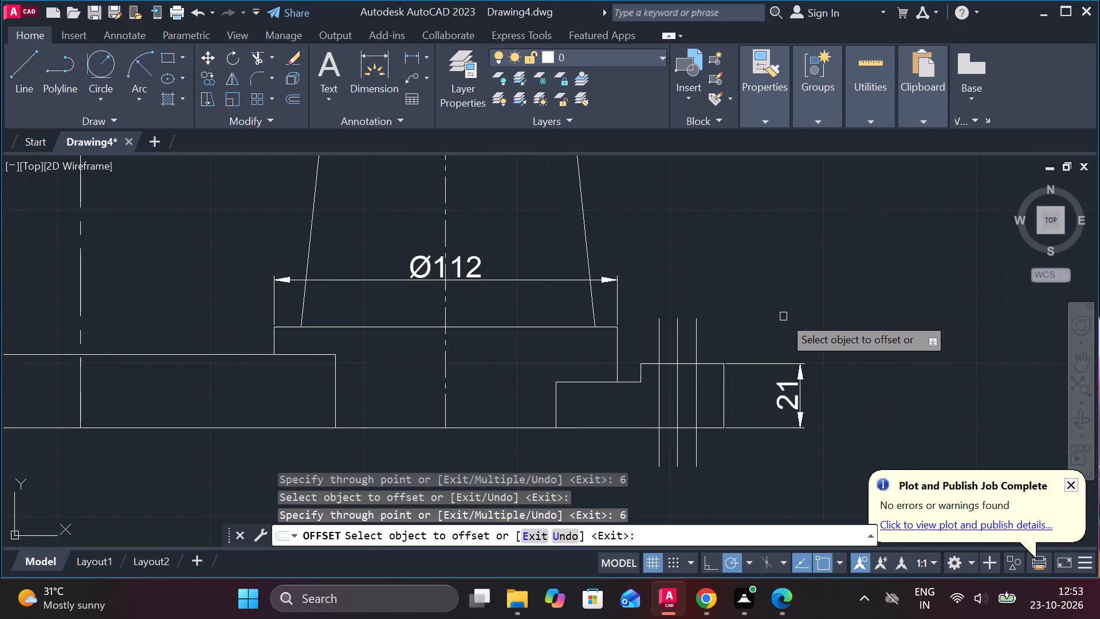
scroll(783, 316, up, 2)
middle_drag(740, 373, 762, 285)
key(Escape)
Trim the two offset hole edges where they extend above and below the second column's foot.
text(TR)
key(space)
click(582, 307)
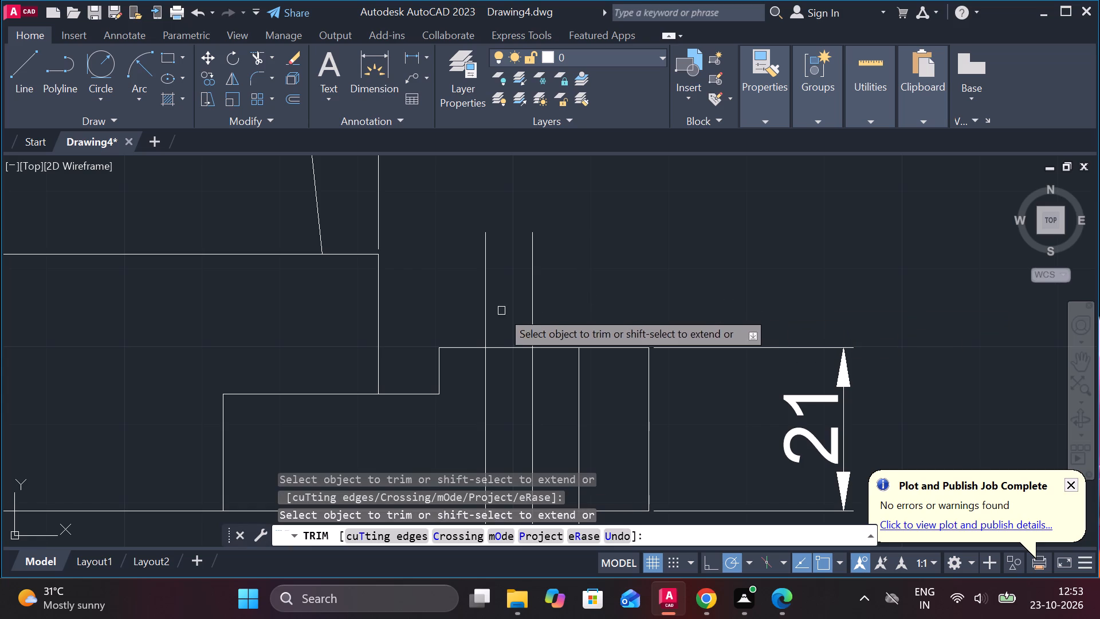
click(485, 293)
middle_drag(583, 301, 742, 213)
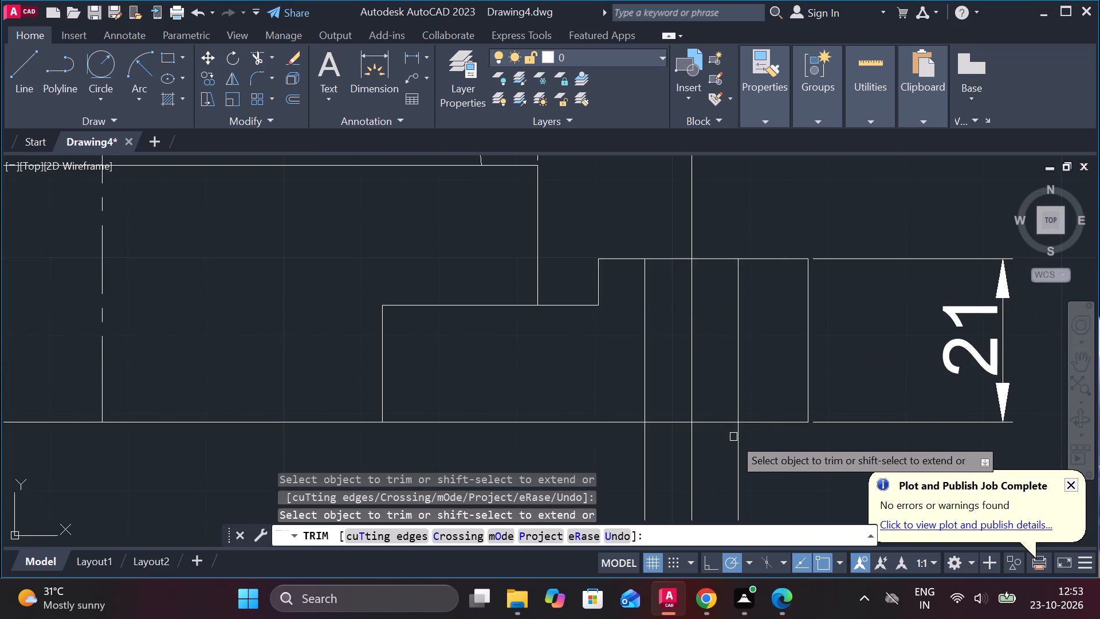
click(736, 449)
click(646, 448)
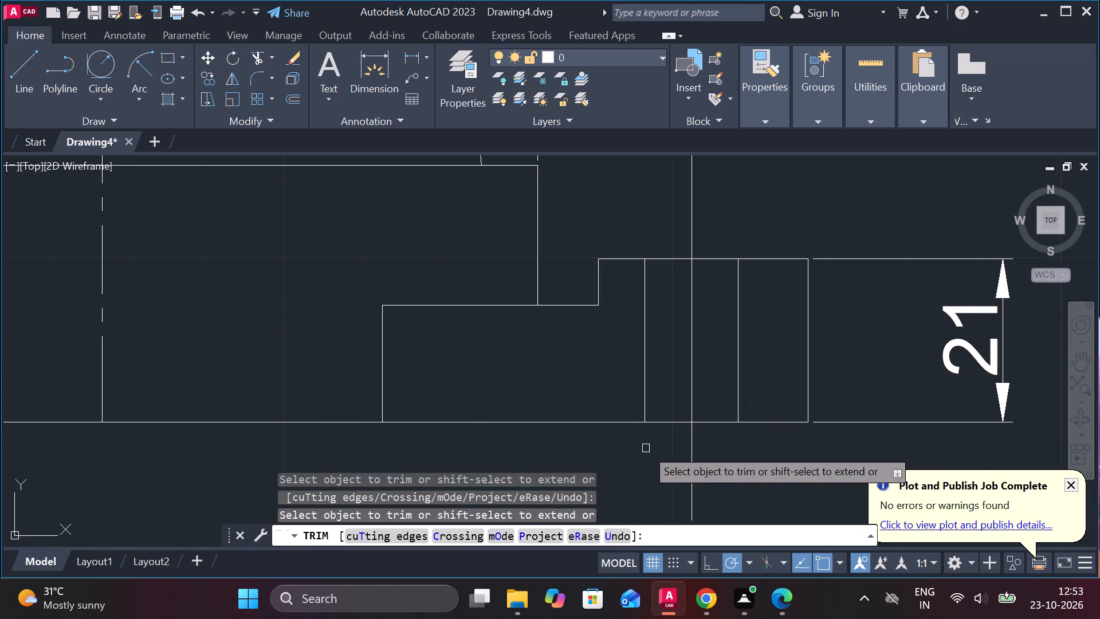
key(Escape)
Set the linetype of the foot's two hole edges to DASHED.
click(737, 330)
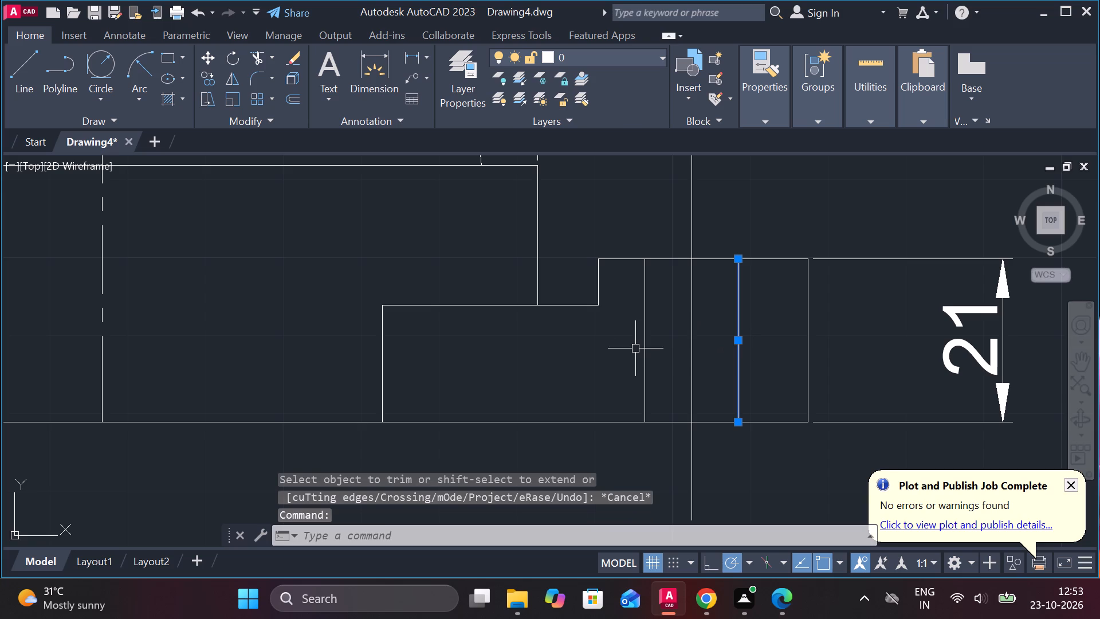
click(647, 338)
click(764, 122)
click(886, 179)
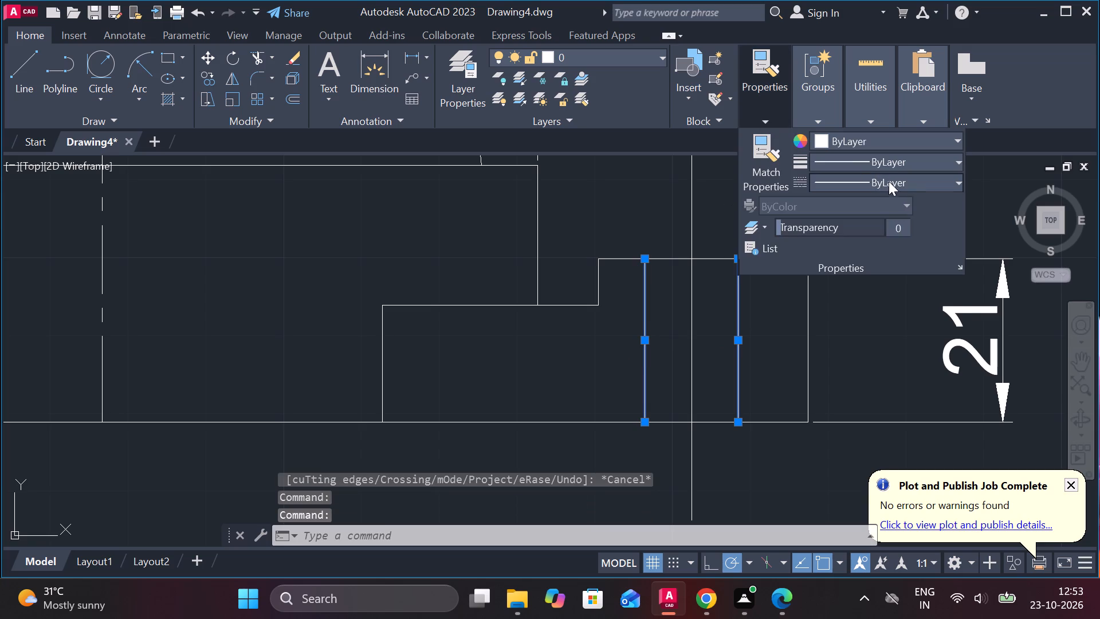
click(851, 288)
key(Escape)
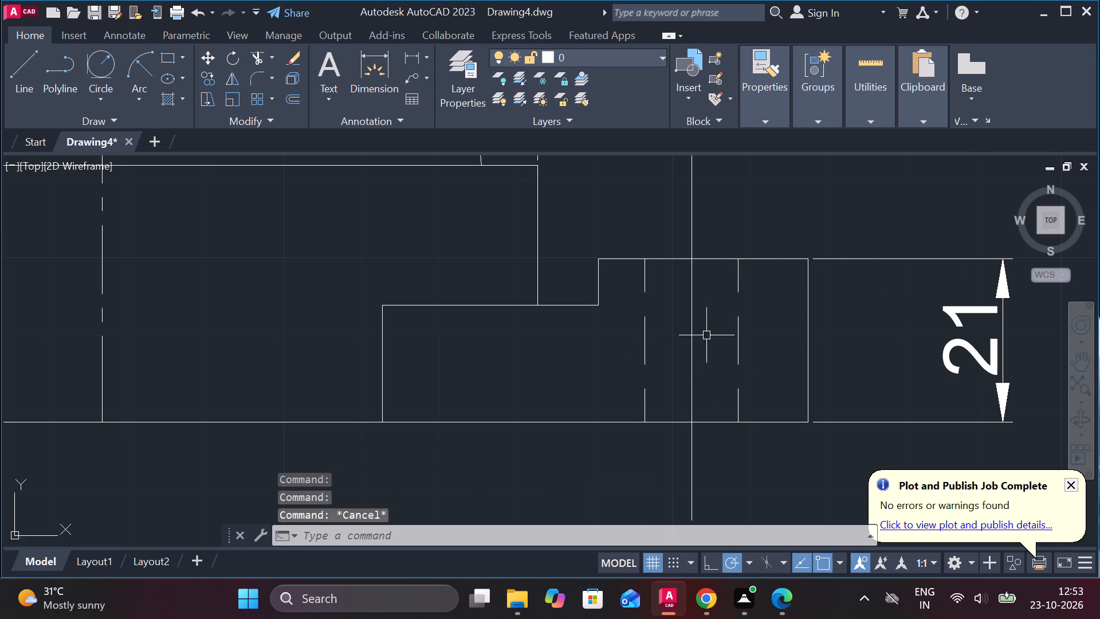
Set the linetype of the foot hole's axis line to CENTER.
click(687, 314)
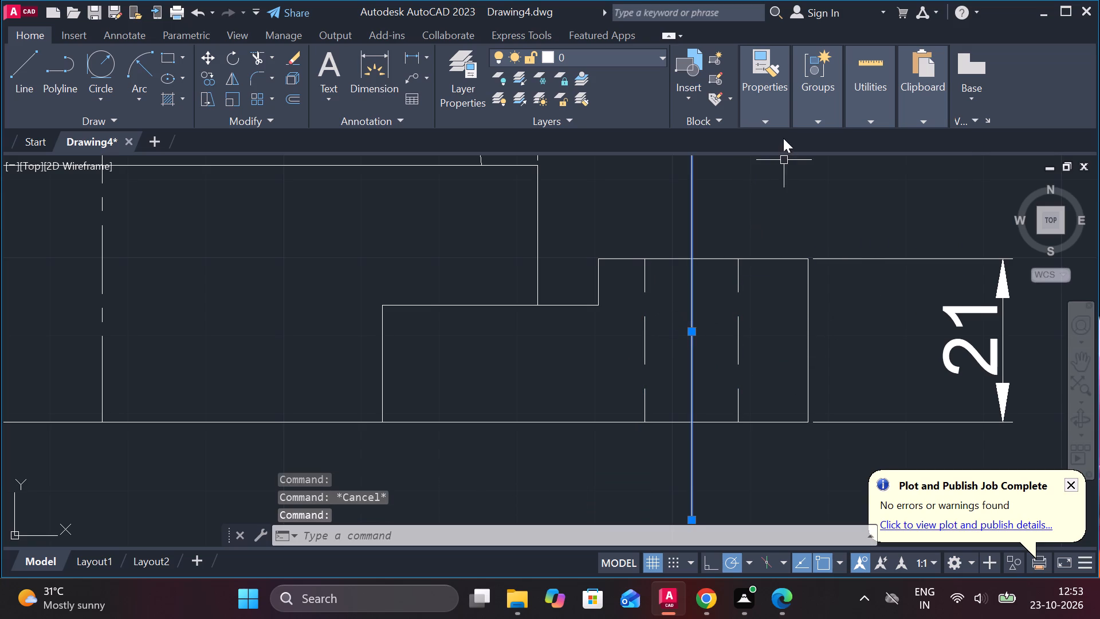
click(780, 117)
click(873, 182)
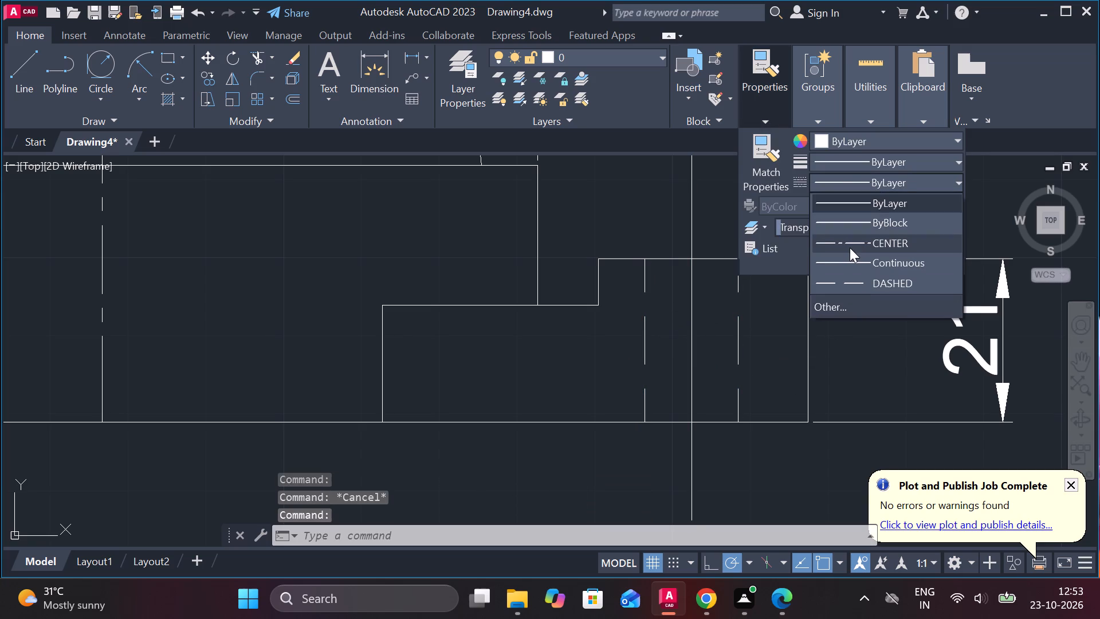
click(850, 248)
key(Escape)
key(Escape)
Mirror the foot hole's dashed edges and axis about the middle centre line onto the first column's foot, keeping the originals.
click(755, 340)
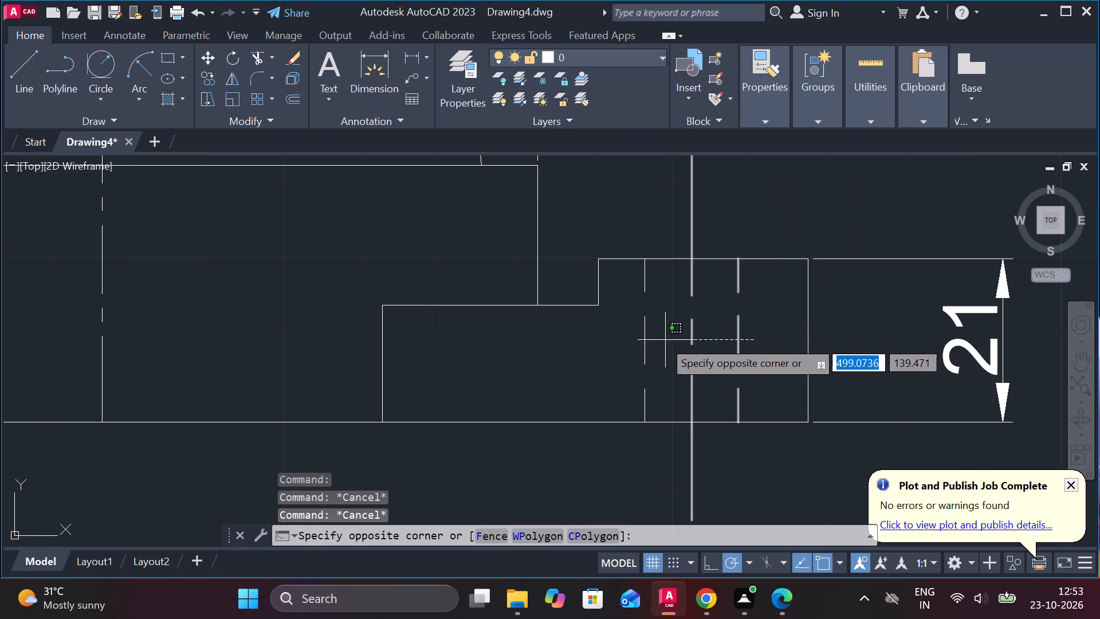
click(642, 330)
text(MI)
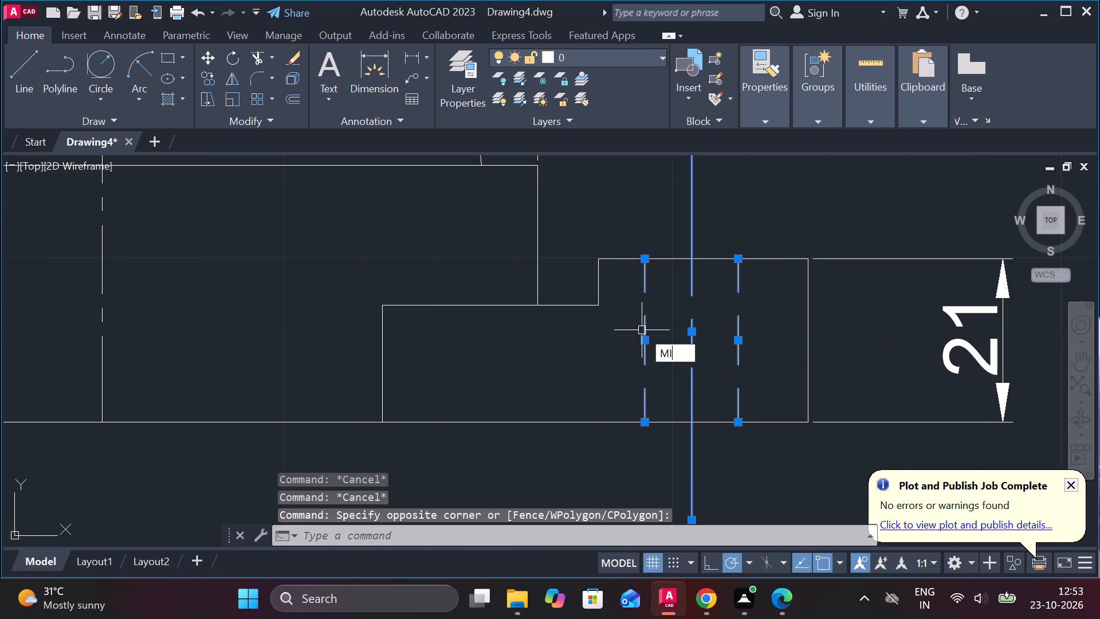
key(Return)
scroll(674, 340, down, 2)
scroll(477, 363, down, 1)
middle_drag(441, 410, 584, 436)
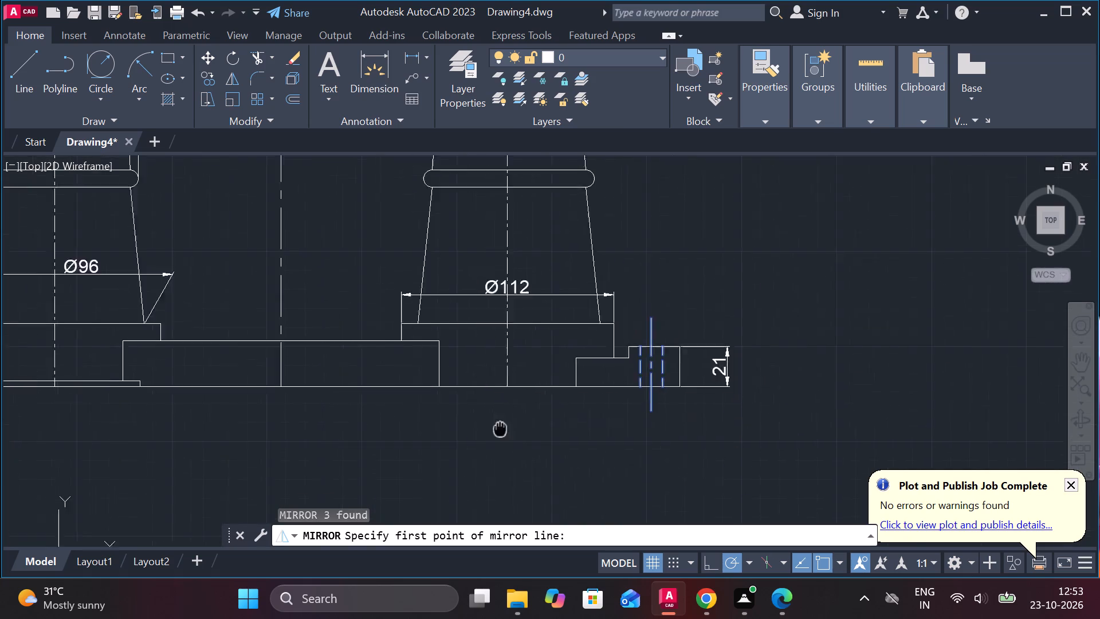
middle_drag(584, 436, 641, 437)
click(437, 404)
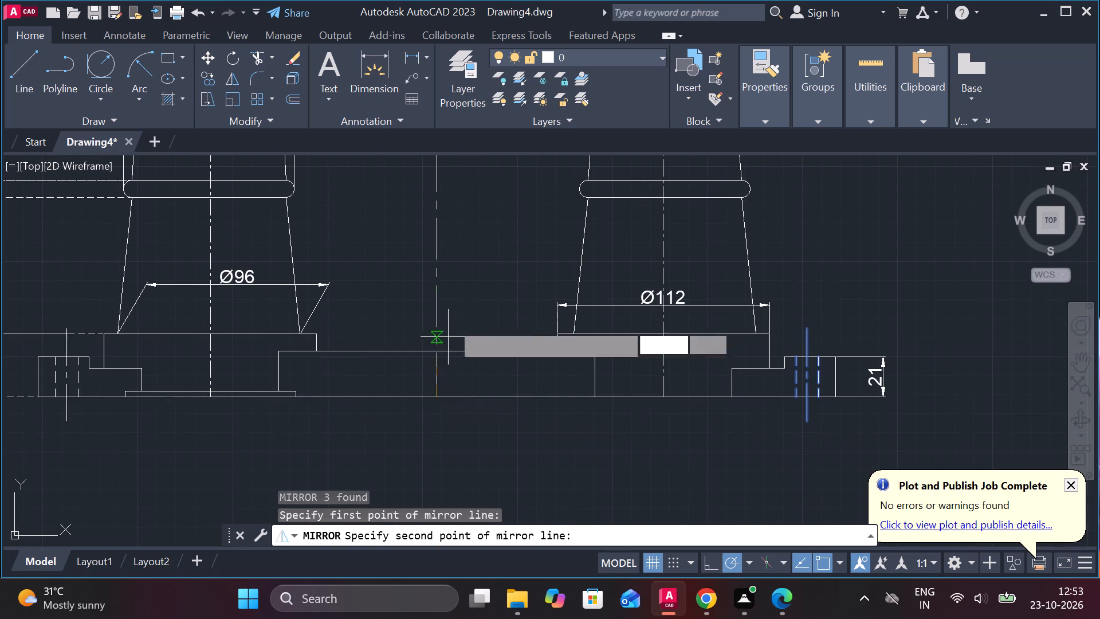
click(436, 239)
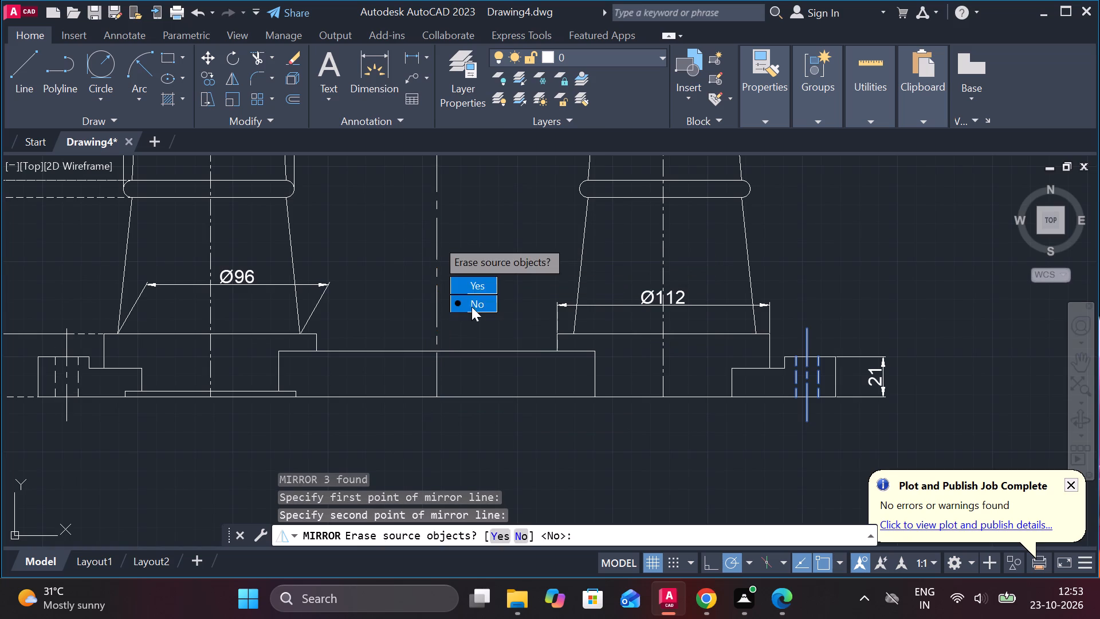
drag(472, 310, 436, 239)
Mirror the first base's three recess lines about the middle centre line to the second base, keeping the originals.
scroll(582, 308, down, 3)
scroll(462, 342, up, 4)
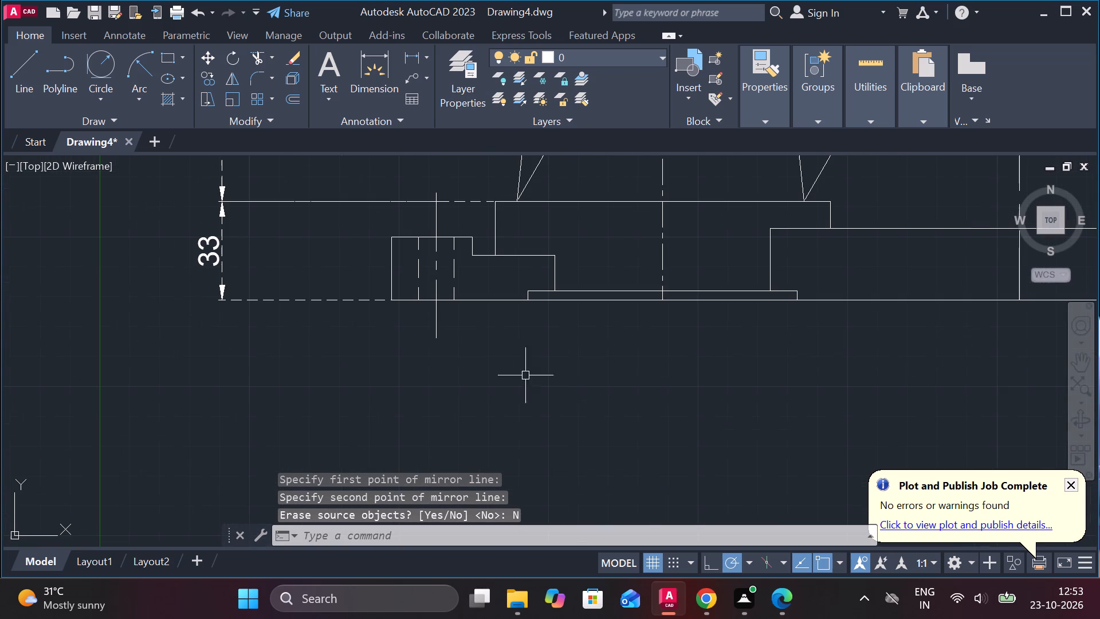
scroll(617, 374, down, 1)
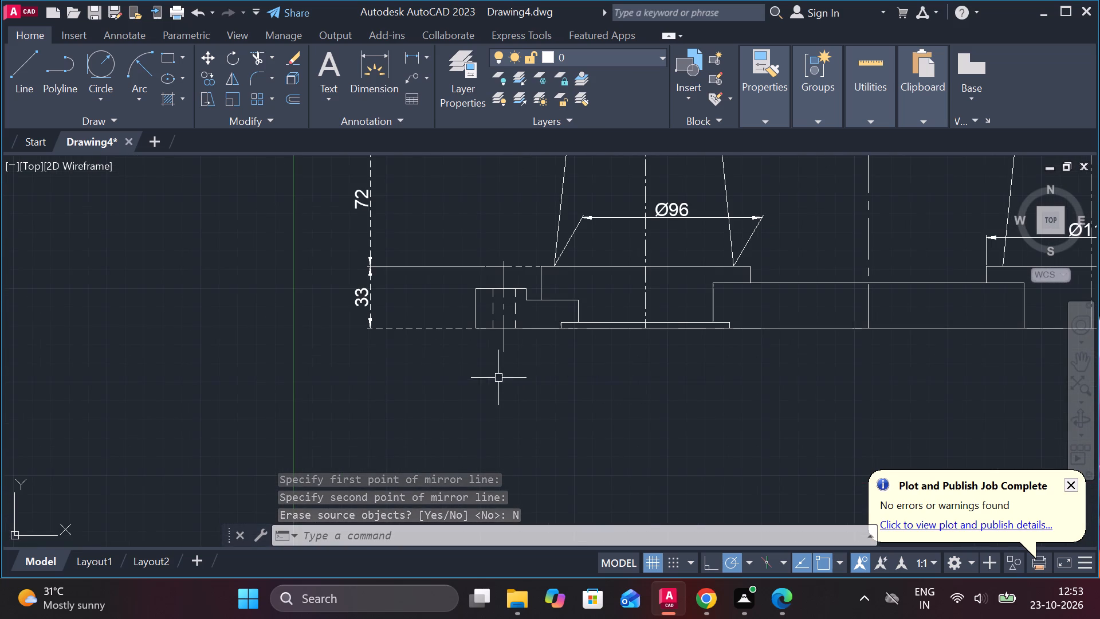
scroll(616, 387, up, 2)
key(Escape)
click(584, 226)
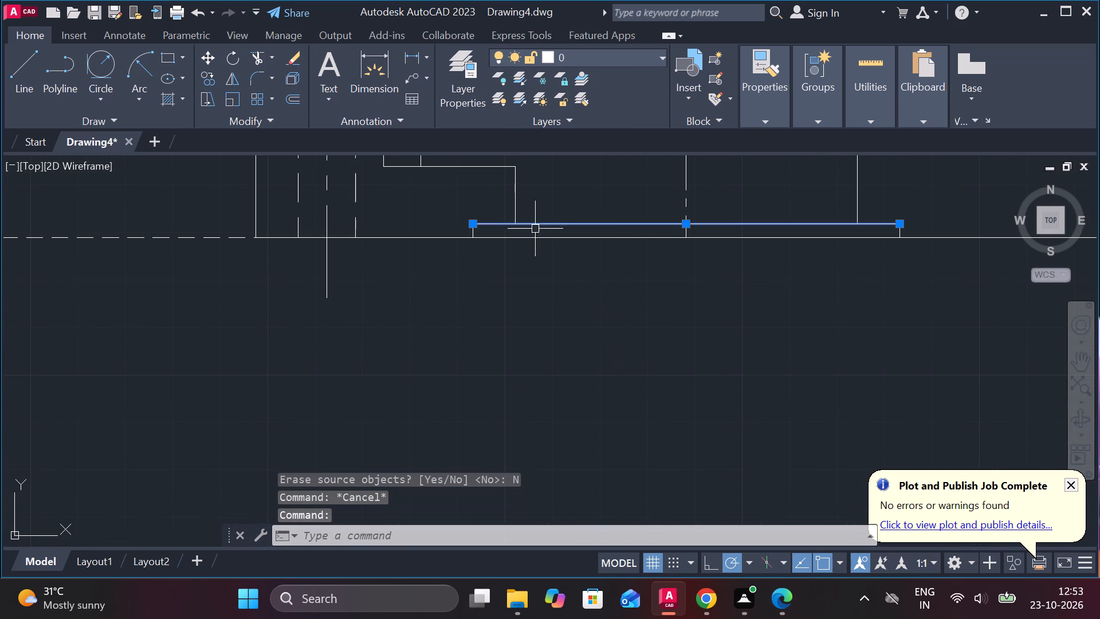
click(472, 232)
scroll(881, 231, up, 2)
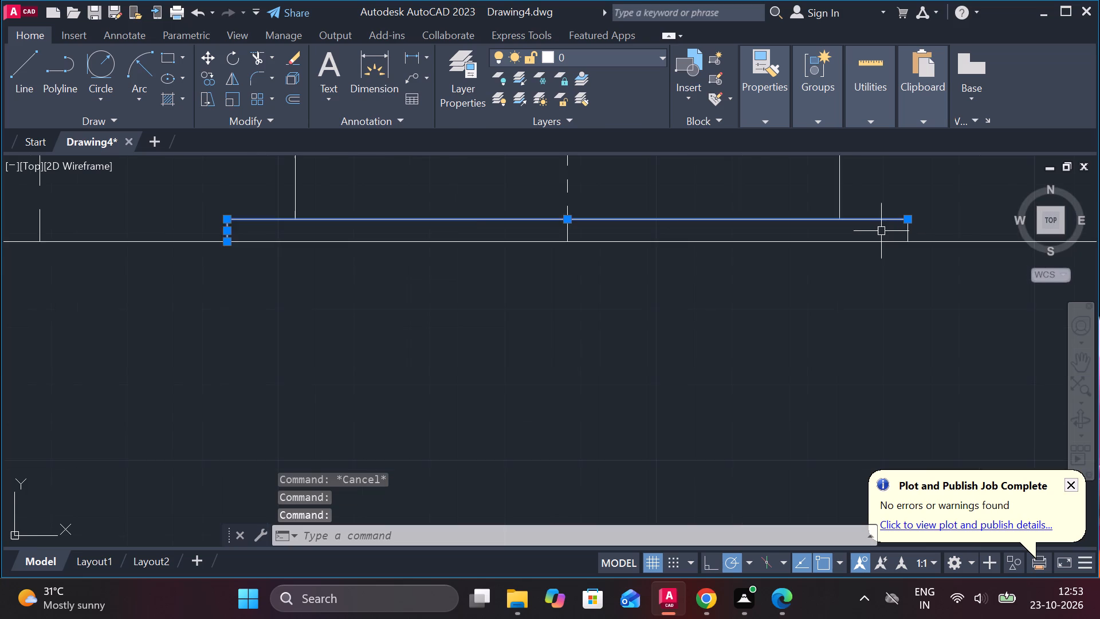
click(917, 236)
scroll(916, 265, down, 2)
middle_drag(832, 308, 548, 349)
scroll(537, 351, down, 1)
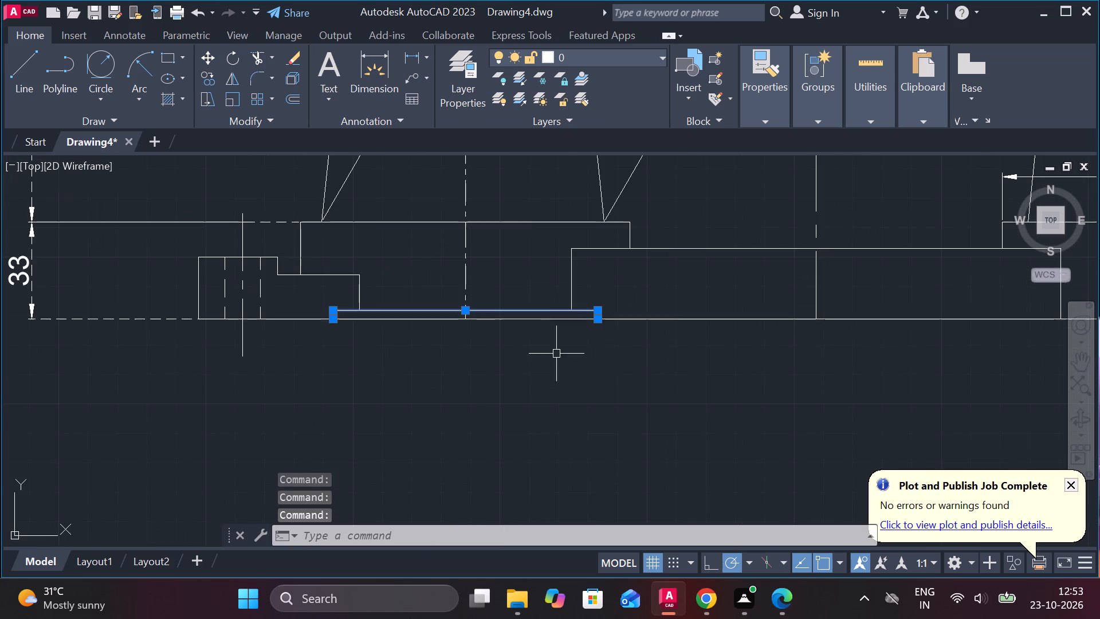
text(MI)
key(Return)
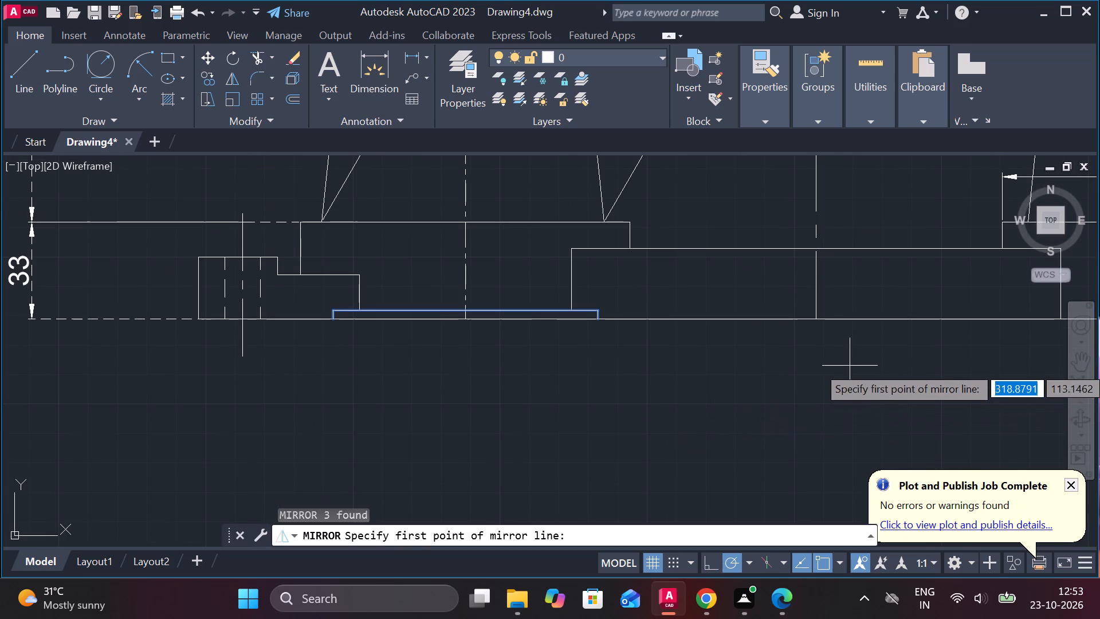
click(818, 316)
middle_drag(775, 461, 732, 547)
scroll(732, 547, down, 2)
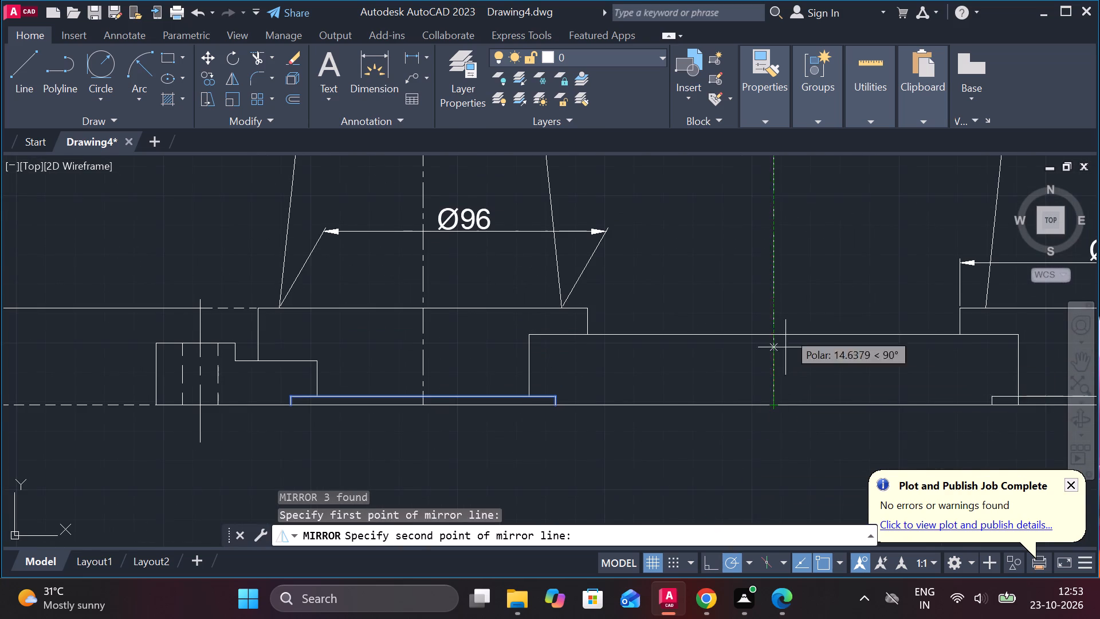
scroll(789, 303, down, 1)
middle_drag(789, 287, 708, 517)
scroll(730, 354, down, 2)
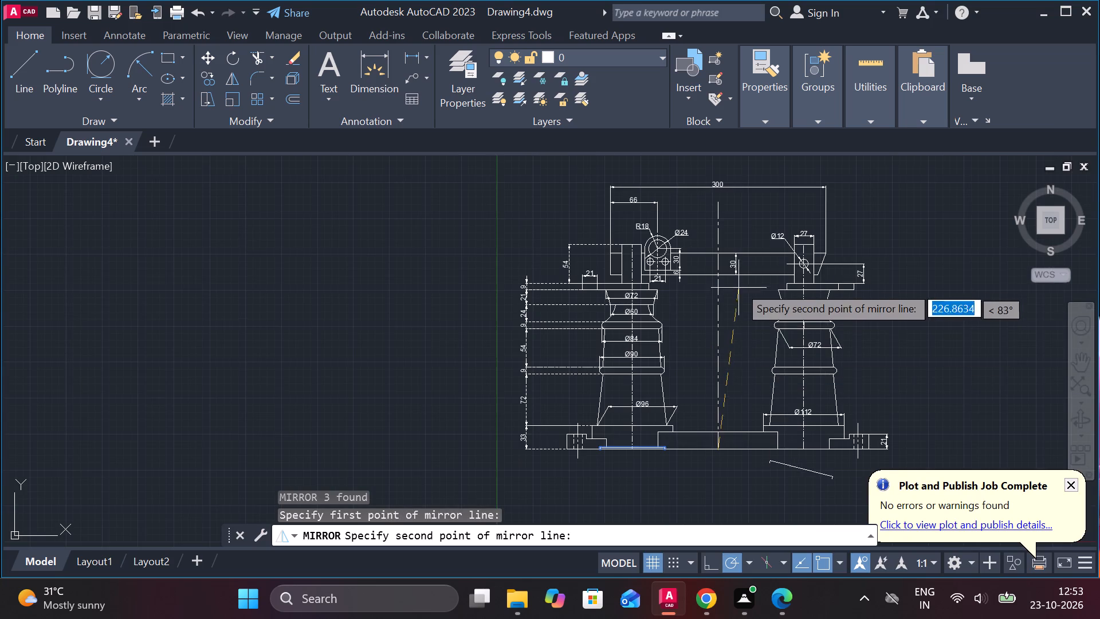
scroll(734, 271, up, 2)
click(690, 281)
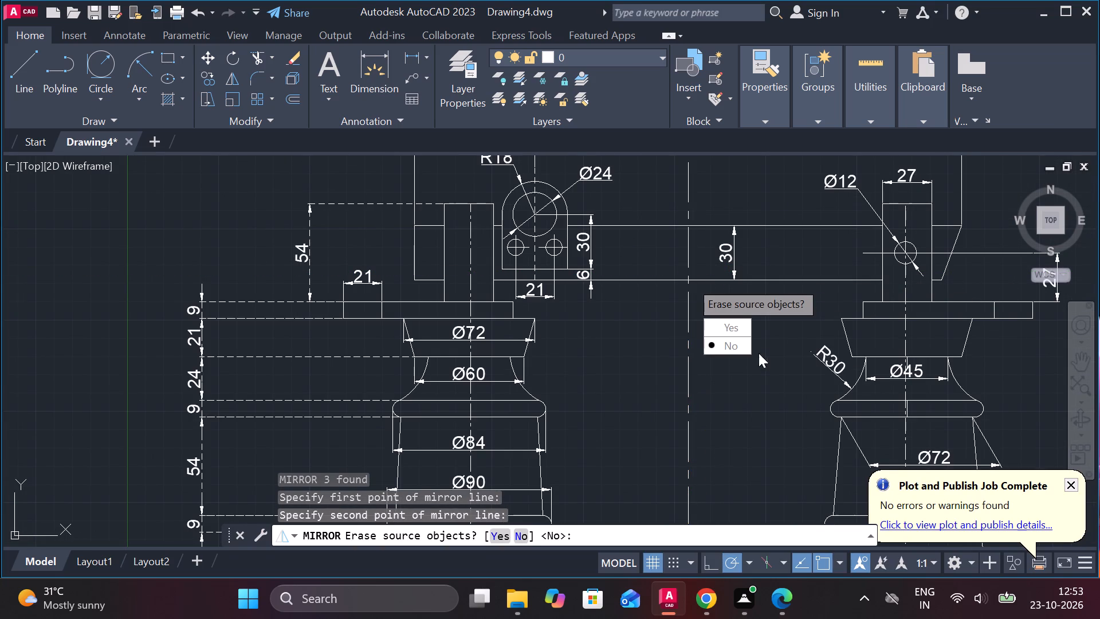
click(731, 350)
scroll(714, 298, down, 1)
middle_drag(753, 425, 687, 288)
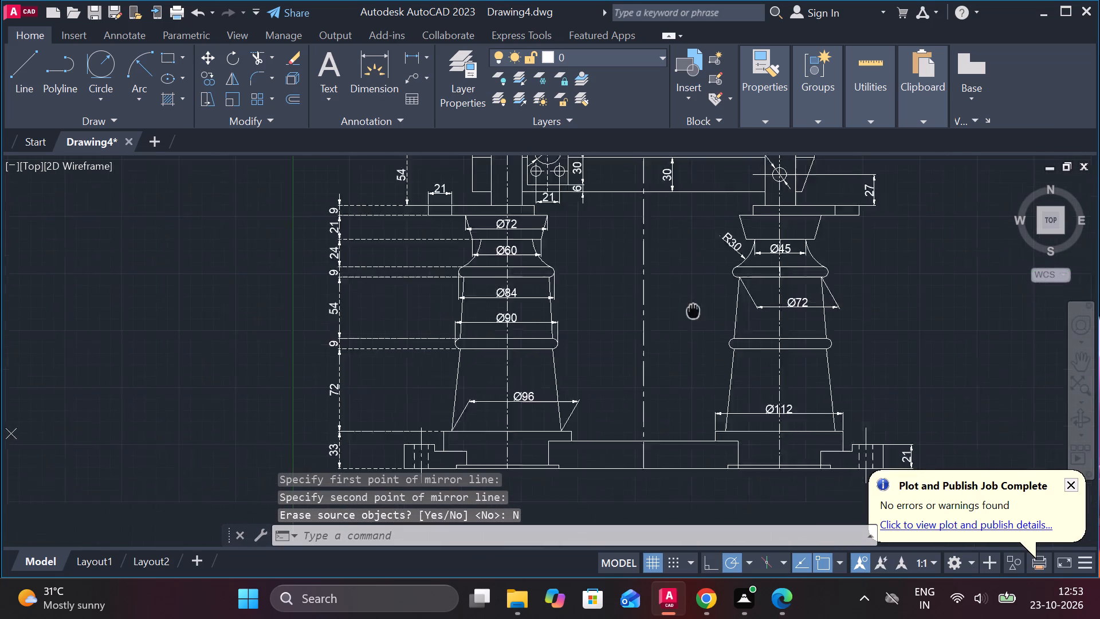
Trim the two vertical edge segments that cross the shallow recess beneath the second column's base.
middle_drag(687, 288, 683, 264)
scroll(776, 437, up, 2)
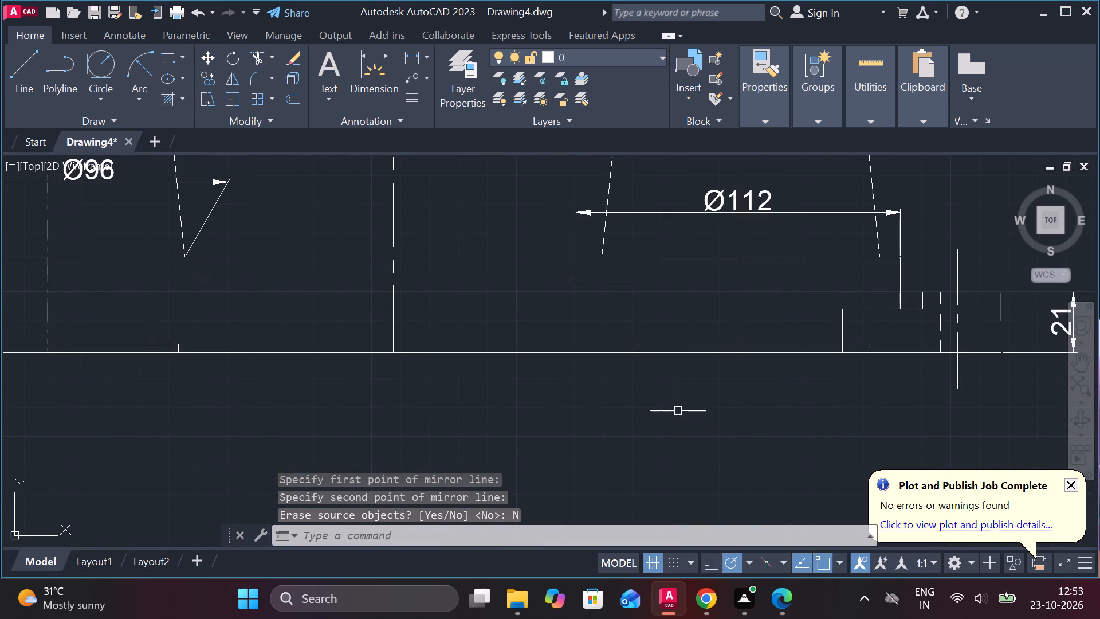
text(TR)
key(space)
scroll(629, 385, up, 2)
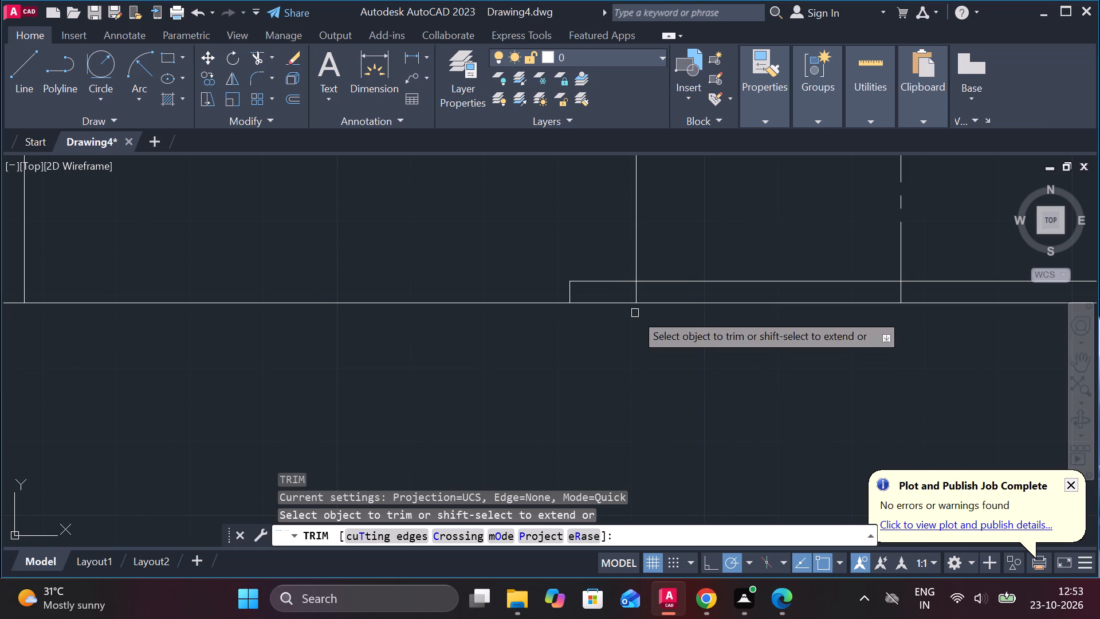
click(635, 300)
scroll(763, 379, down, 2)
middle_drag(800, 389, 672, 417)
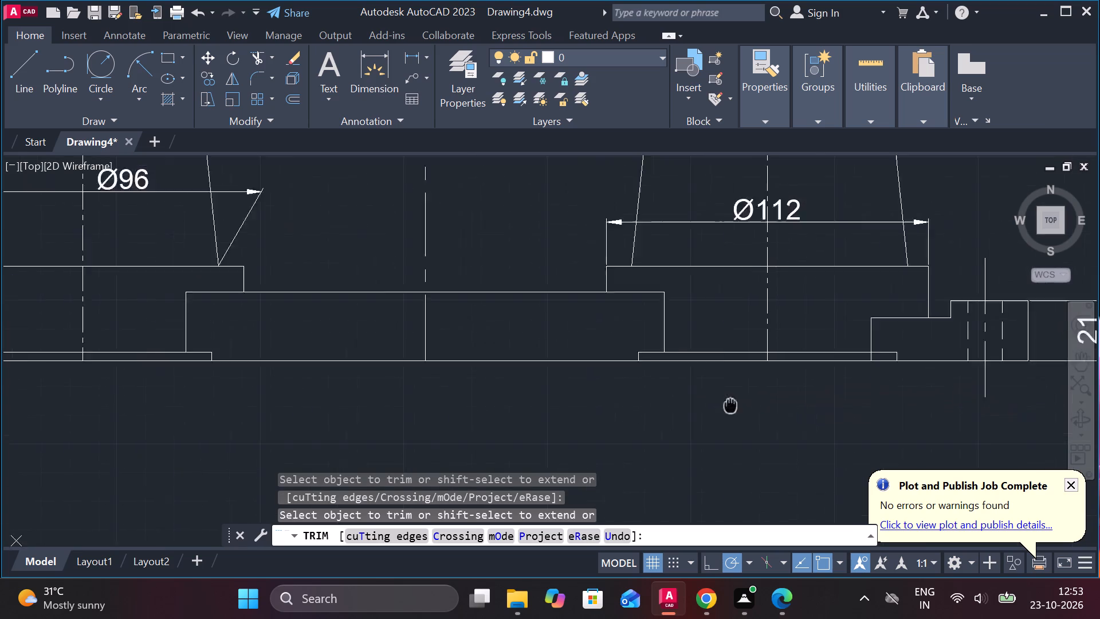
middle_drag(672, 417, 465, 442)
scroll(654, 377, up, 2)
middle_drag(561, 479, 633, 455)
middle_drag(632, 452, 746, 424)
scroll(566, 424, up, 2)
click(613, 385)
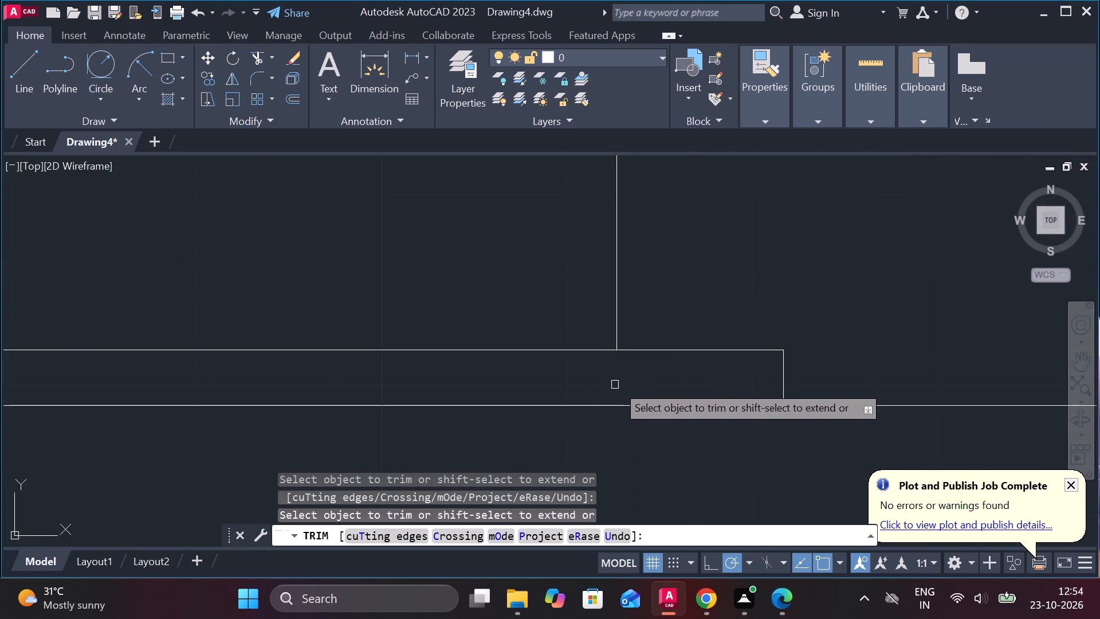
scroll(636, 399, down, 4)
scroll(688, 444, down, 1)
key(Escape)
scroll(658, 450, down, 2)
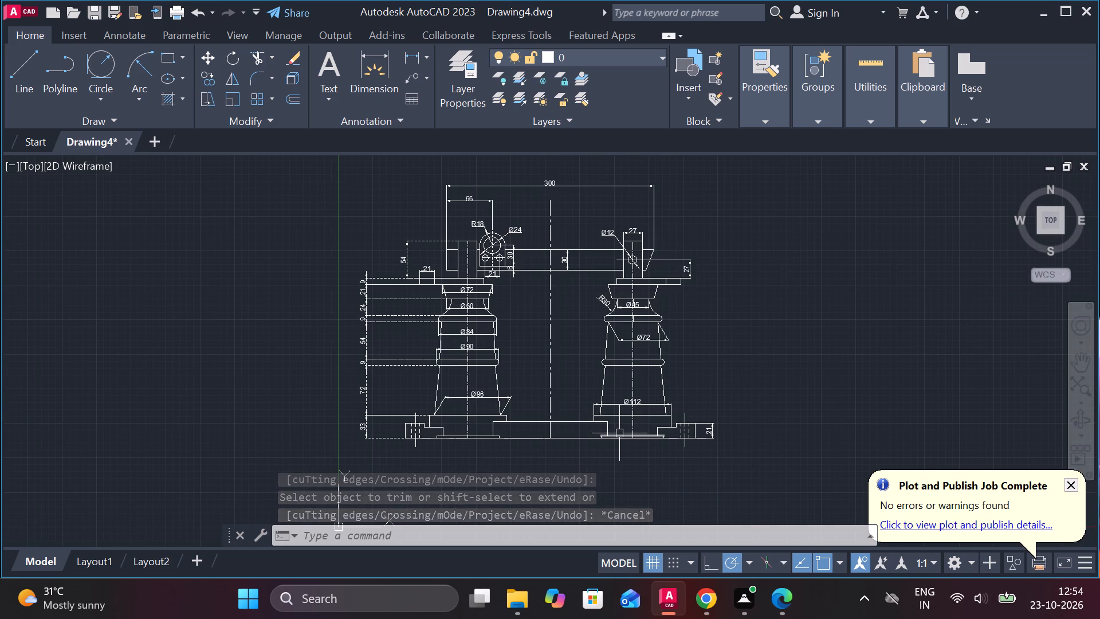
Add a vertical linear dimension from the second column foot's lower ledge down to the bottom line.
scroll(636, 431, up, 2)
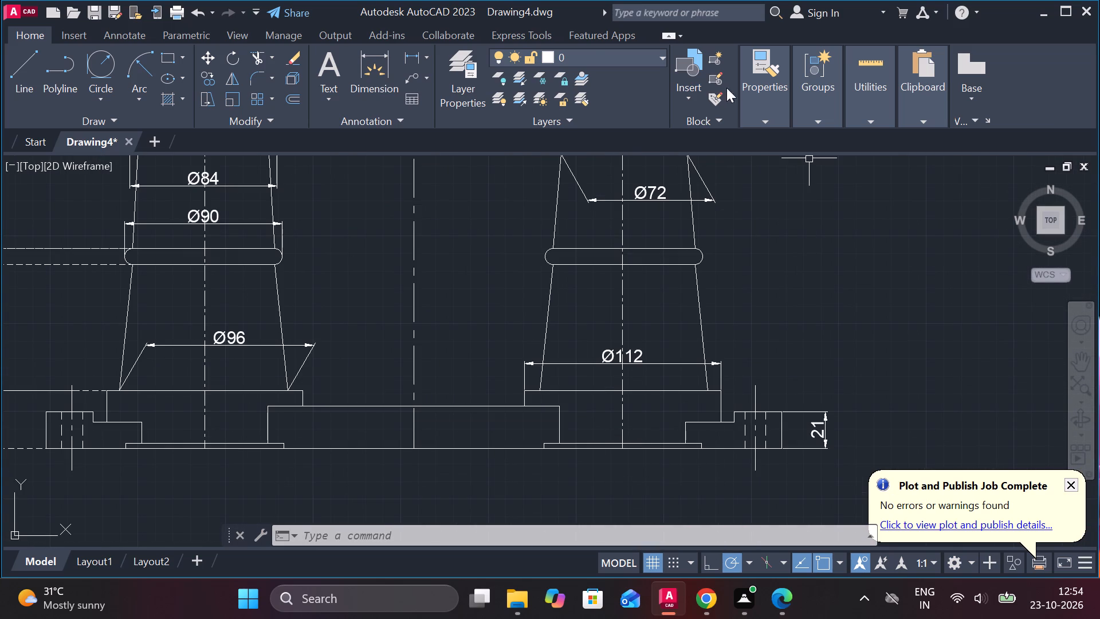
click(417, 64)
scroll(764, 423, up, 3)
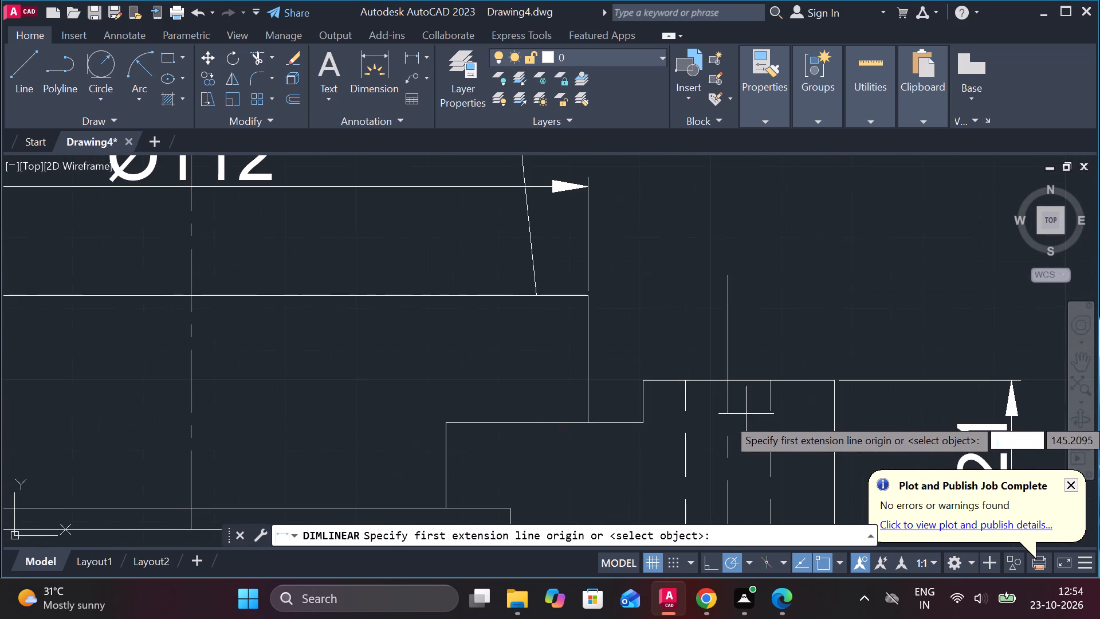
click(616, 429)
middle_drag(619, 440, 621, 283)
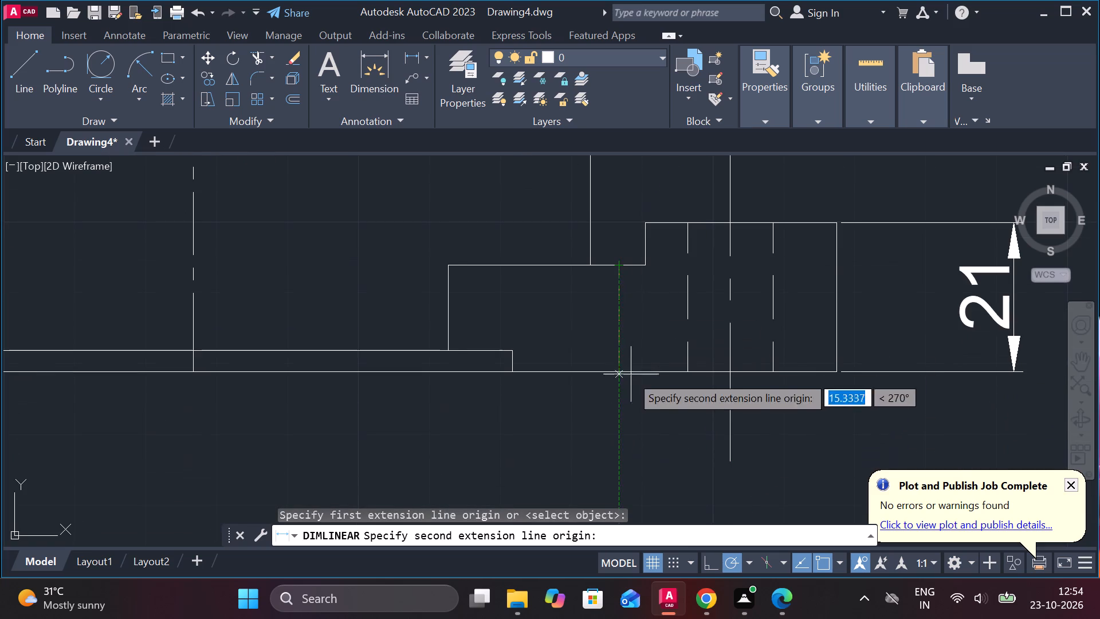
click(622, 377)
click(622, 413)
scroll(635, 413, down, 3)
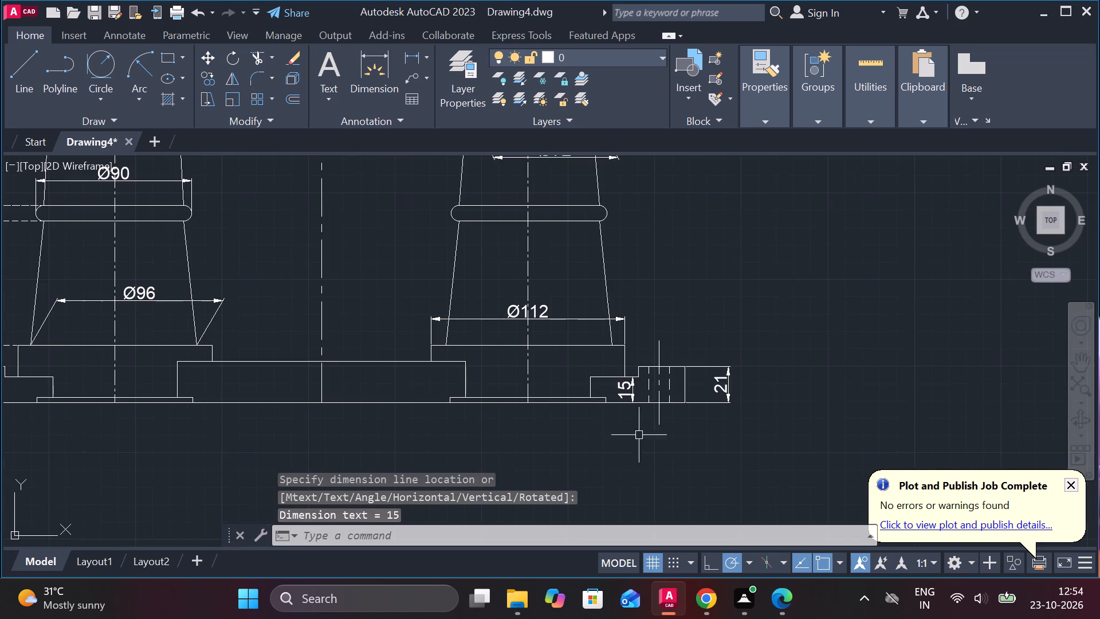
Add a vertical linear dimension for the height of the plate connecting the two bases, beside the middle centre line.
middle_drag(612, 439, 826, 249)
scroll(847, 262, down, 1)
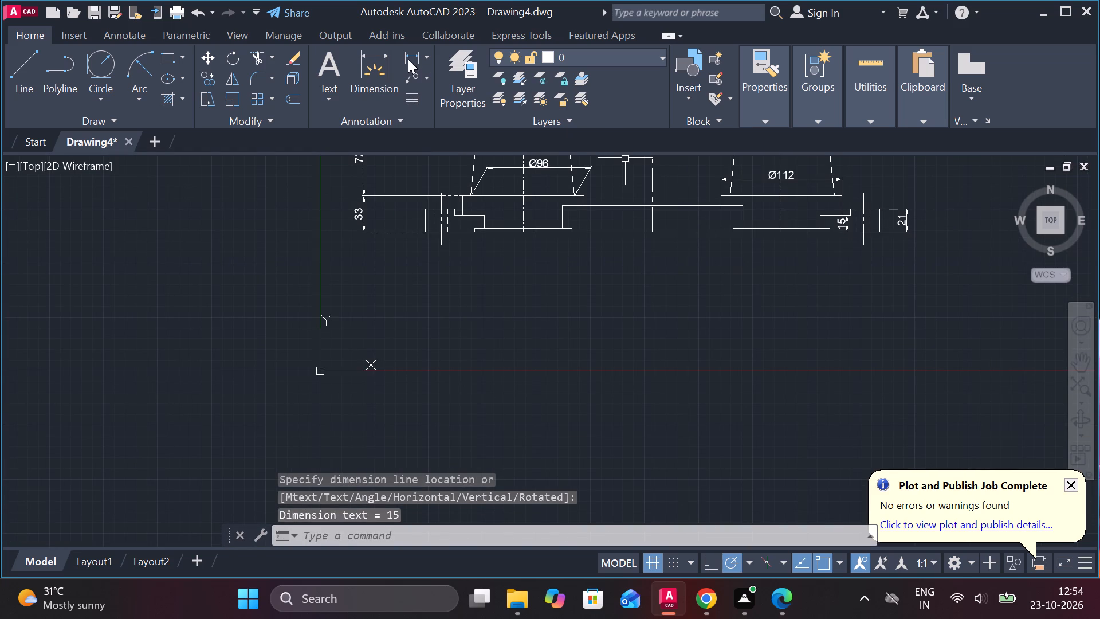
click(408, 59)
scroll(783, 248, up, 1)
click(628, 185)
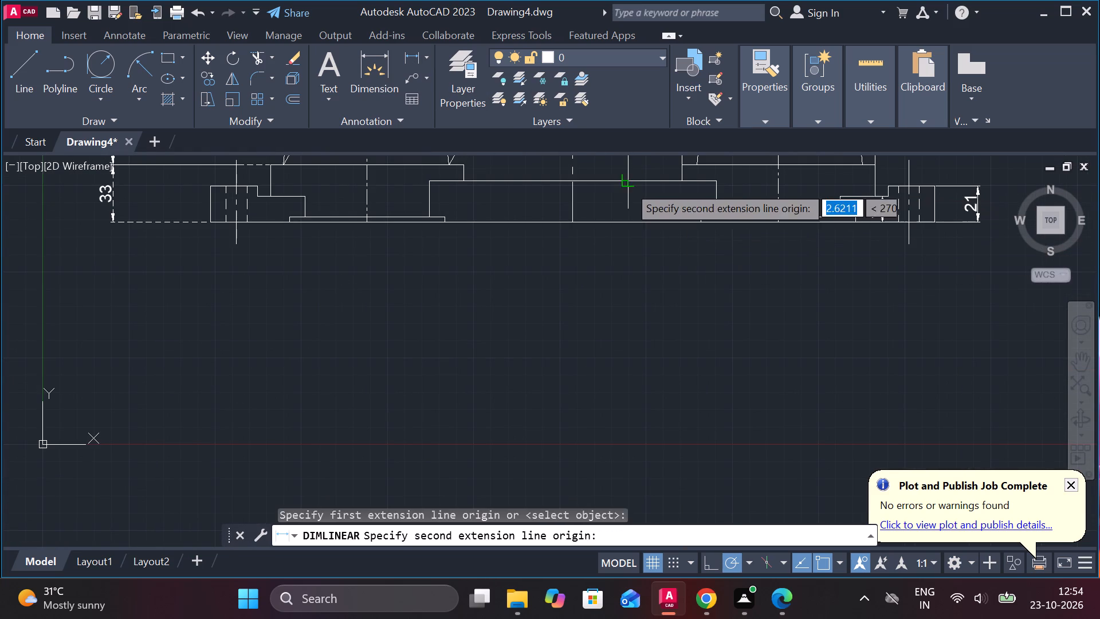
click(623, 228)
click(631, 212)
scroll(716, 290, down, 2)
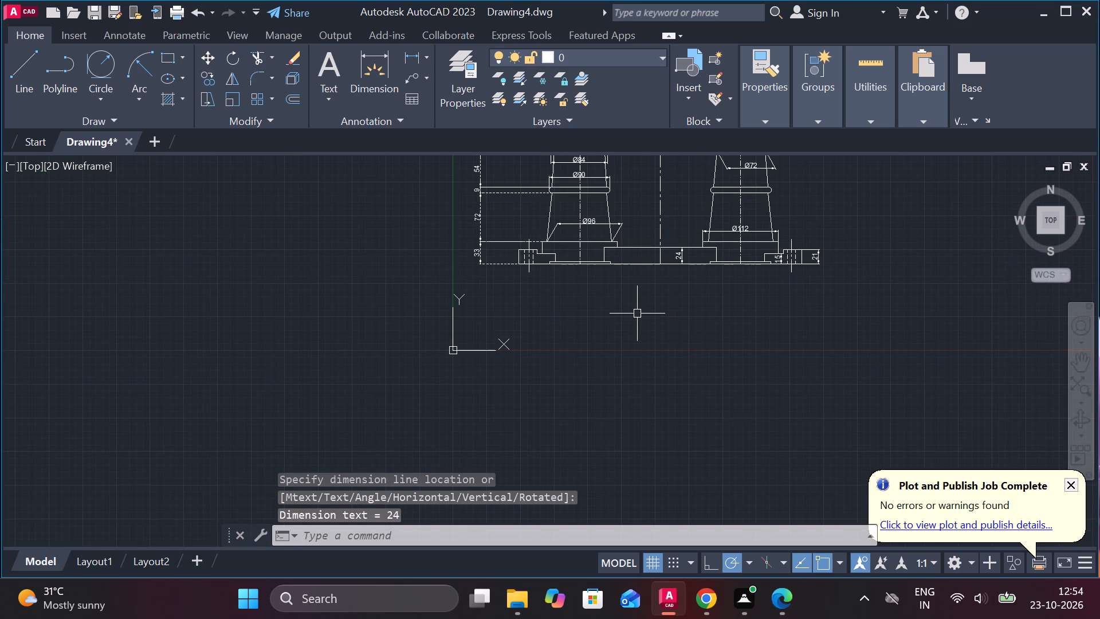
Lengthen the first column's centre line downward, well below the base, to provide an axis for the plan view.
scroll(614, 303, up, 1)
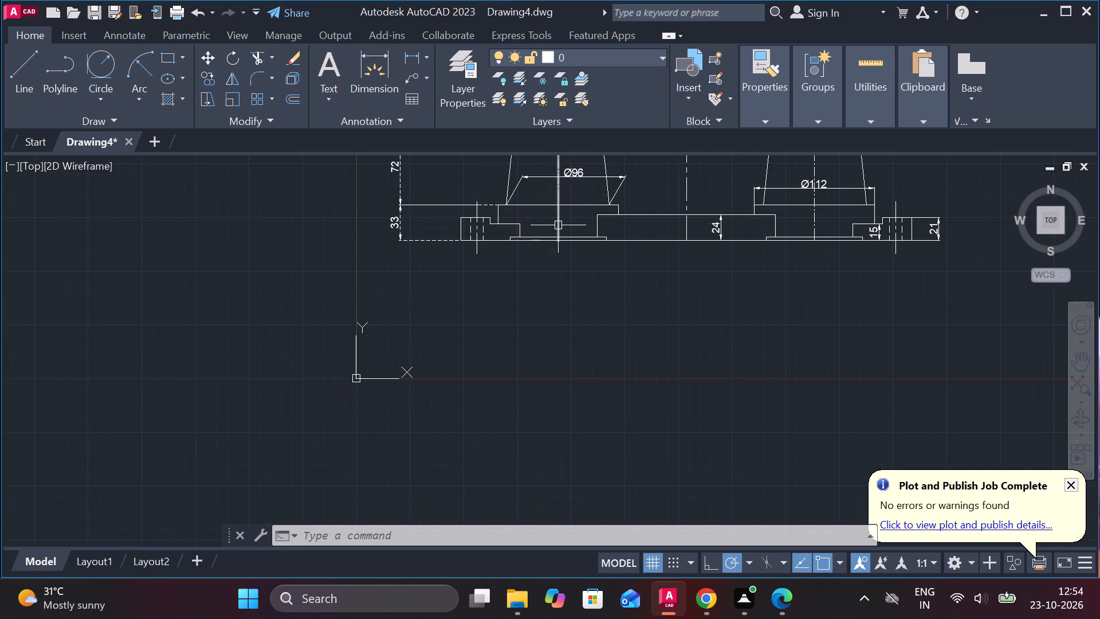
click(560, 224)
click(588, 285)
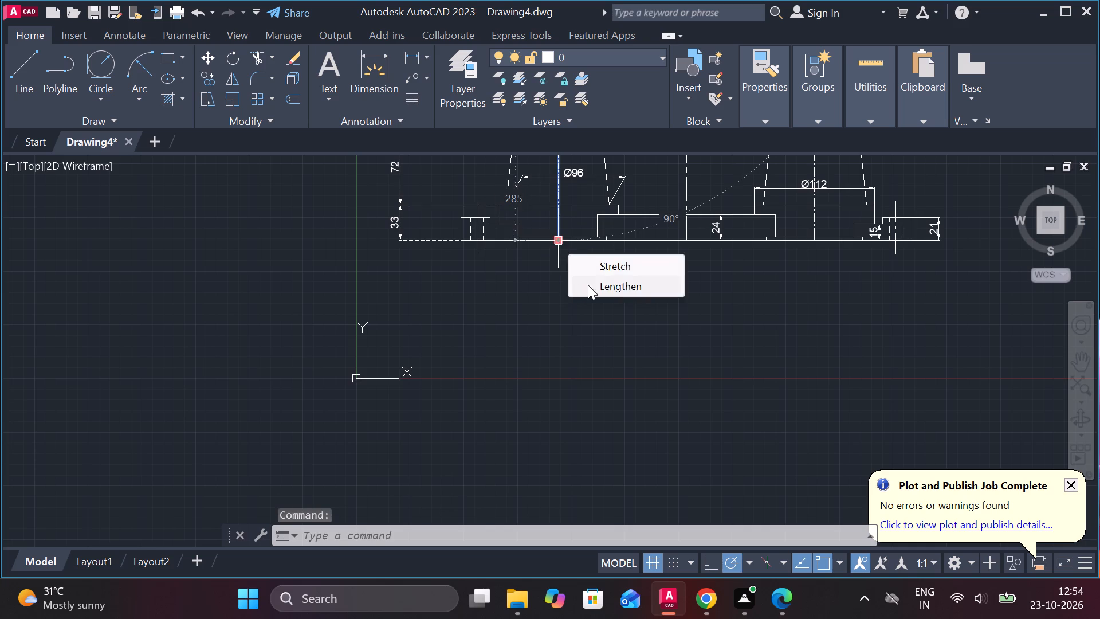
click(561, 471)
key(Escape)
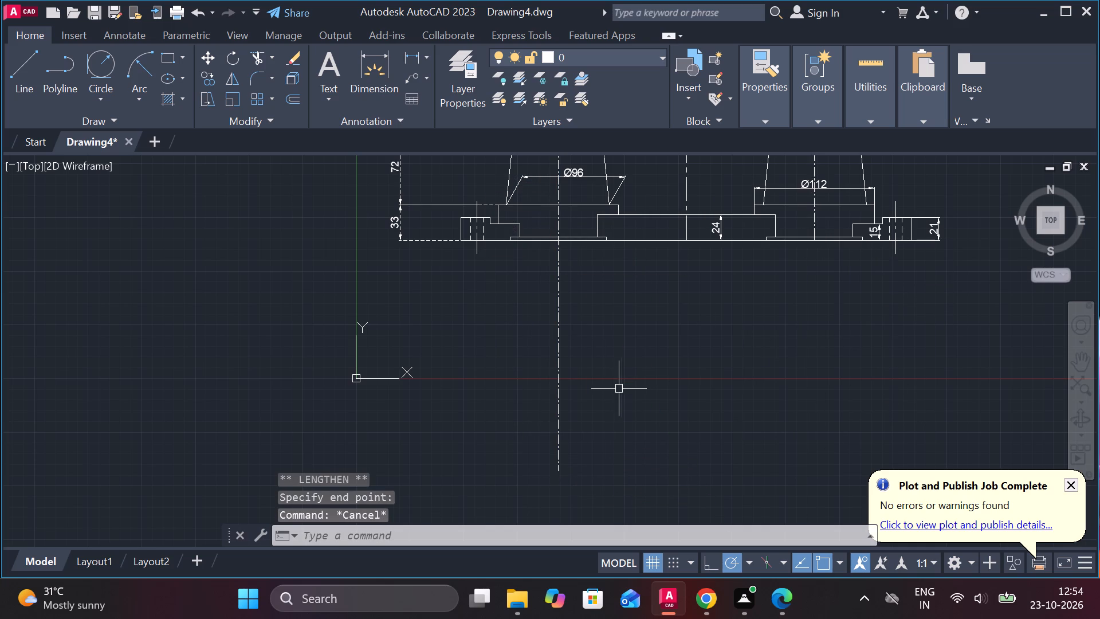
Draw a 112 mm diameter circle centred on the extended centre line below the first column's base.
scroll(543, 382, up, 2)
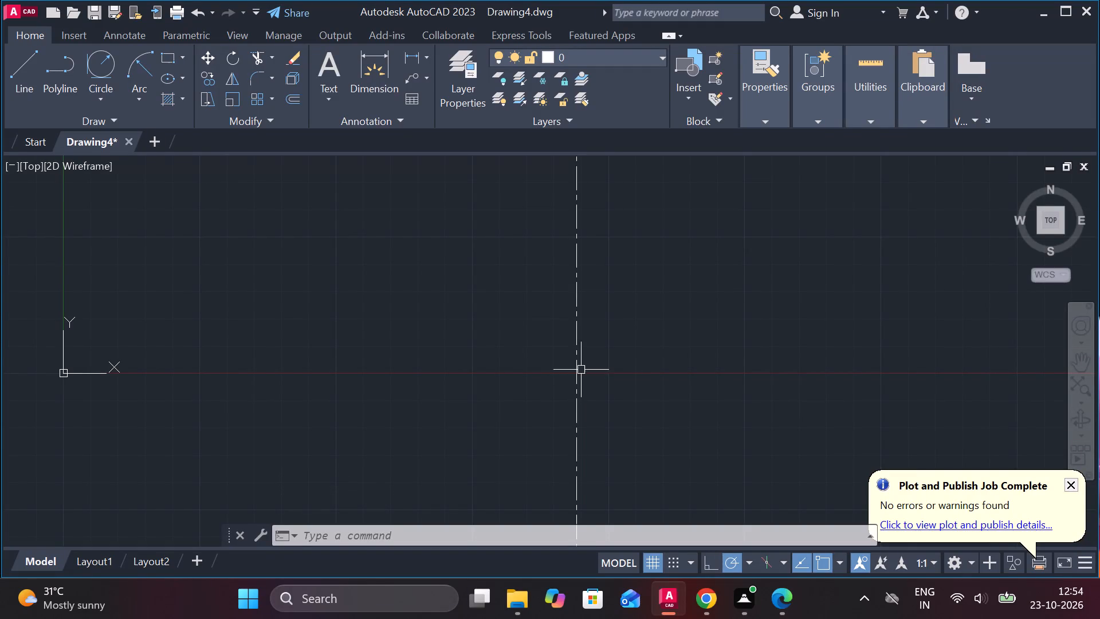
text(C)
key(space)
scroll(557, 340, down, 2)
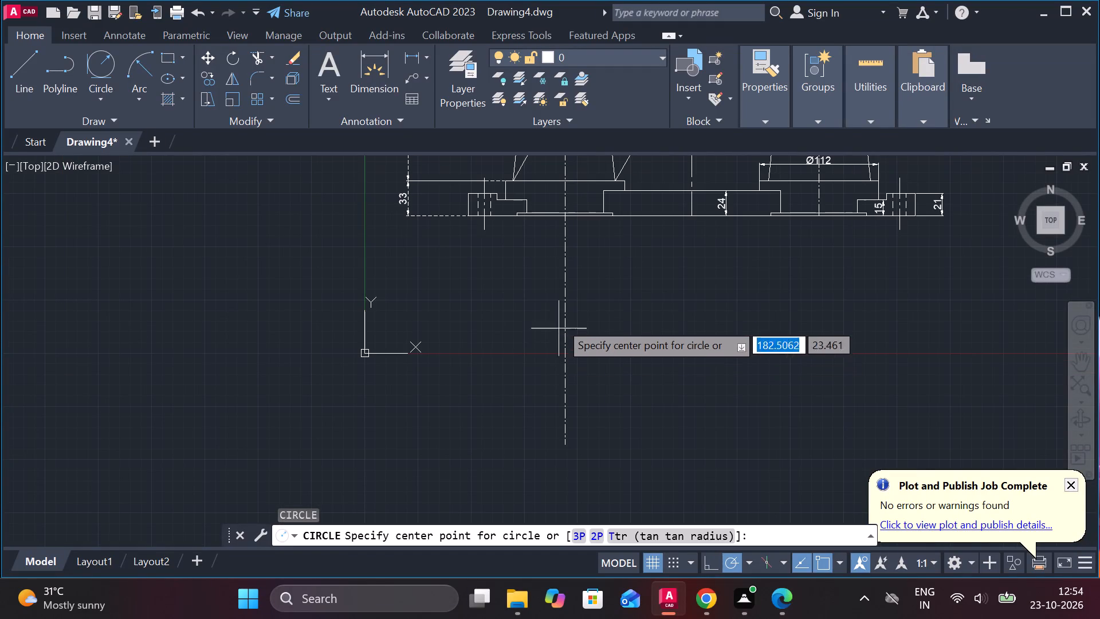
click(561, 335)
scroll(603, 344, up, 2)
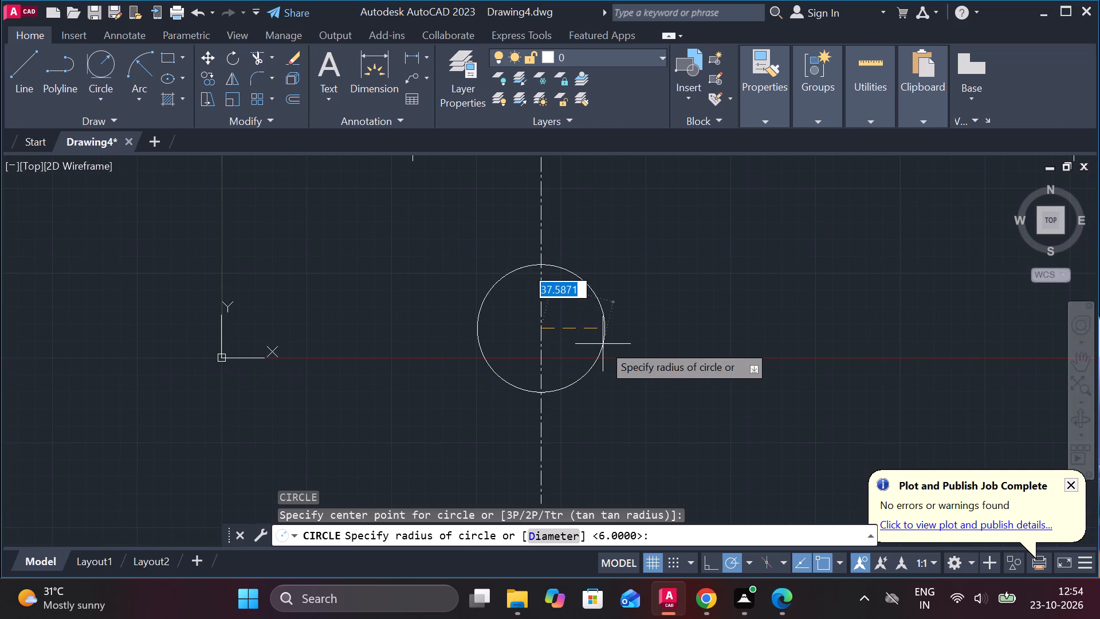
text(D)
key(space)
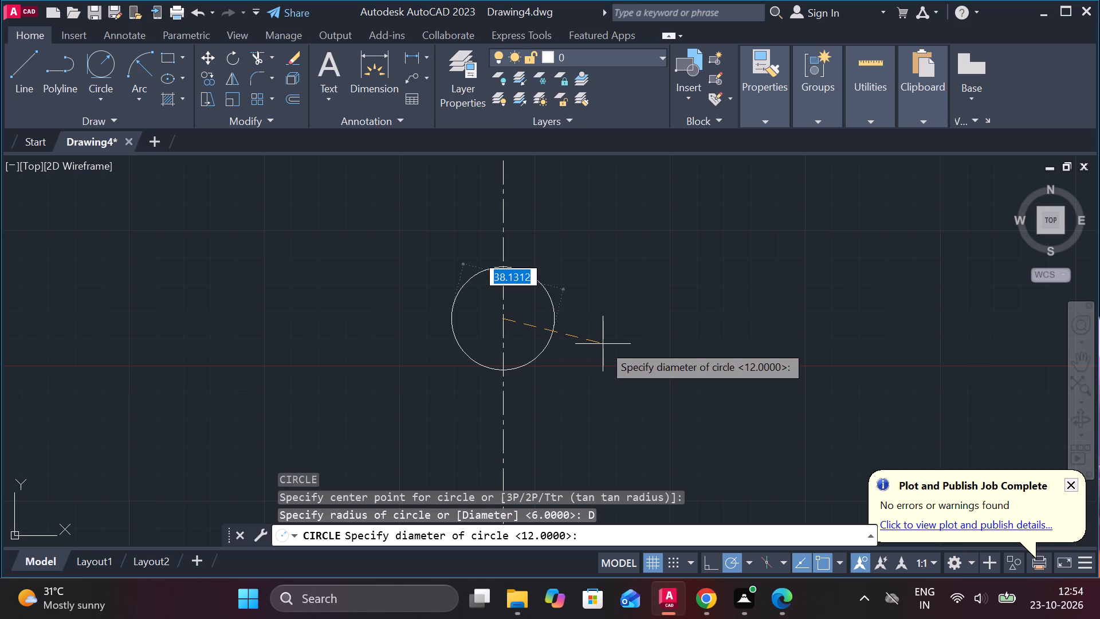
text(112)
key(Return)
scroll(603, 344, down, 3)
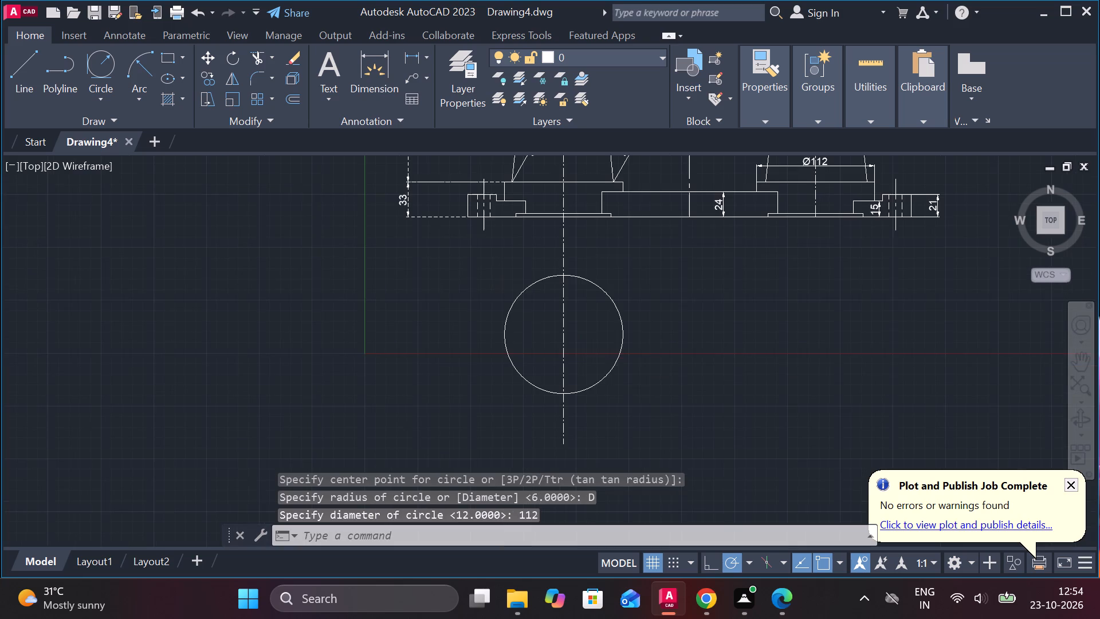
Draw a concentric 96 mm diameter circle inside the 112 mm circle.
scroll(603, 344, up, 2)
text(C)
key(space)
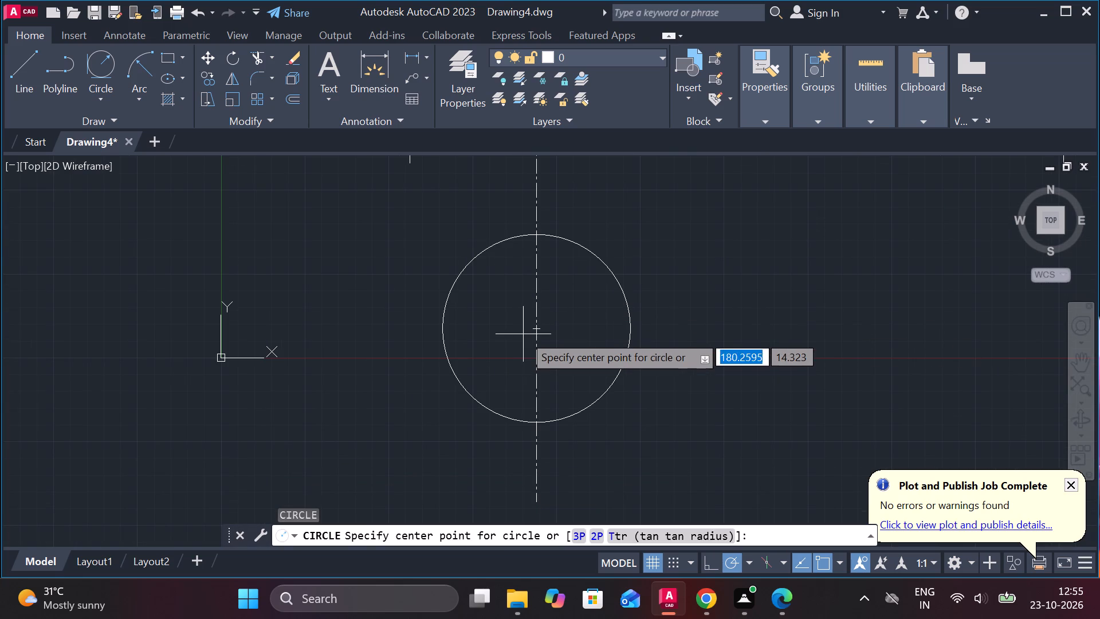
click(531, 331)
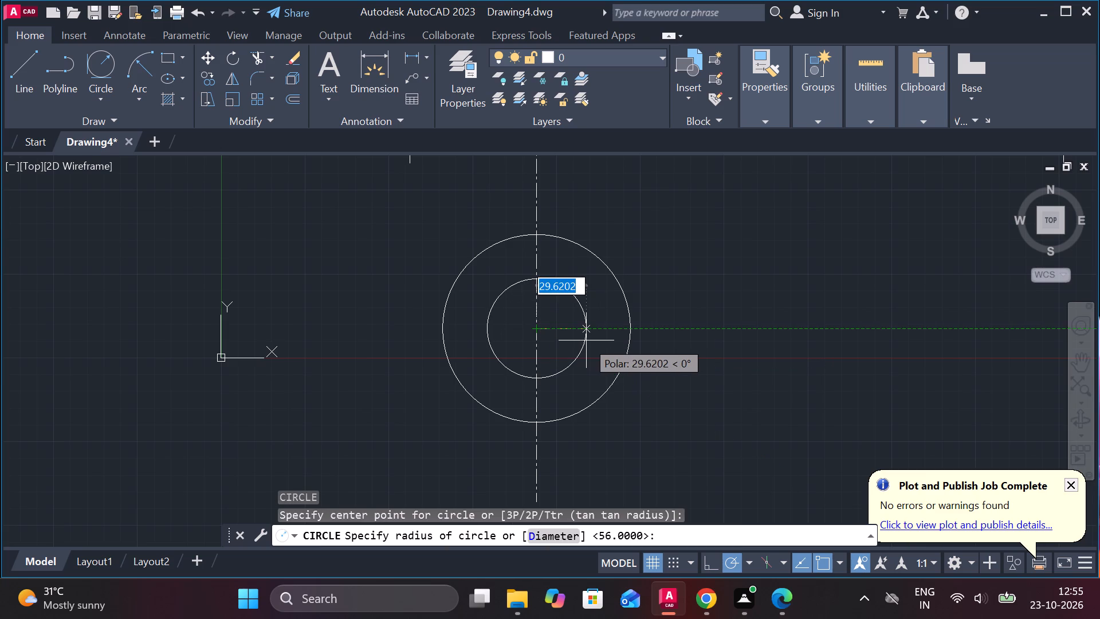
text(D)
key(space)
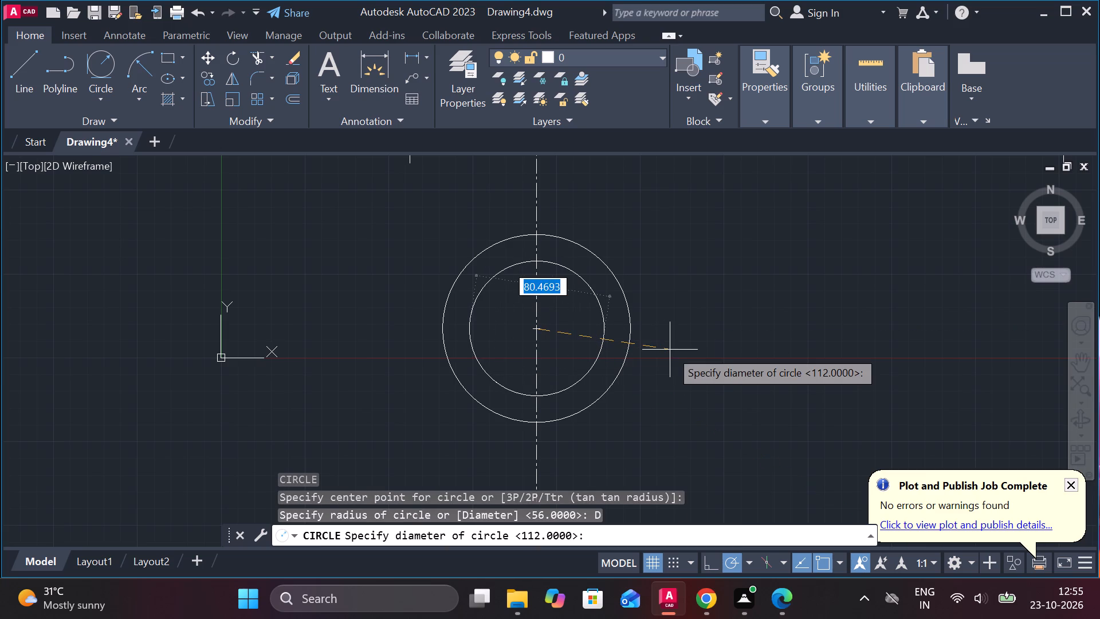
text(96)
key(Return)
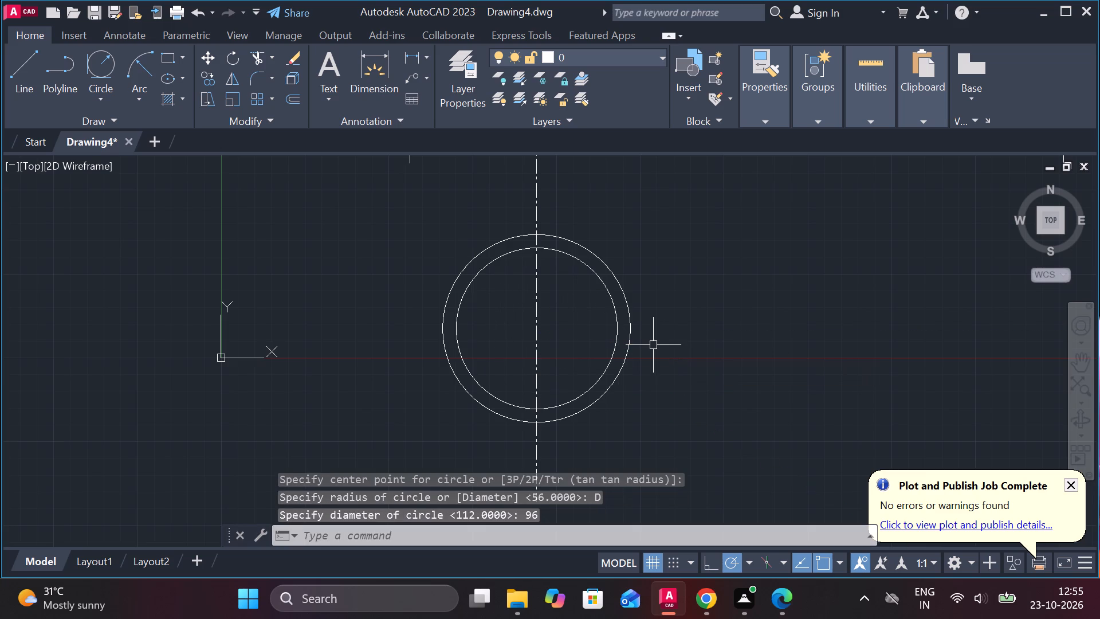
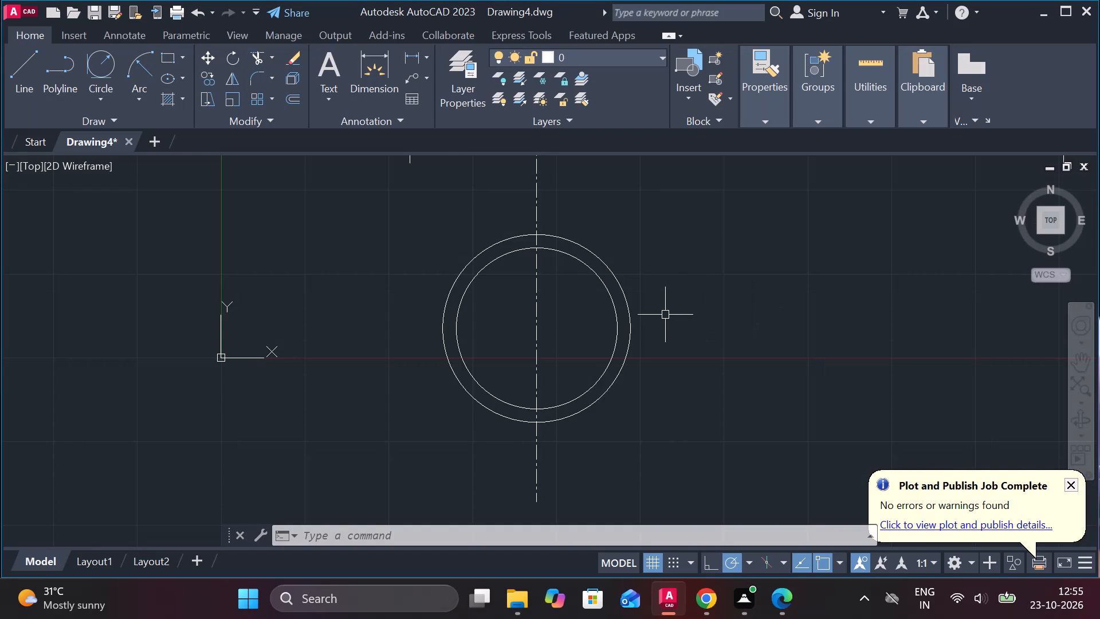
Draw a vertical projection line about 187 mm long downward from the outer lower corner of the first column's base.
scroll(679, 344, down, 1)
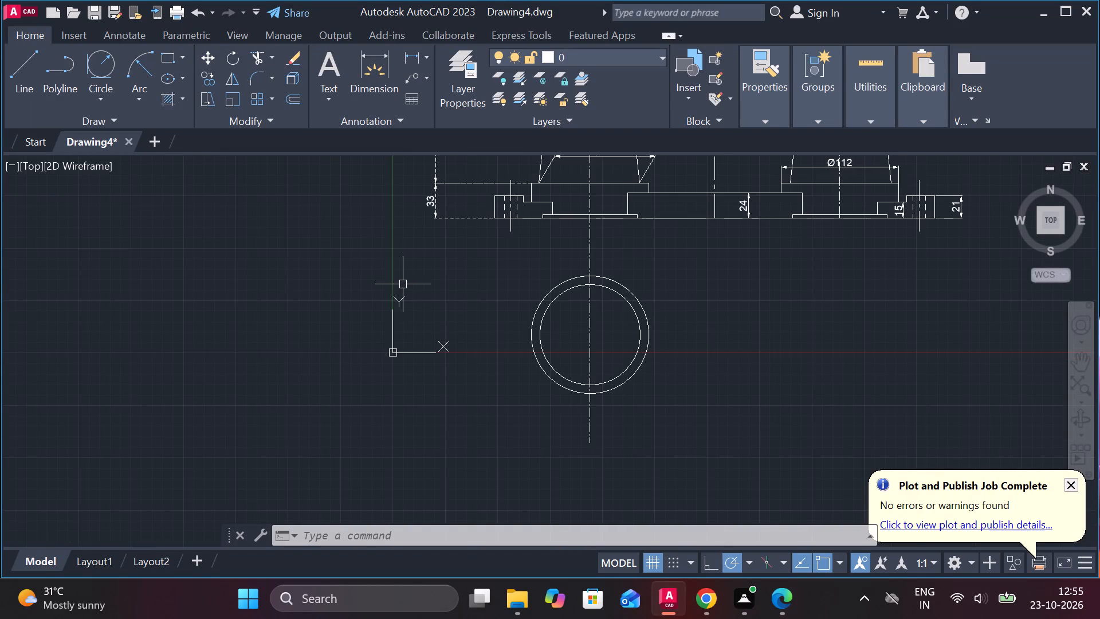
scroll(403, 277, up, 1)
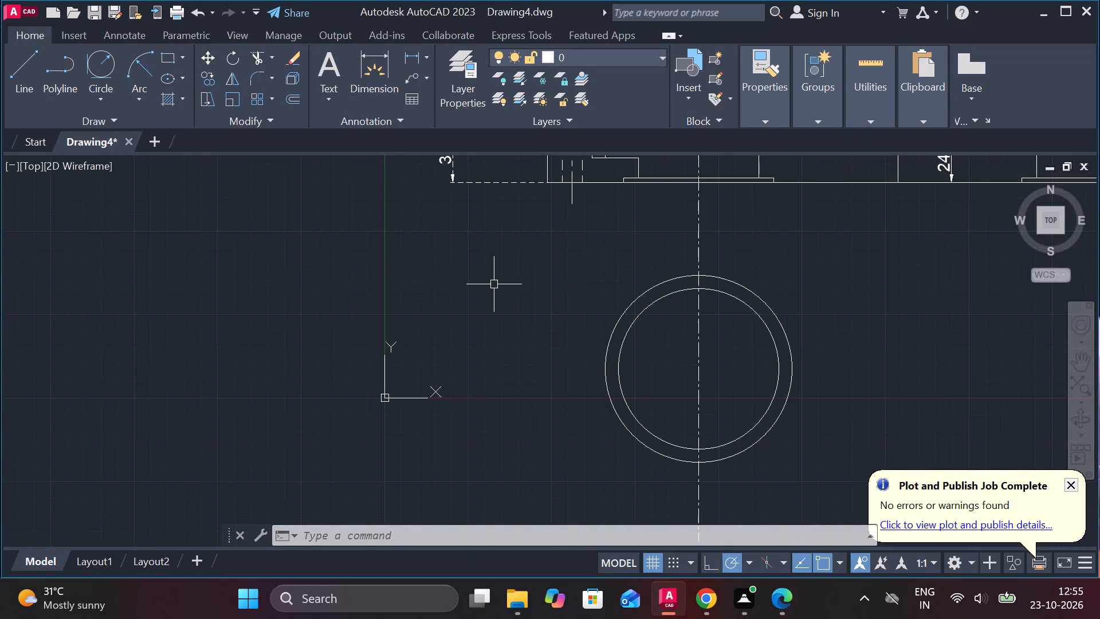
key(semicolon)
key(Escape)
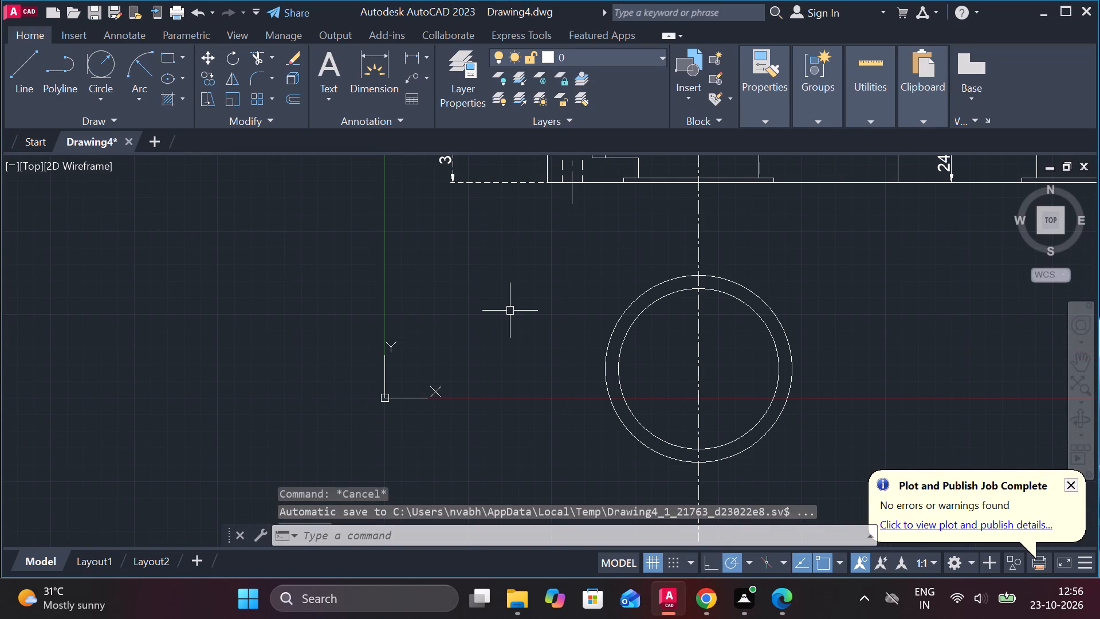
key(l)
key(Return)
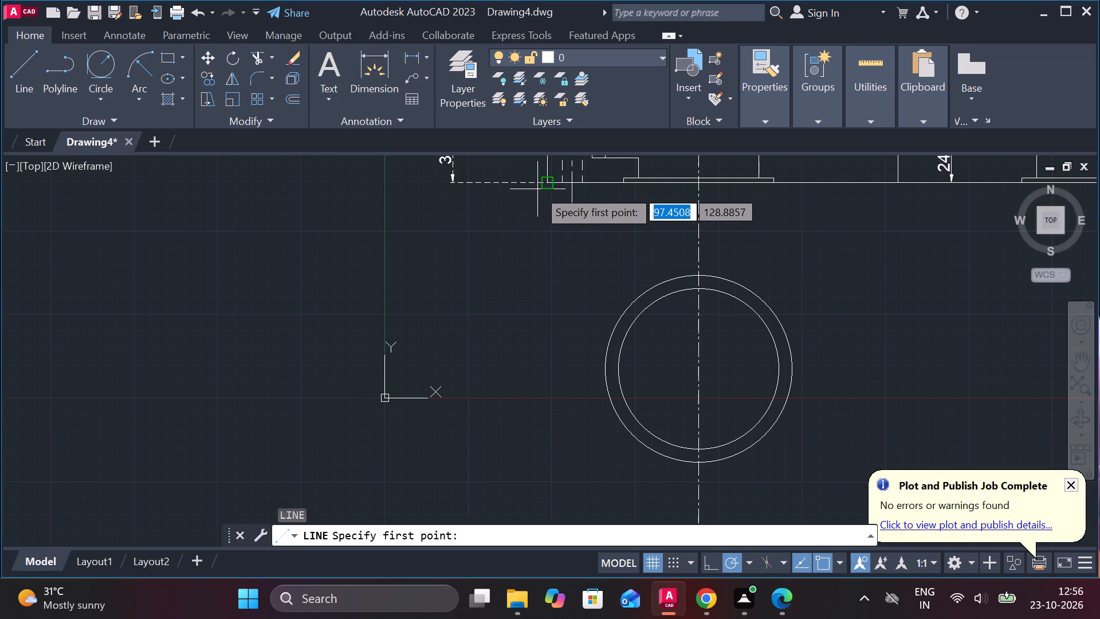
click(544, 185)
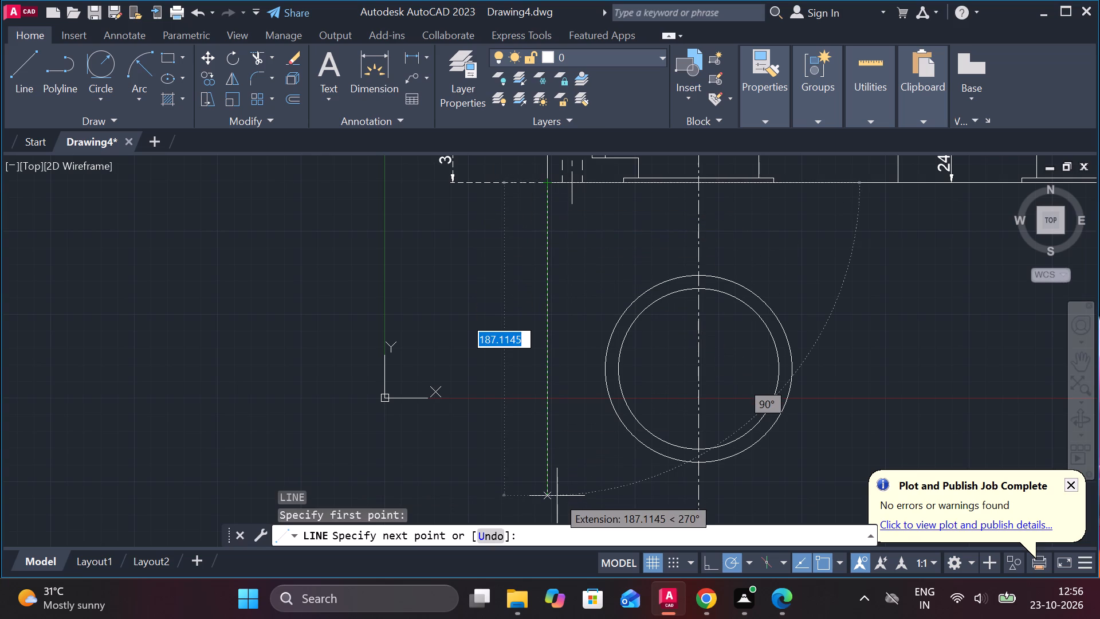
click(557, 496)
scroll(570, 440, down, 1)
scroll(576, 448, up, 2)
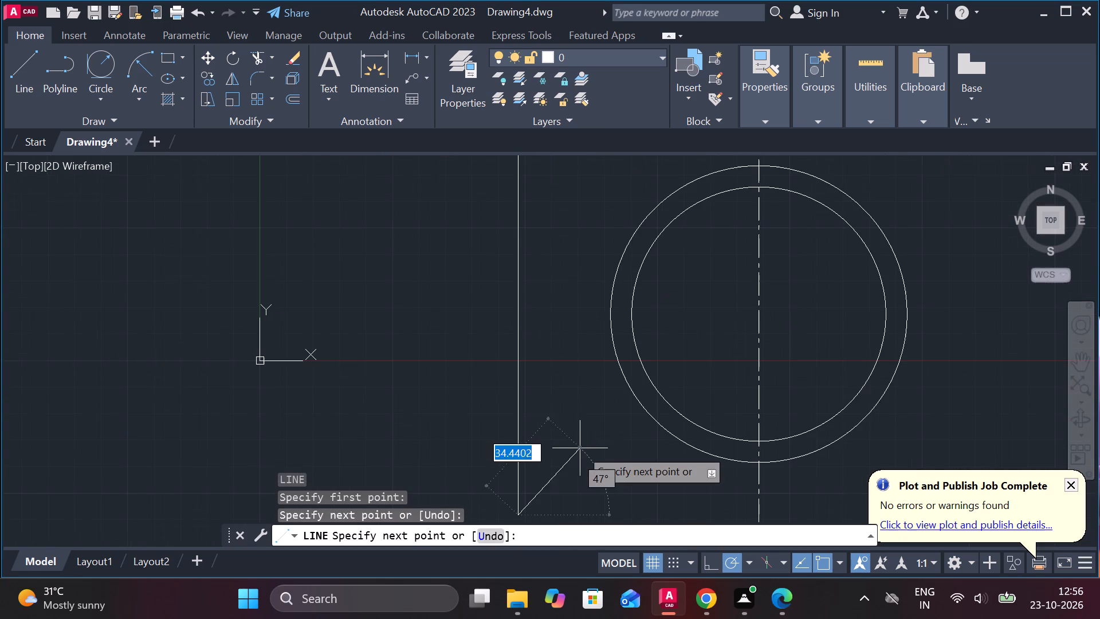
middle_drag(577, 446, 544, 201)
key(Escape)
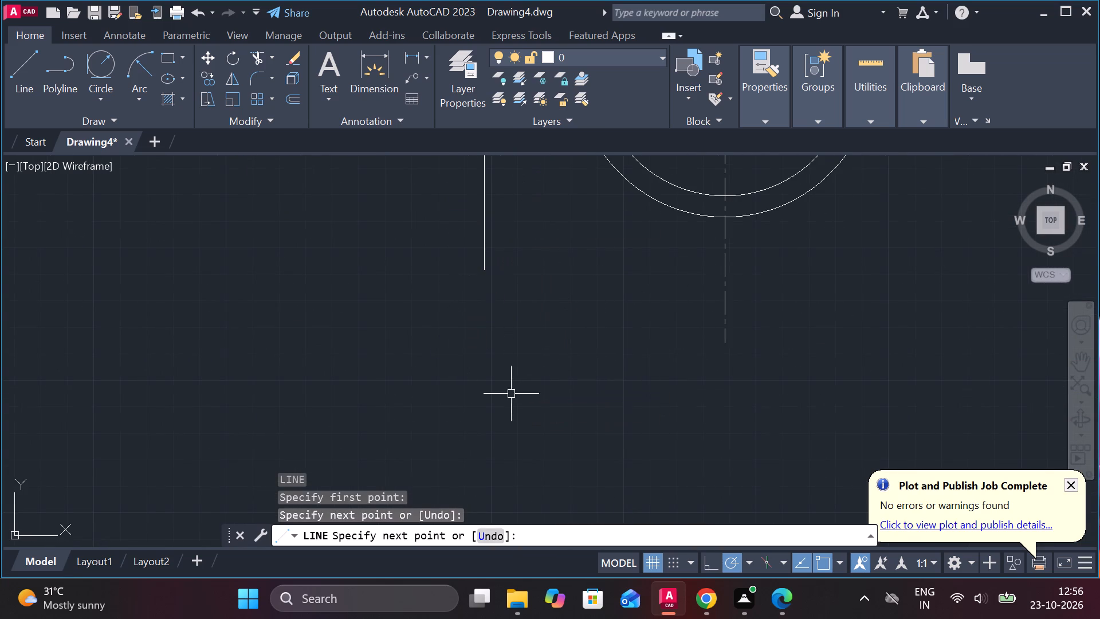
Stretch the lower end of the base corner's projection line farther down, past the plan-view circles.
click(488, 231)
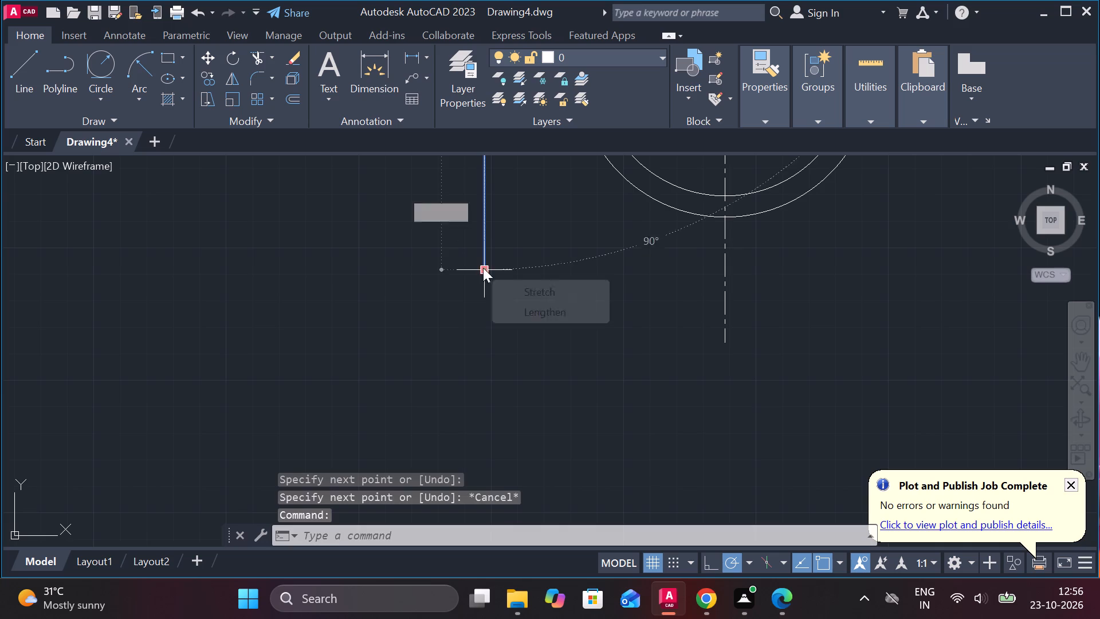
click(483, 268)
click(488, 382)
key(Escape)
Draw a horizontal line from the vertical projection line through the circles' centre, ending well beyond their far side.
scroll(555, 355, down, 2)
middle_drag(561, 340, 530, 424)
scroll(527, 412, up, 1)
key(l)
key(Return)
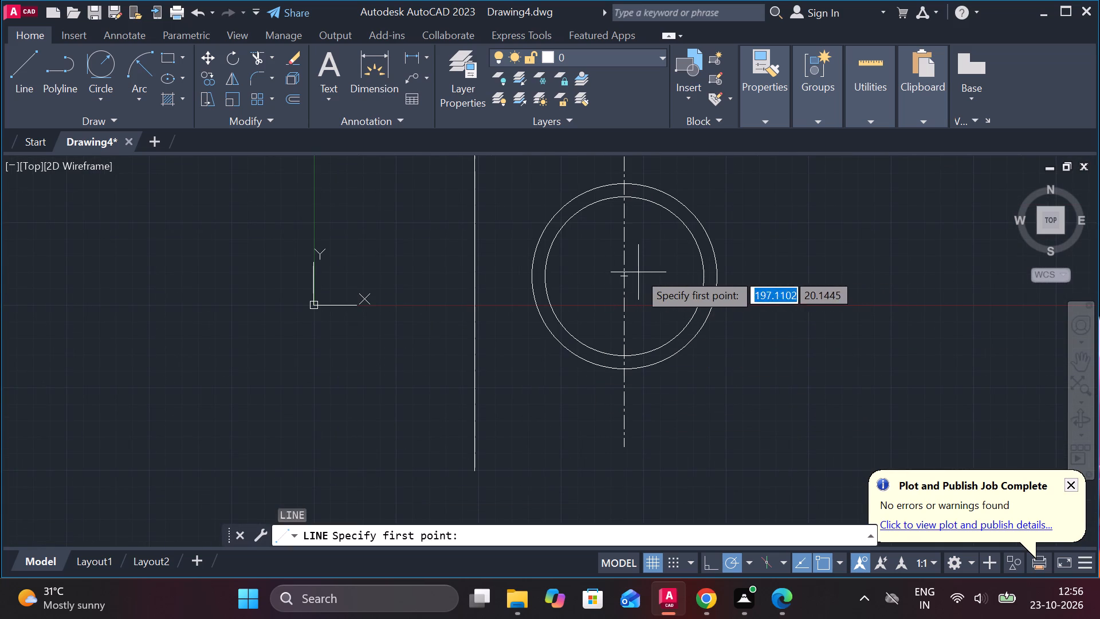
click(480, 275)
middle_drag(873, 277, 659, 307)
click(708, 304)
key(Escape)
Draw a short horizontal segment from the vertical projection line toward the circles, along the plan view's horizontal axis.
scroll(568, 346, down, 1)
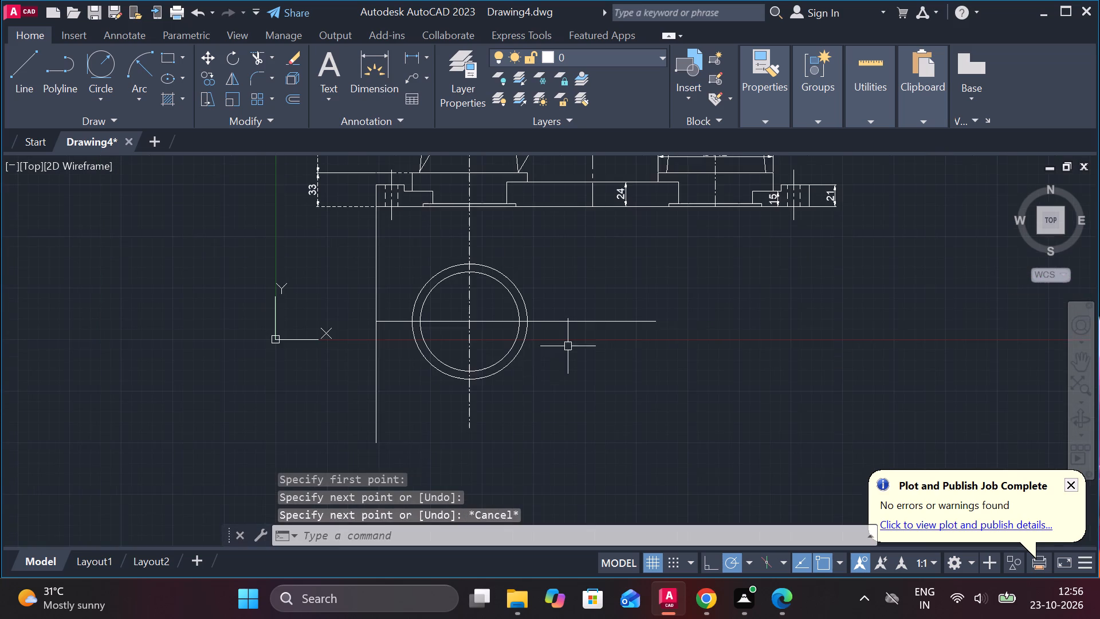
middle_drag(541, 366, 631, 382)
scroll(612, 375, up, 1)
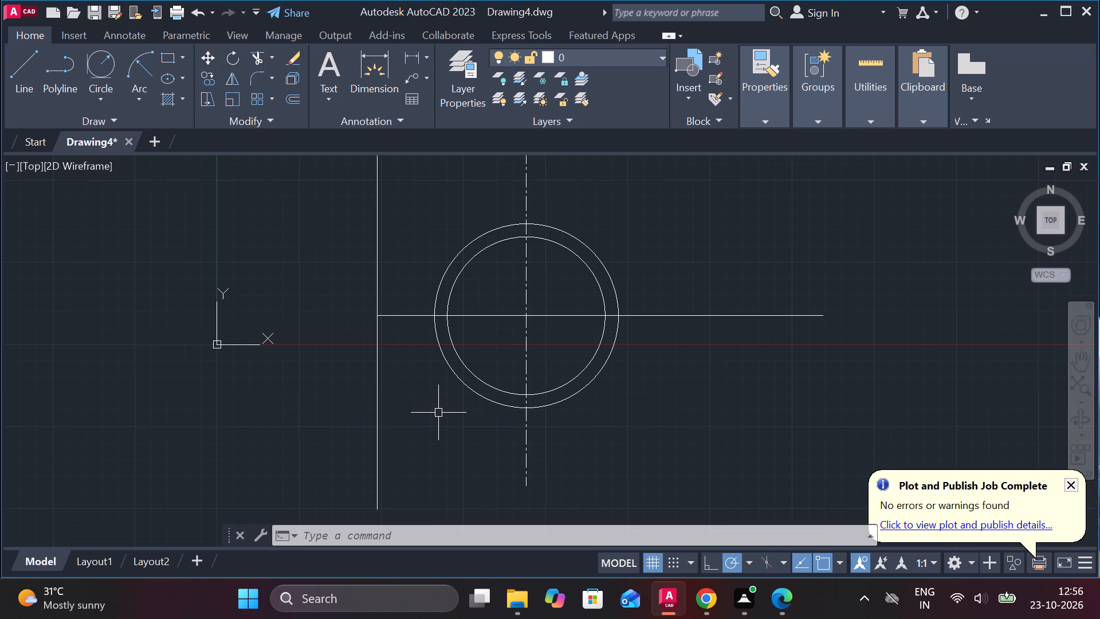
key(l)
key(Return)
click(378, 315)
click(401, 318)
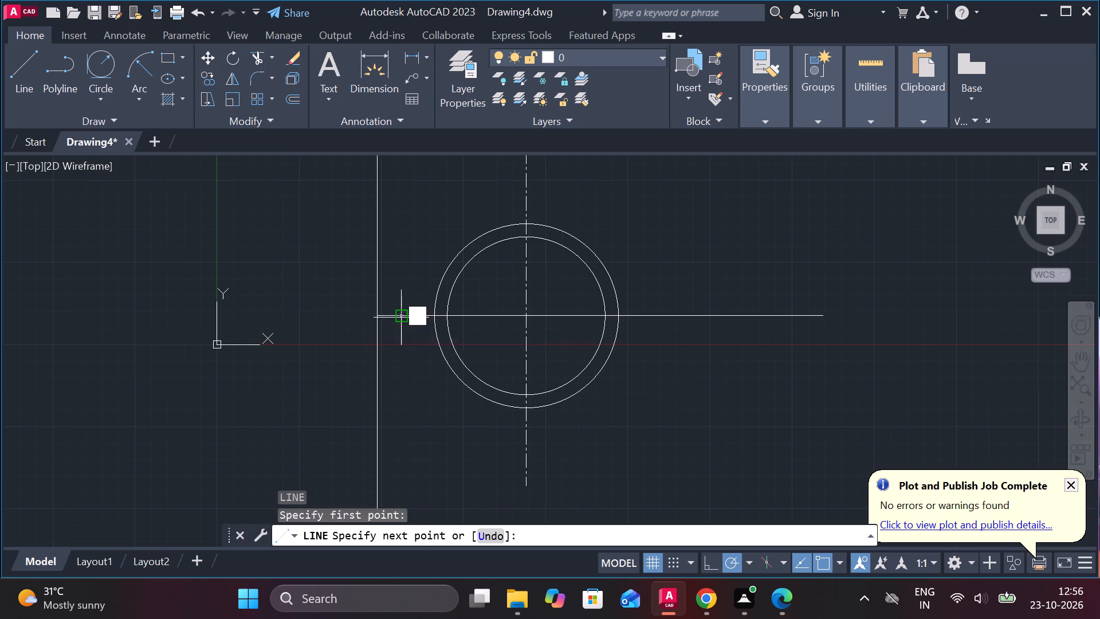
key(Escape)
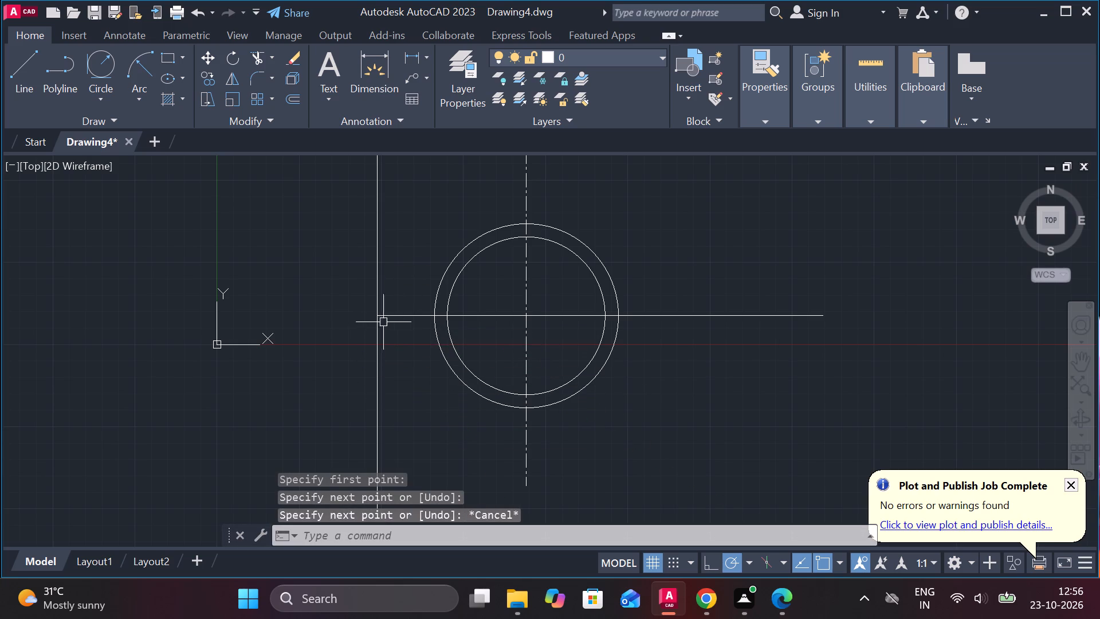
Offset the short horizontal segment 27 mm to each side, above and below the plan view's horizontal axis.
click(387, 312)
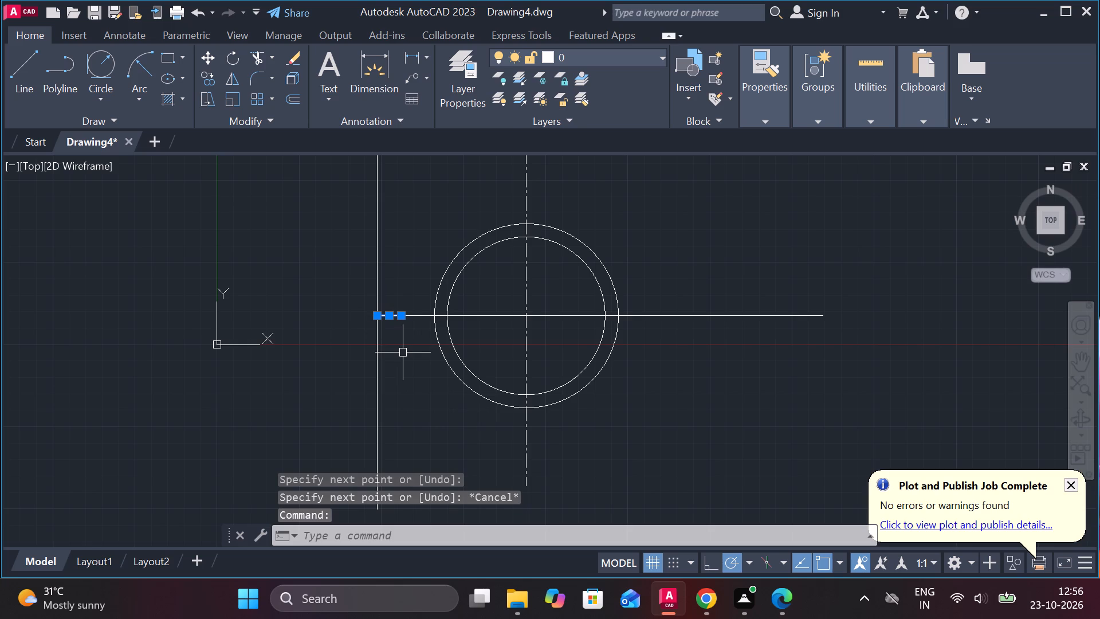
key(o)
key(Return)
key(Return)
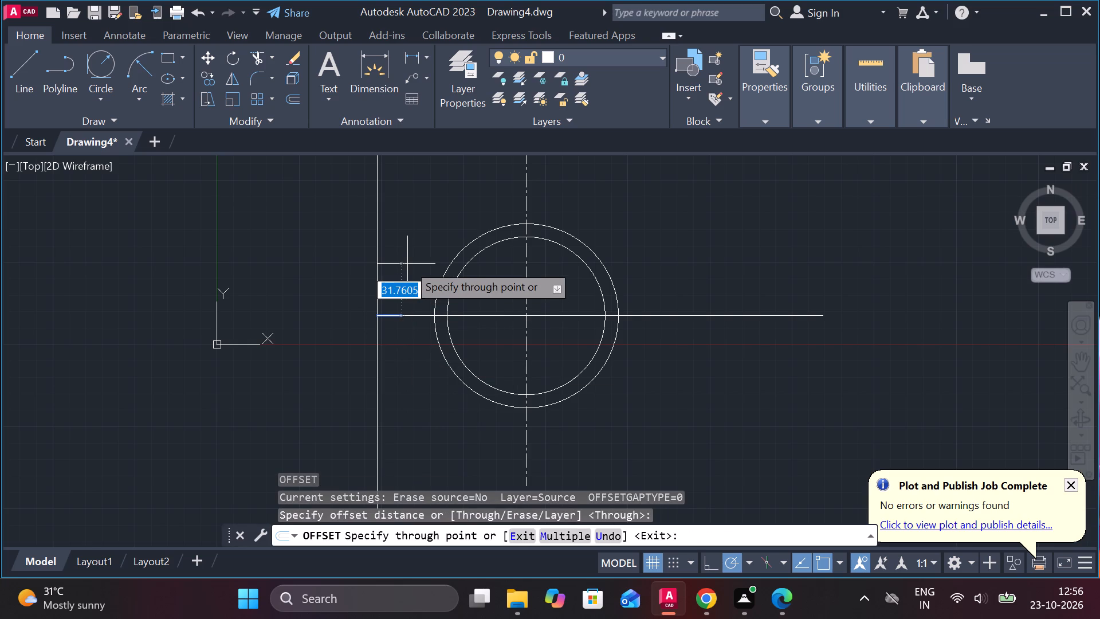
text(27)
key(Return)
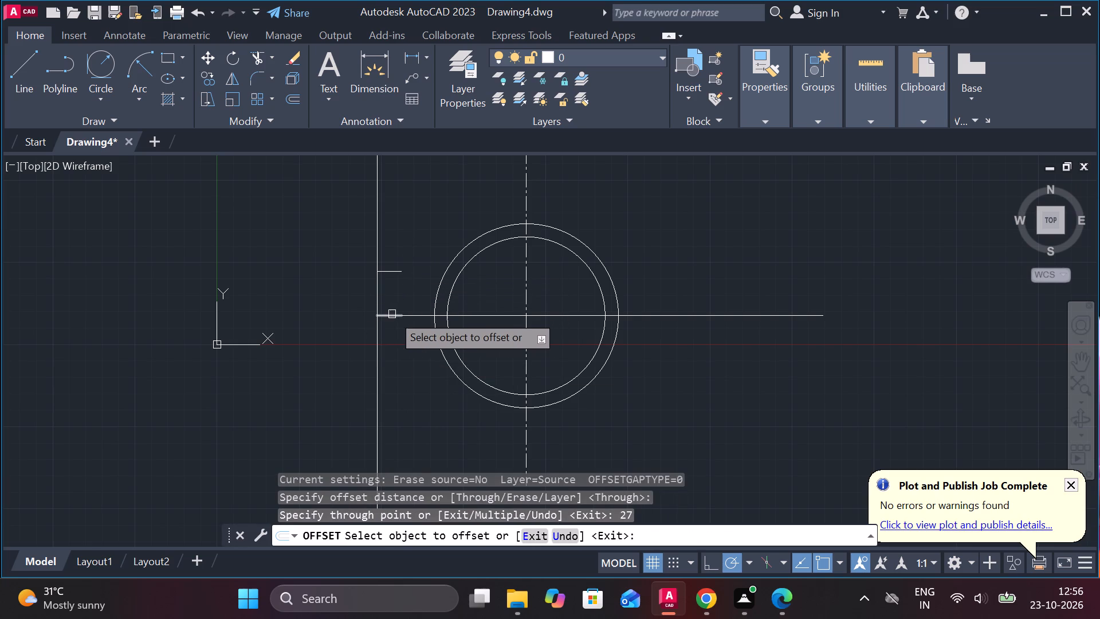
click(392, 314)
text(27)
key(Return)
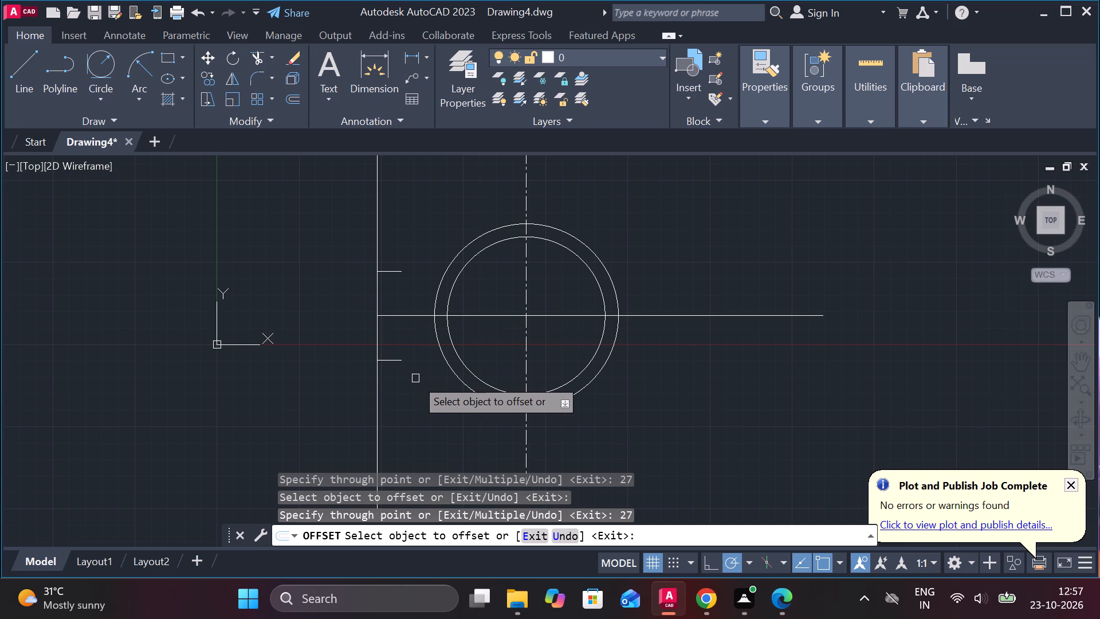
scroll(496, 370, down, 2)
scroll(457, 323, up, 2)
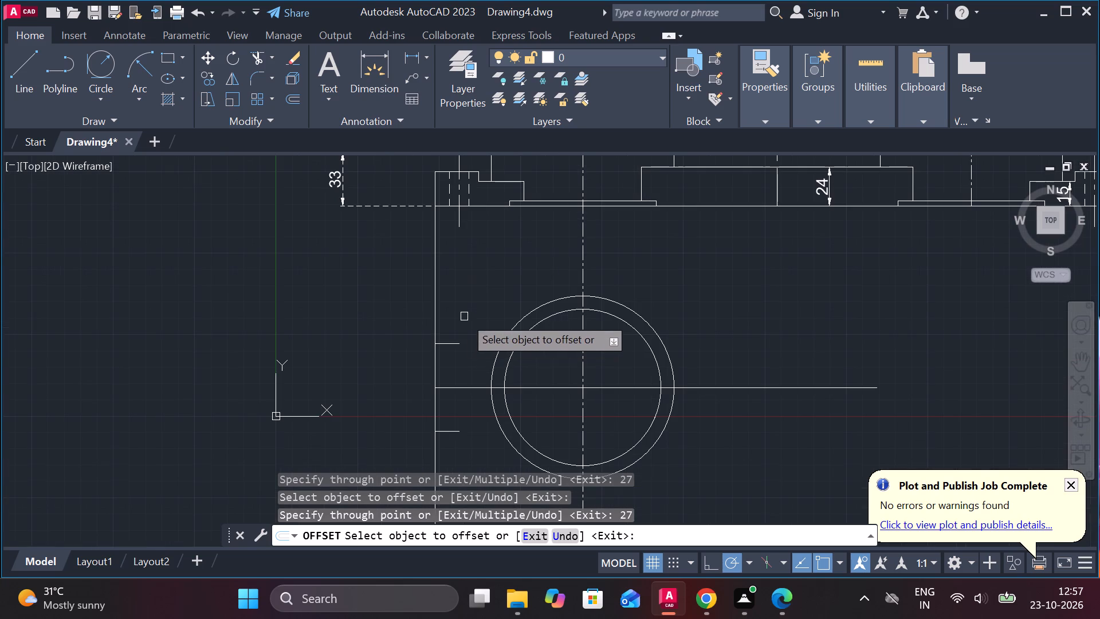
key(Escape)
Draw a short vertical line on the centre line, joining the tops of the inner and outer circles.
click(462, 220)
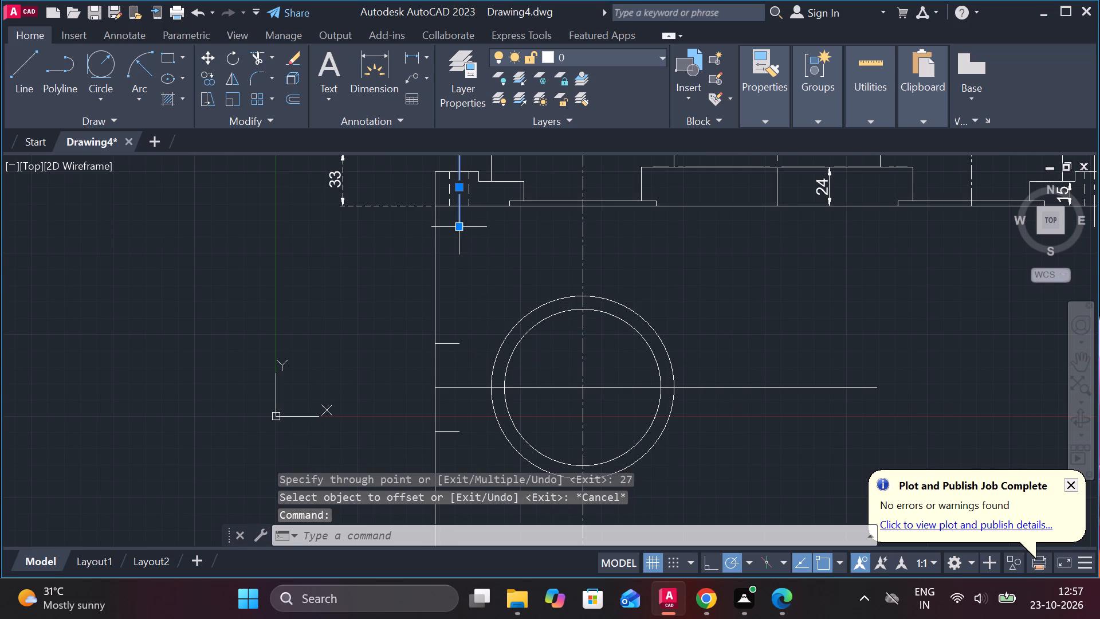
key(Escape)
key(l)
key(Return)
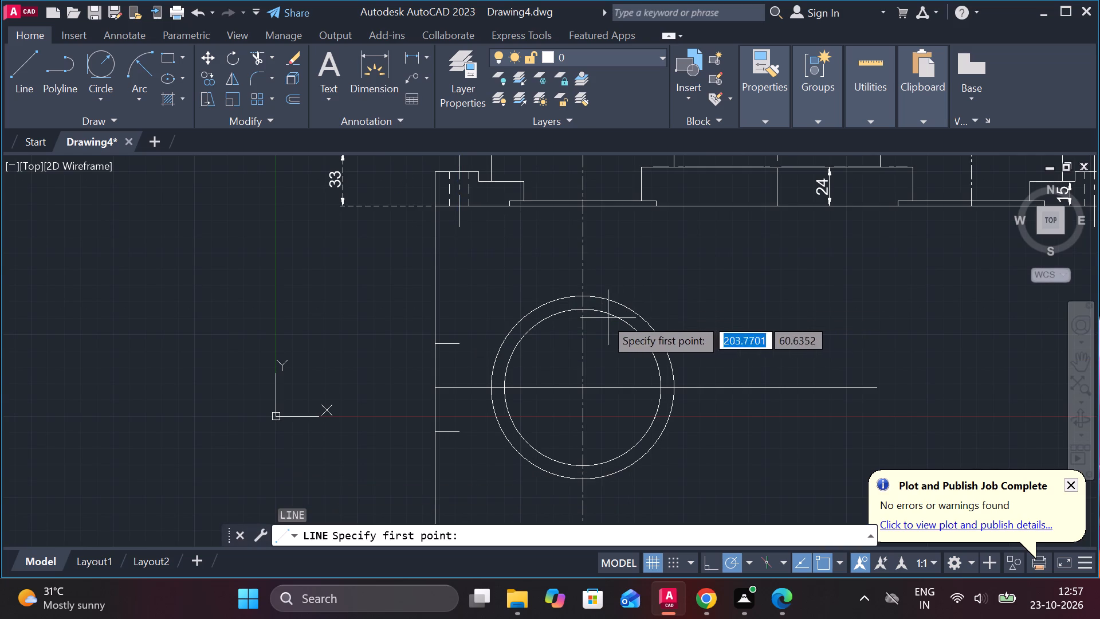
click(582, 312)
click(582, 285)
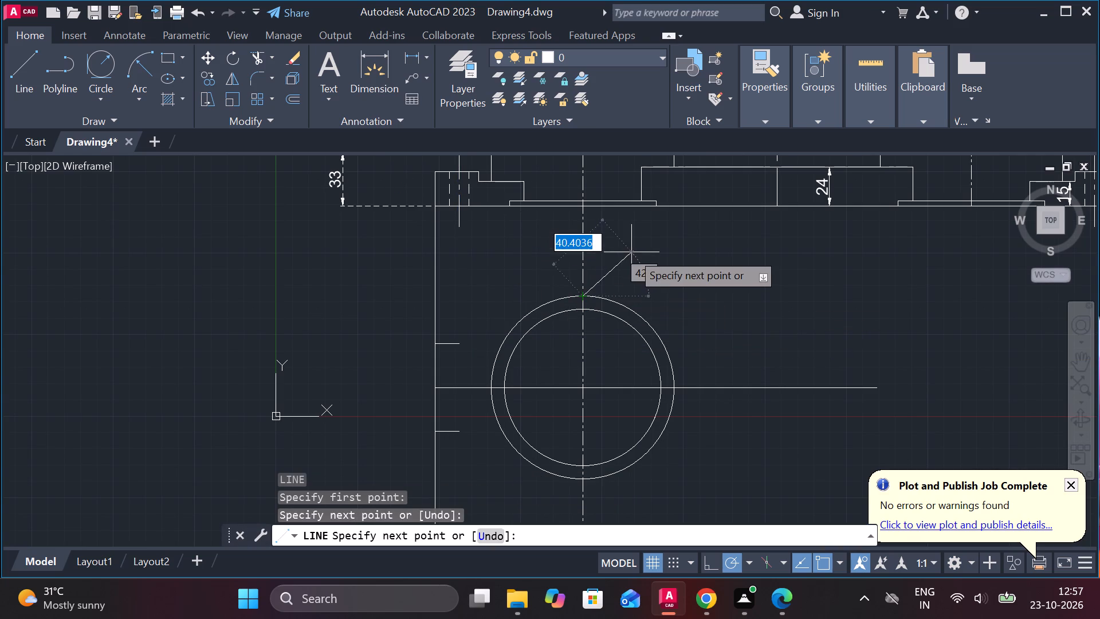
key(Escape)
click(584, 296)
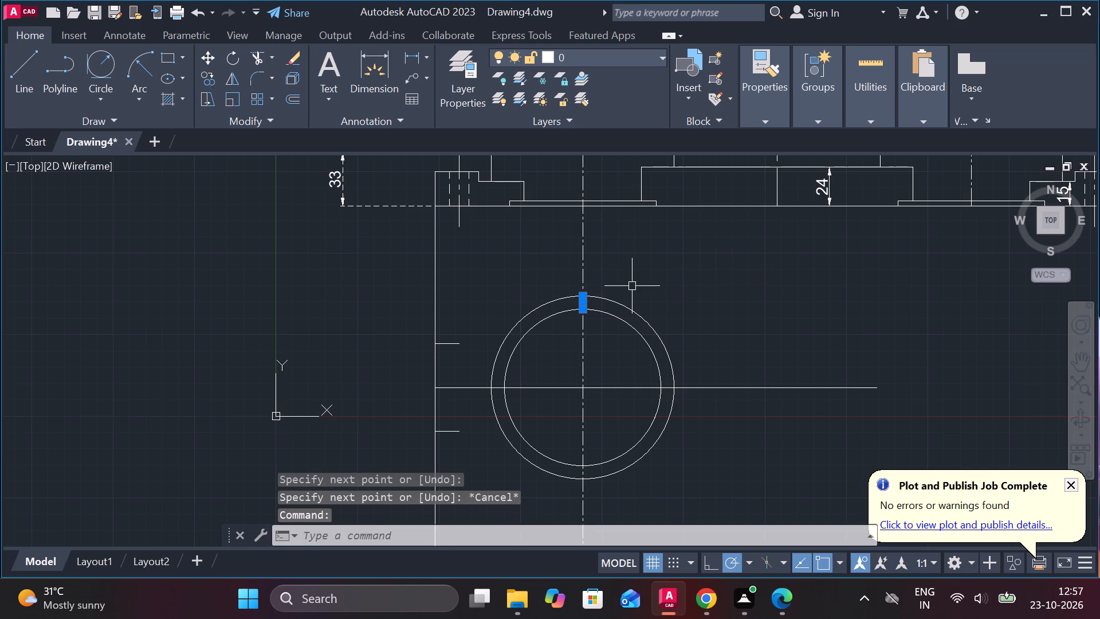
key(Escape)
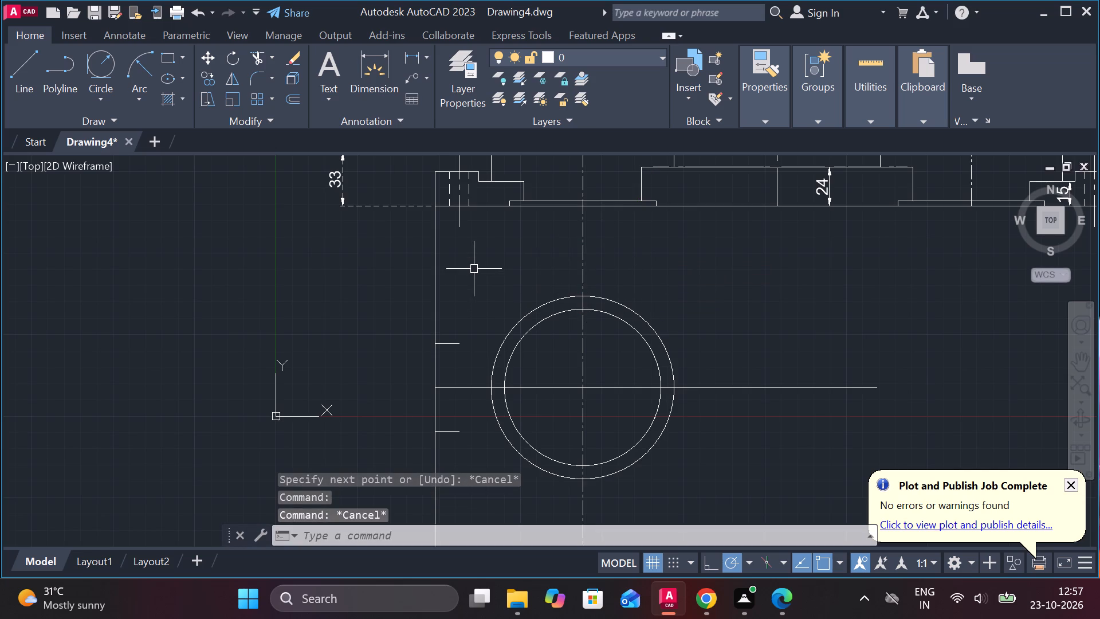
Draw a vertical projection line from the lower end of the bolt hole's centre line down past the offset segments.
key(l)
key(Return)
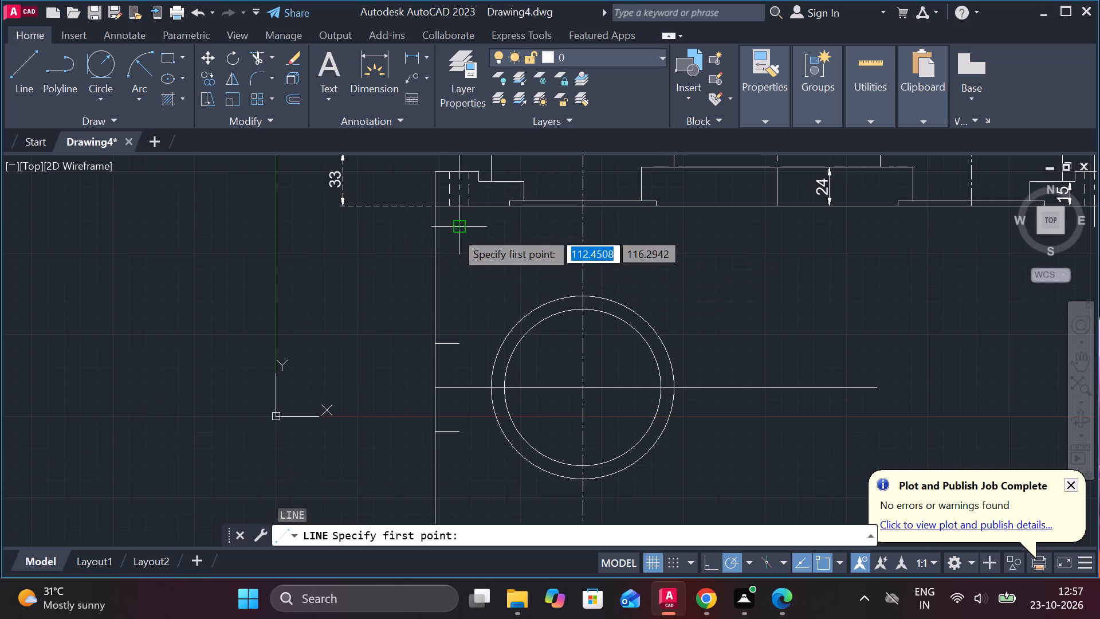
click(456, 234)
middle_drag(458, 490, 447, 455)
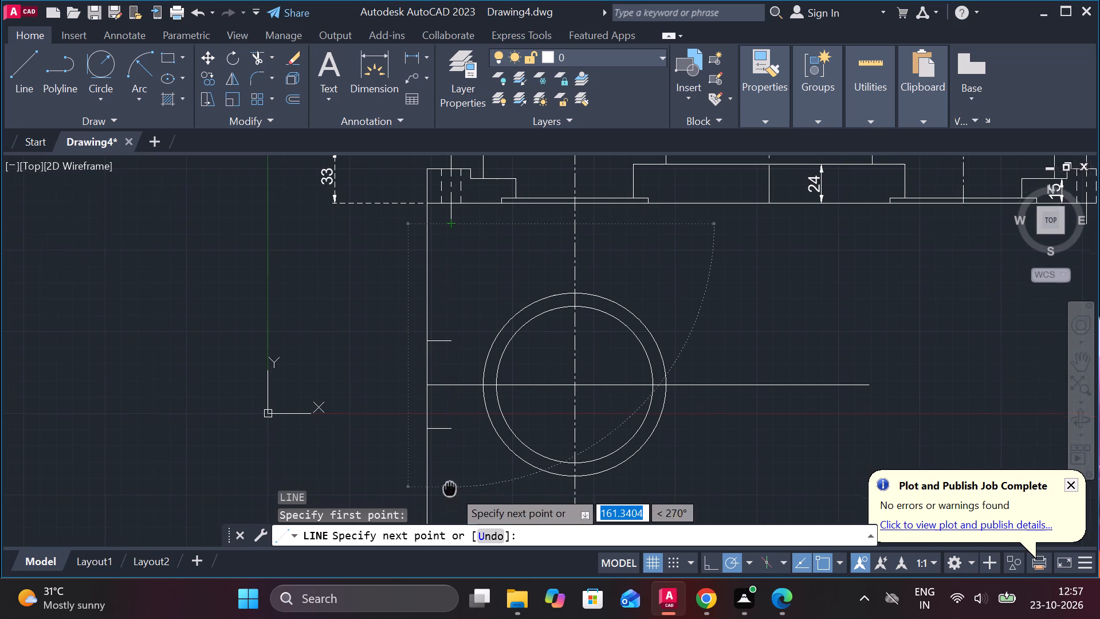
middle_drag(447, 455, 447, 434)
click(451, 478)
key(Escape)
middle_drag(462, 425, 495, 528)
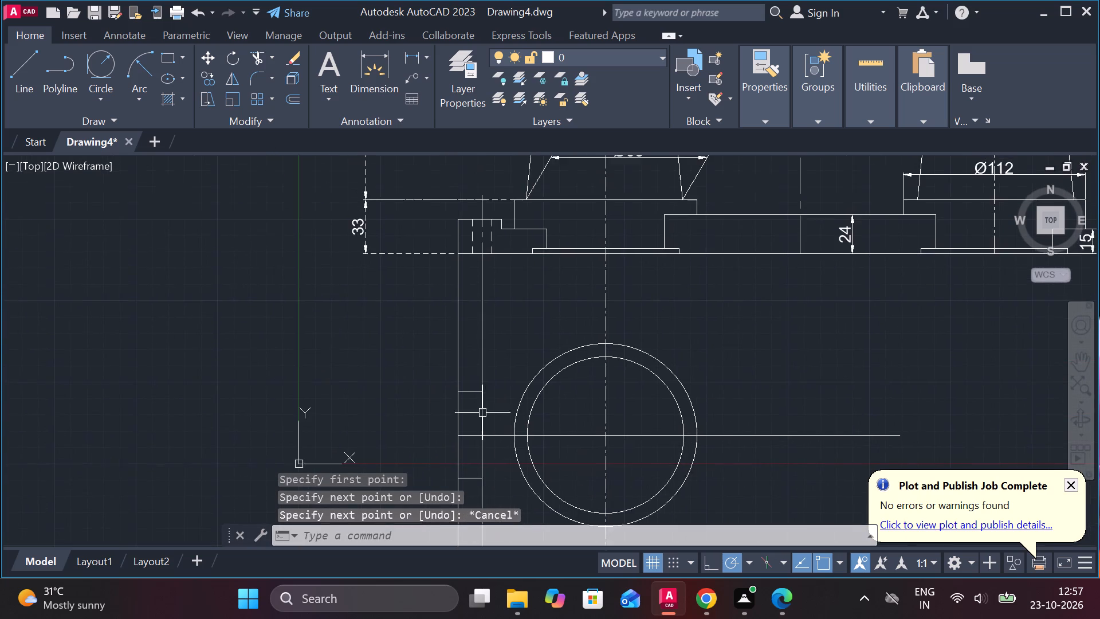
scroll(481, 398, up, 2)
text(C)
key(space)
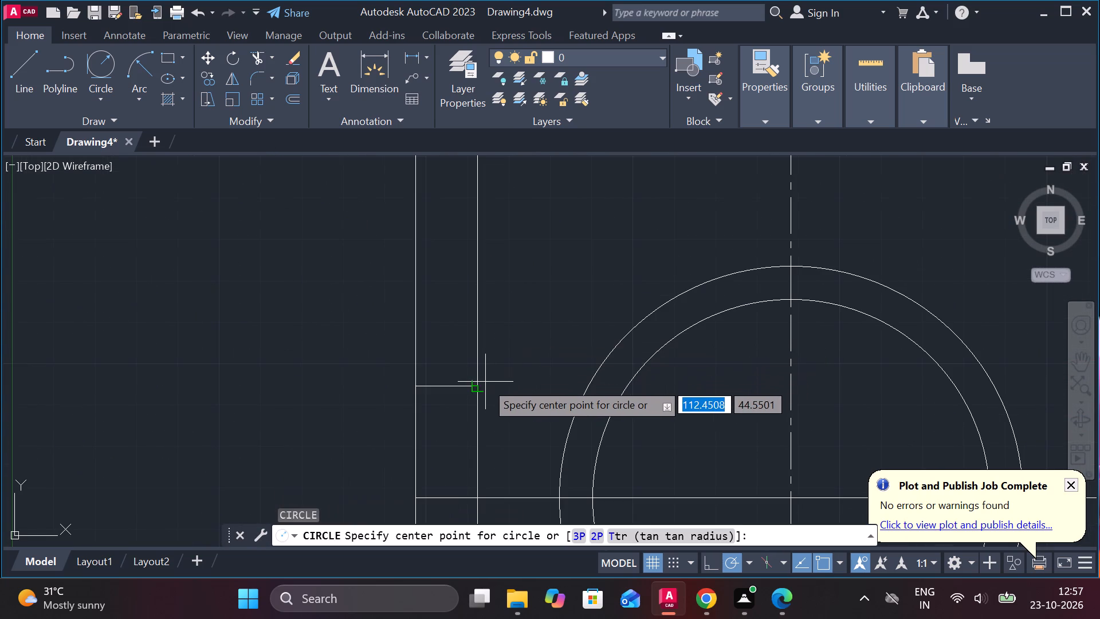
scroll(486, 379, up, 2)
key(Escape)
Extend the upper and lower short offset segments to the bolt hole's vertical projection line.
text(EX)
key(space)
click(437, 401)
scroll(462, 410, down, 4)
middle_drag(466, 415, 472, 378)
middle_drag(458, 445, 470, 383)
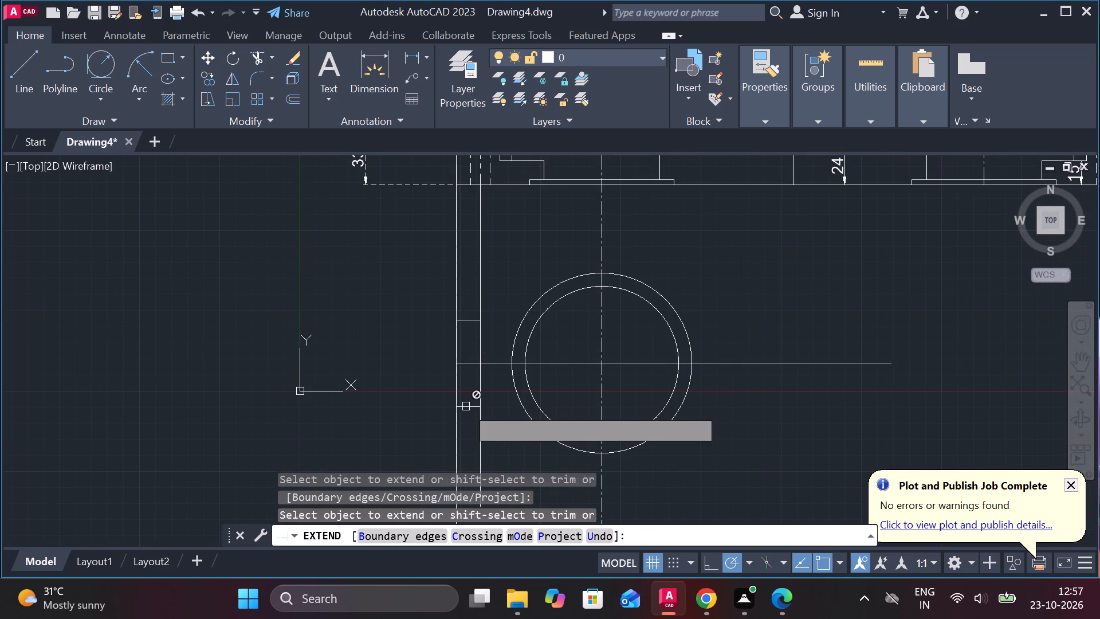
click(466, 406)
scroll(497, 409, up, 2)
key(Escape)
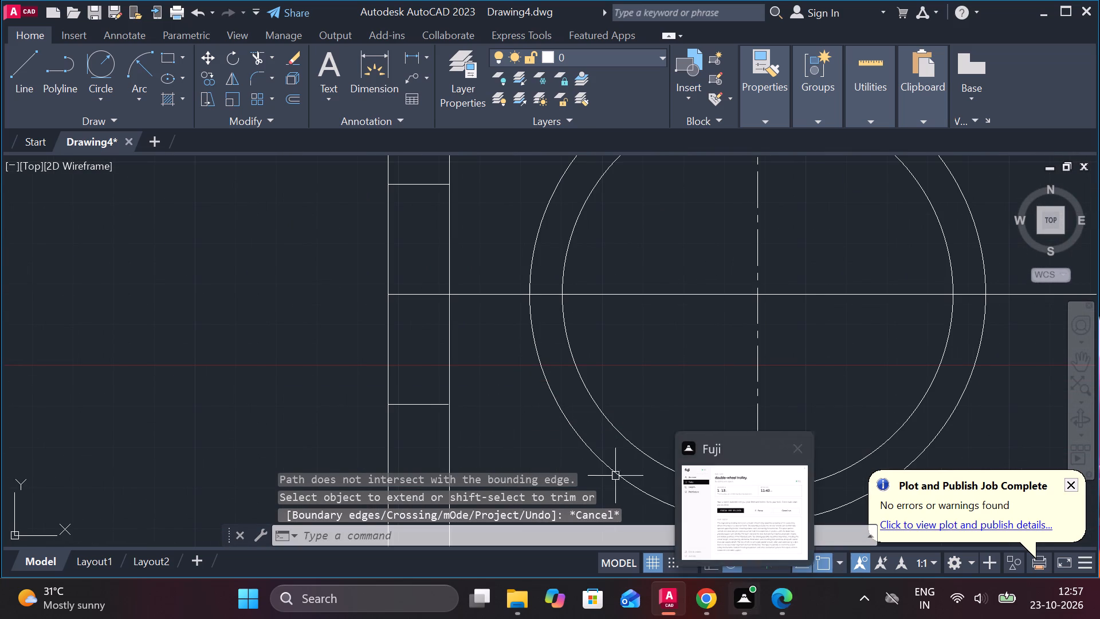
Draw a 12 mm diameter circle where the upper offset segment meets the bolt hole's projection line.
scroll(422, 230, up, 1)
middle_drag(416, 263, 399, 304)
text(C)
key(space)
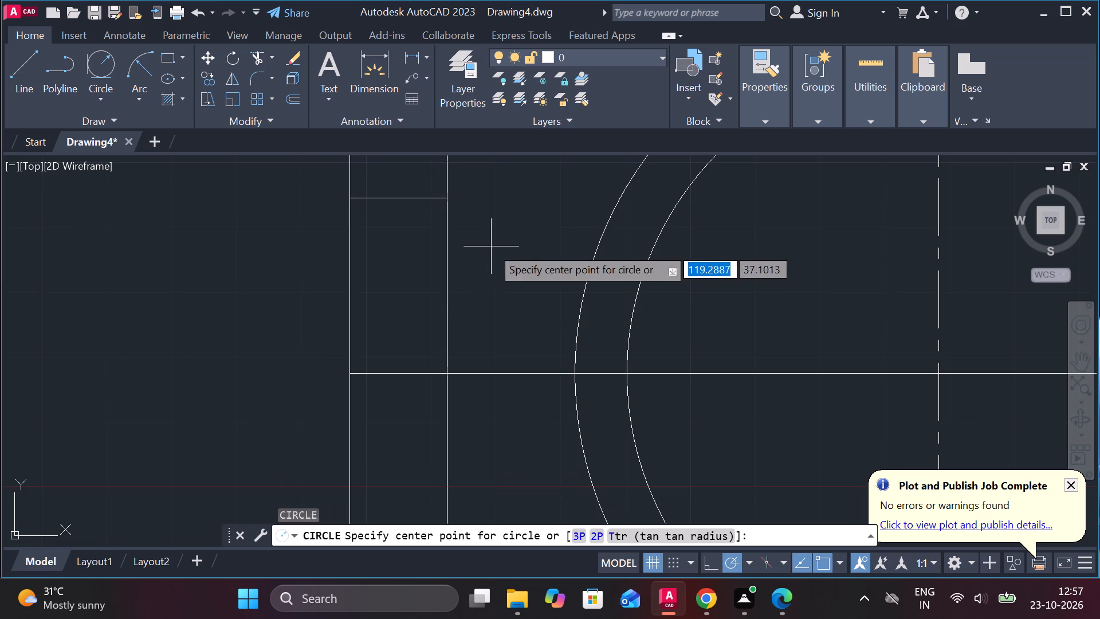
middle_drag(493, 291, 498, 422)
click(458, 327)
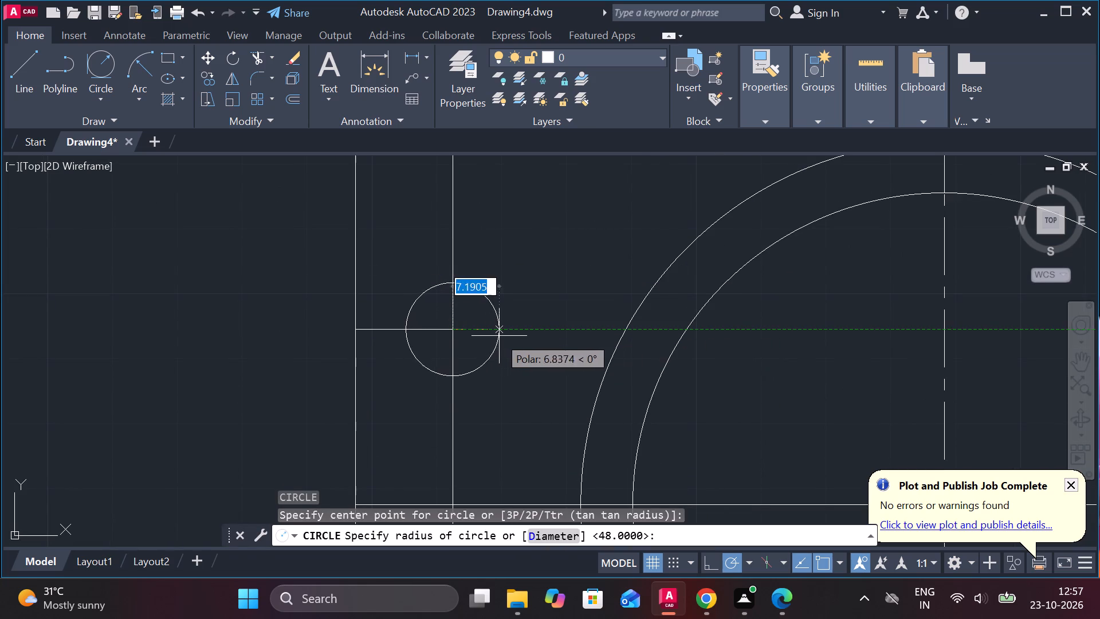
text(D)
key(space)
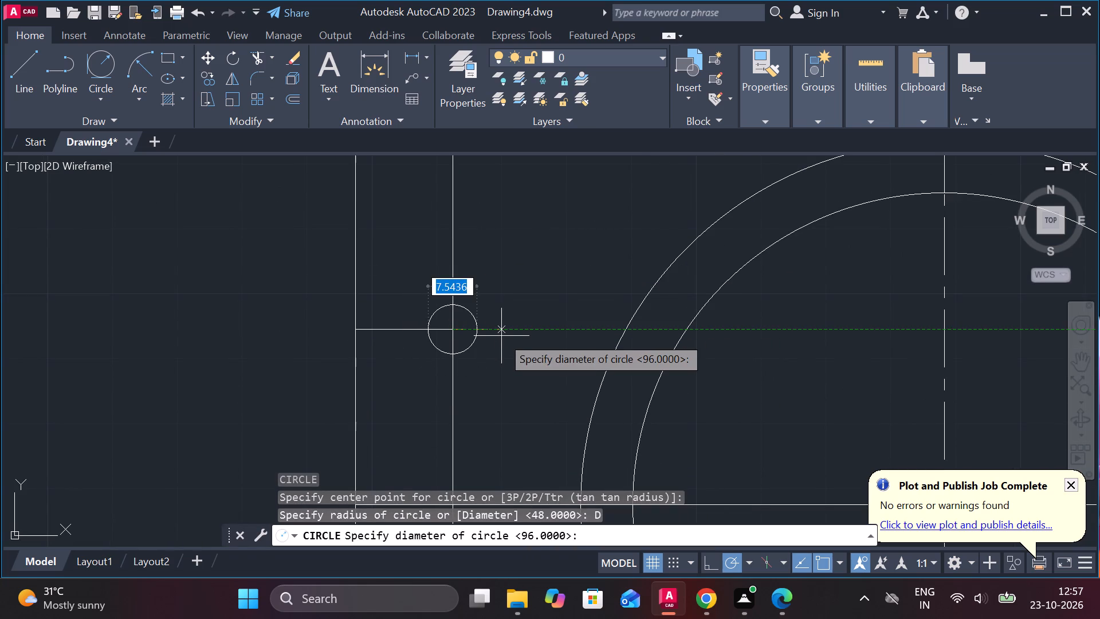
text(12)
key(space)
Draw a 12 mm diameter circle where the lower offset segment meets the bolt hole's projection line.
scroll(501, 337, down, 4)
scroll(518, 377, up, 2)
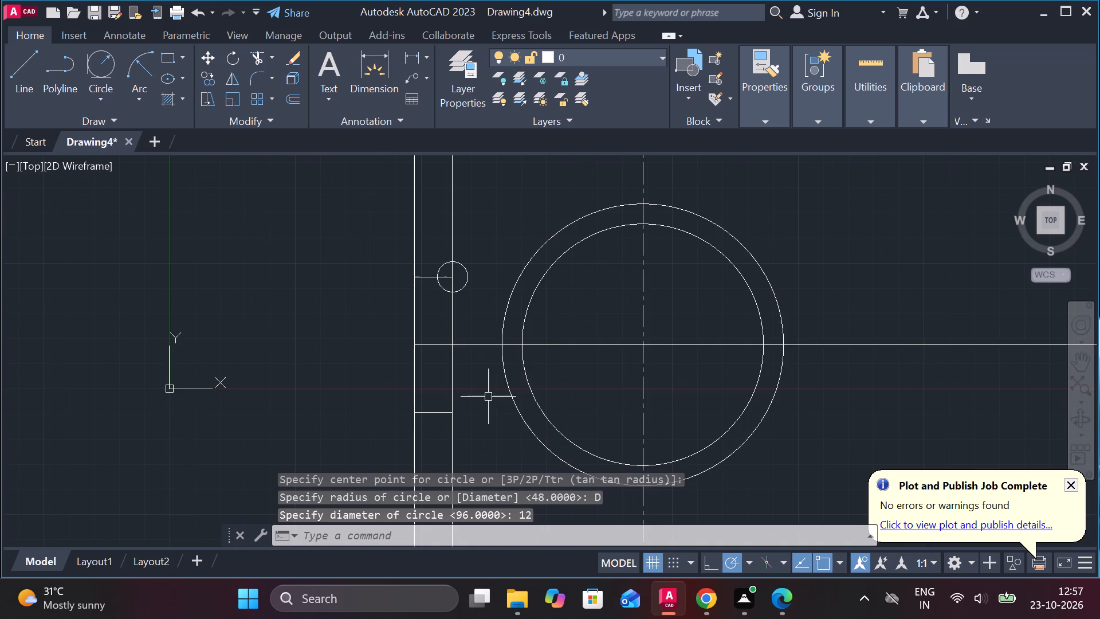
key(c)
key(space)
click(447, 414)
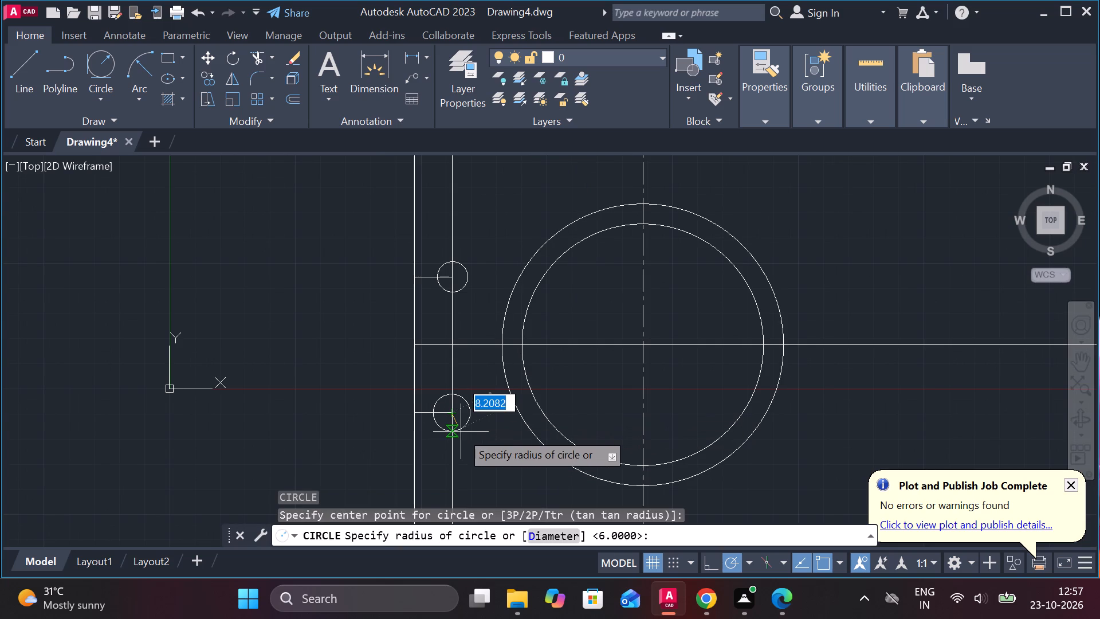
text(D 12)
key(space)
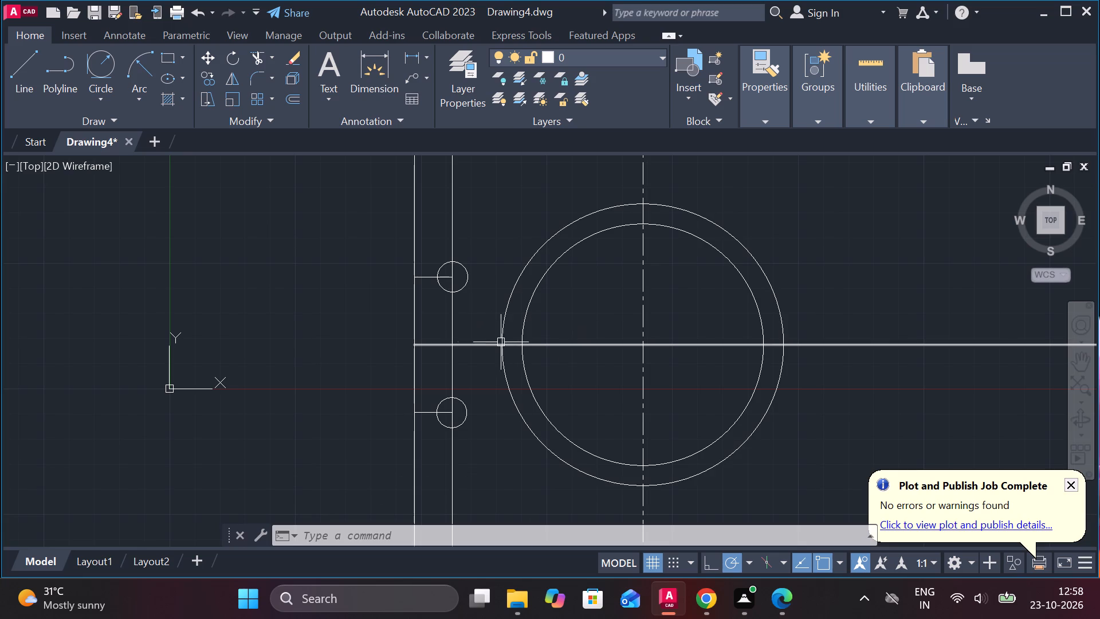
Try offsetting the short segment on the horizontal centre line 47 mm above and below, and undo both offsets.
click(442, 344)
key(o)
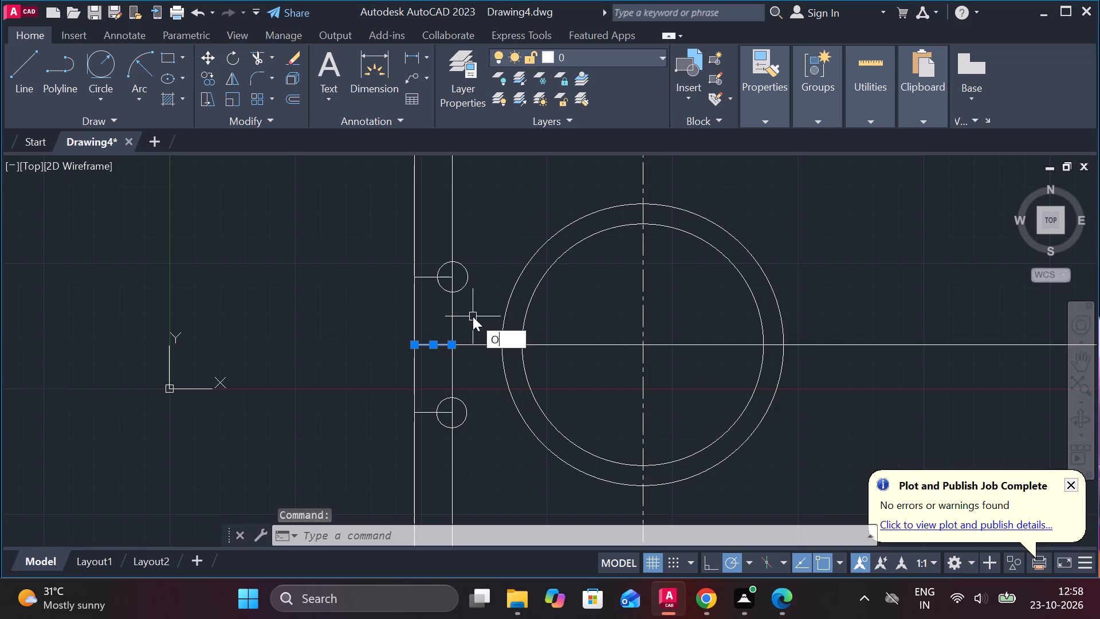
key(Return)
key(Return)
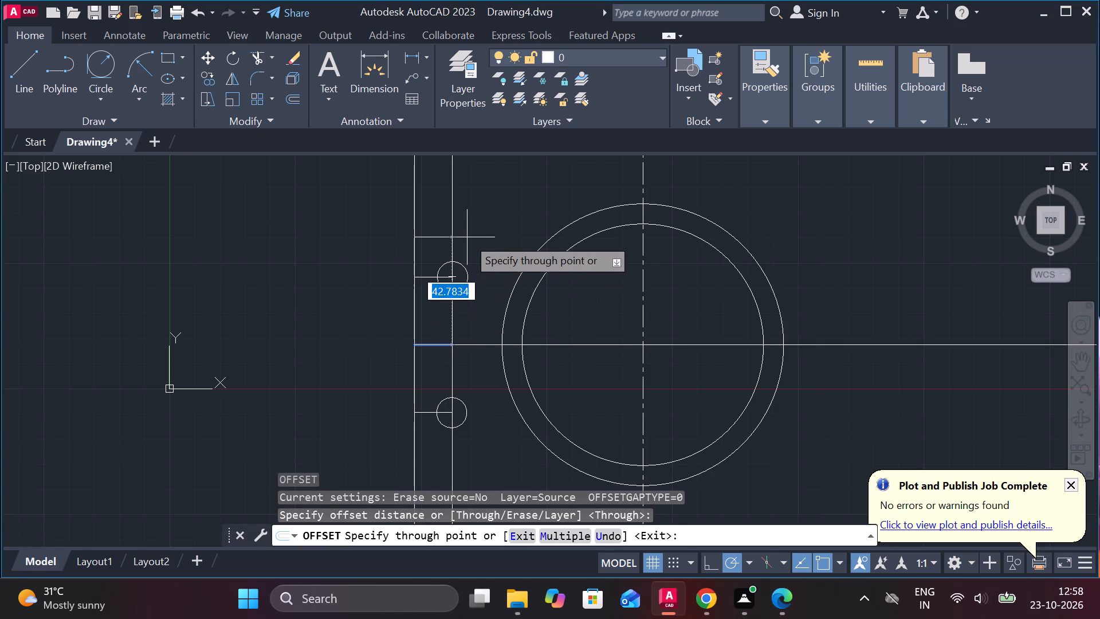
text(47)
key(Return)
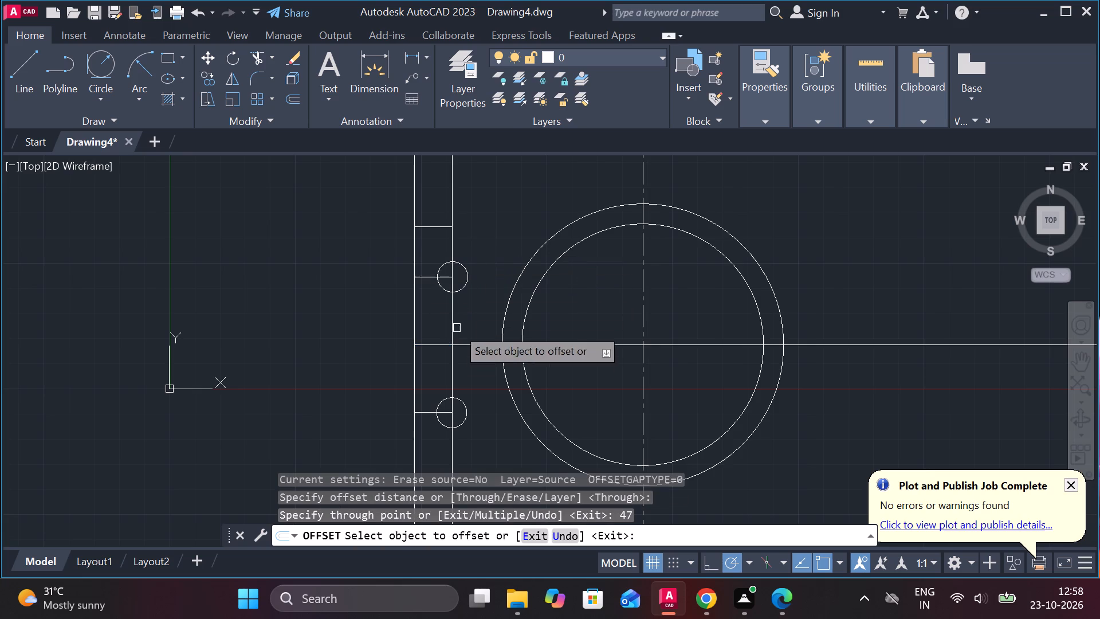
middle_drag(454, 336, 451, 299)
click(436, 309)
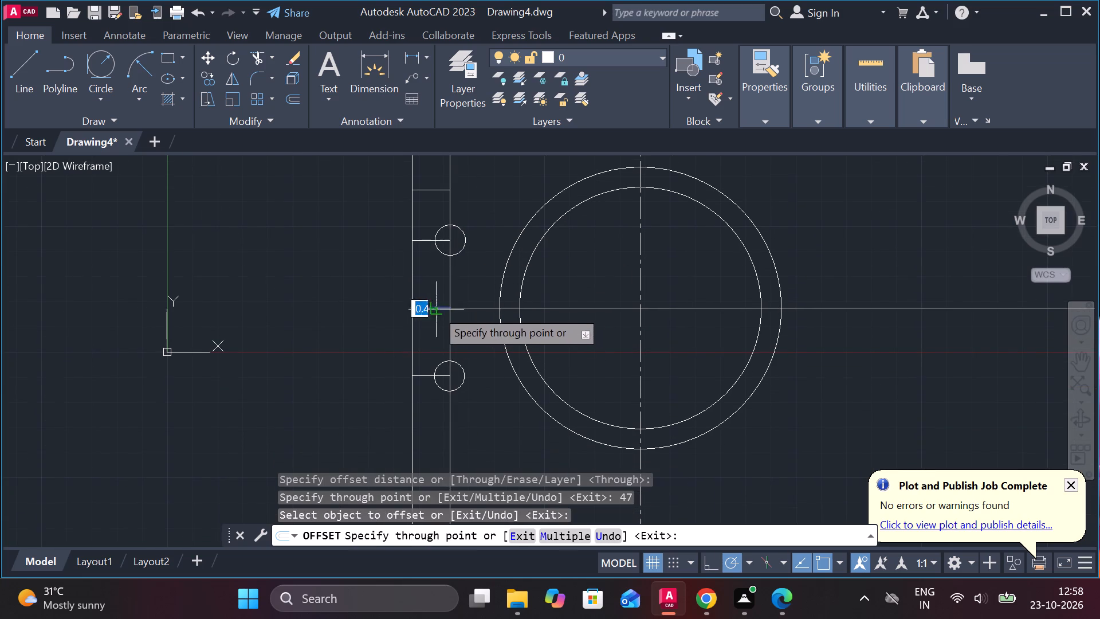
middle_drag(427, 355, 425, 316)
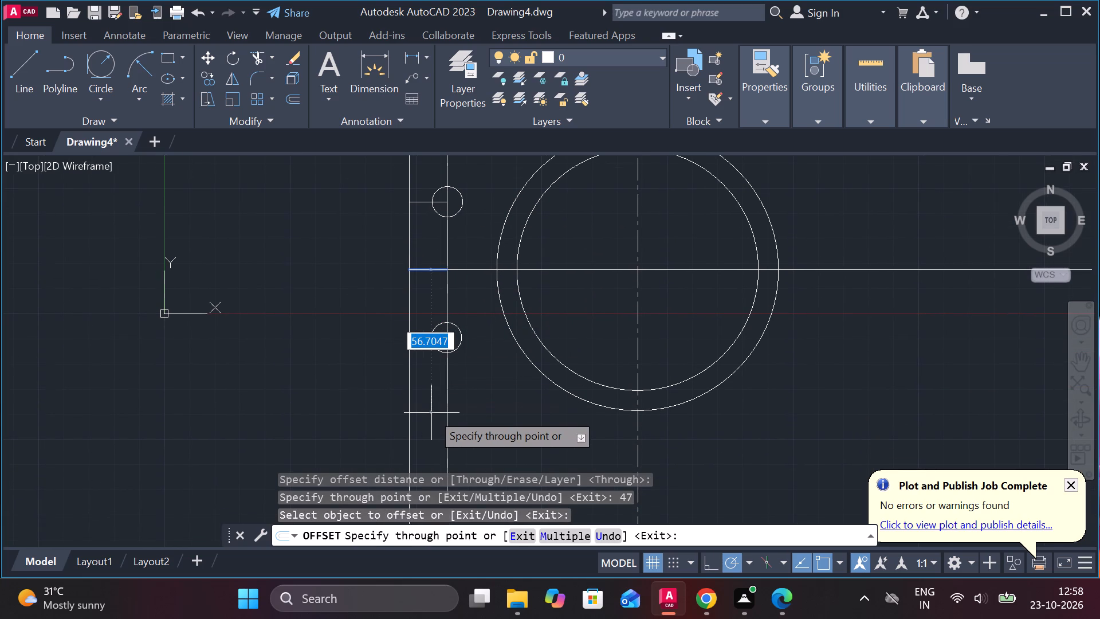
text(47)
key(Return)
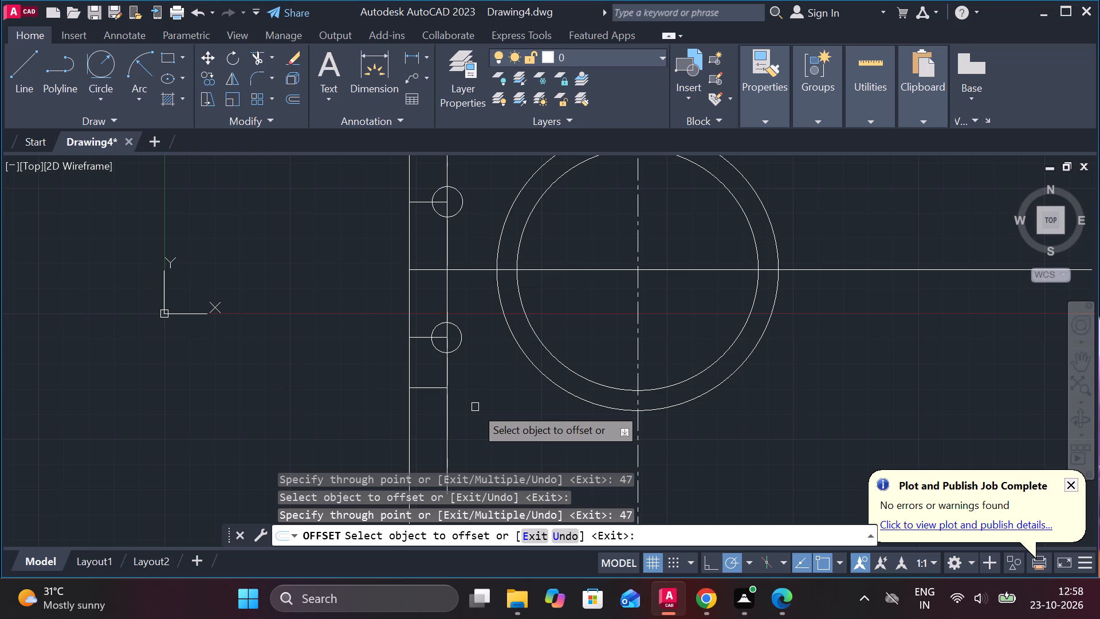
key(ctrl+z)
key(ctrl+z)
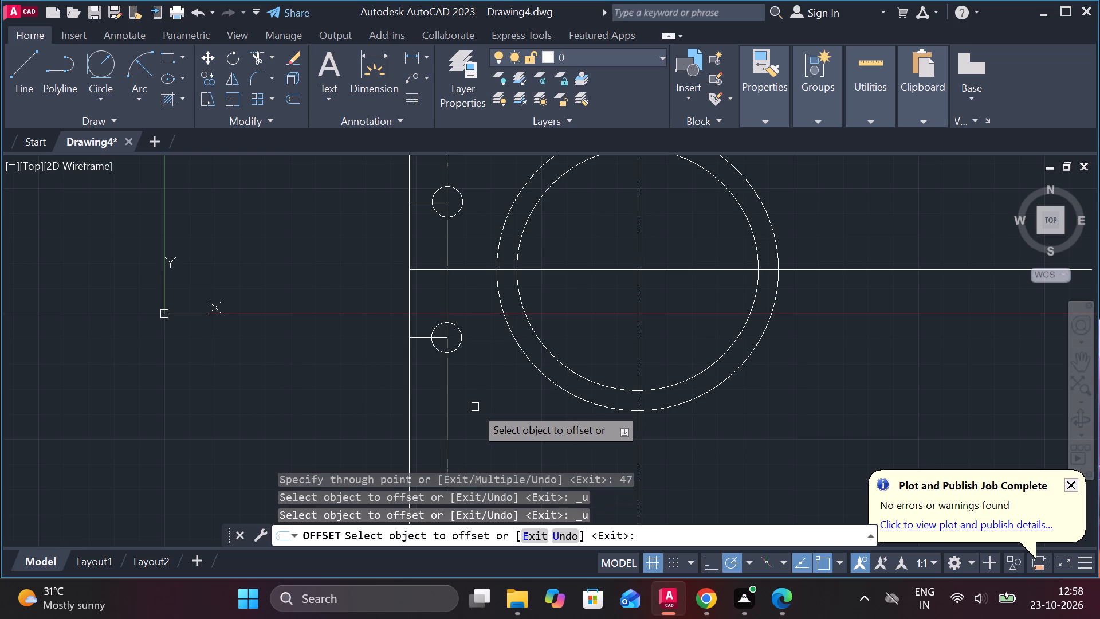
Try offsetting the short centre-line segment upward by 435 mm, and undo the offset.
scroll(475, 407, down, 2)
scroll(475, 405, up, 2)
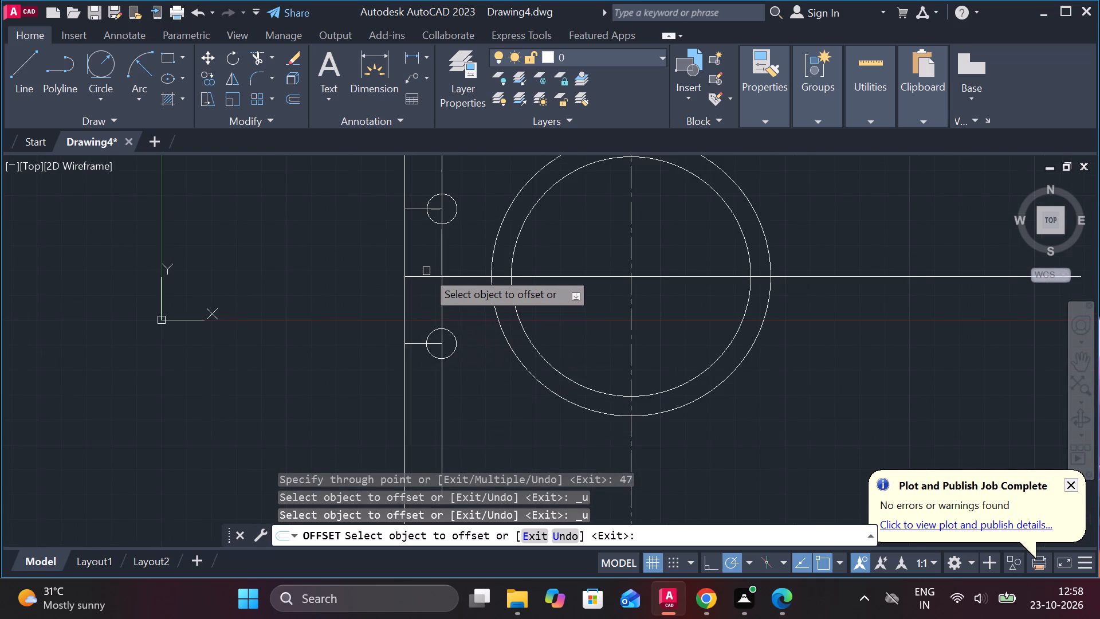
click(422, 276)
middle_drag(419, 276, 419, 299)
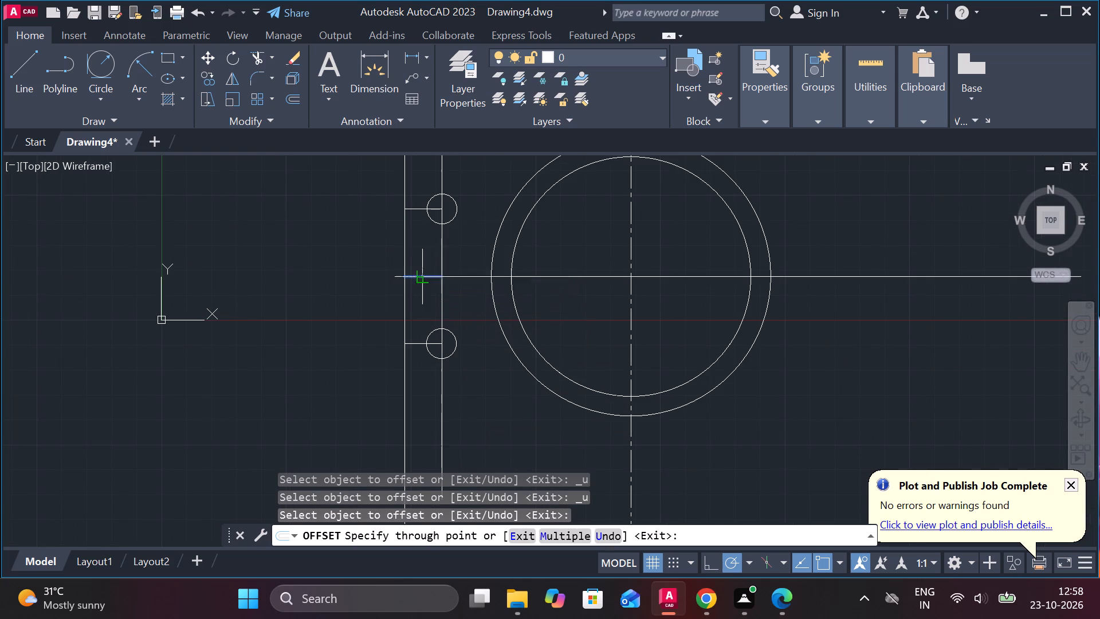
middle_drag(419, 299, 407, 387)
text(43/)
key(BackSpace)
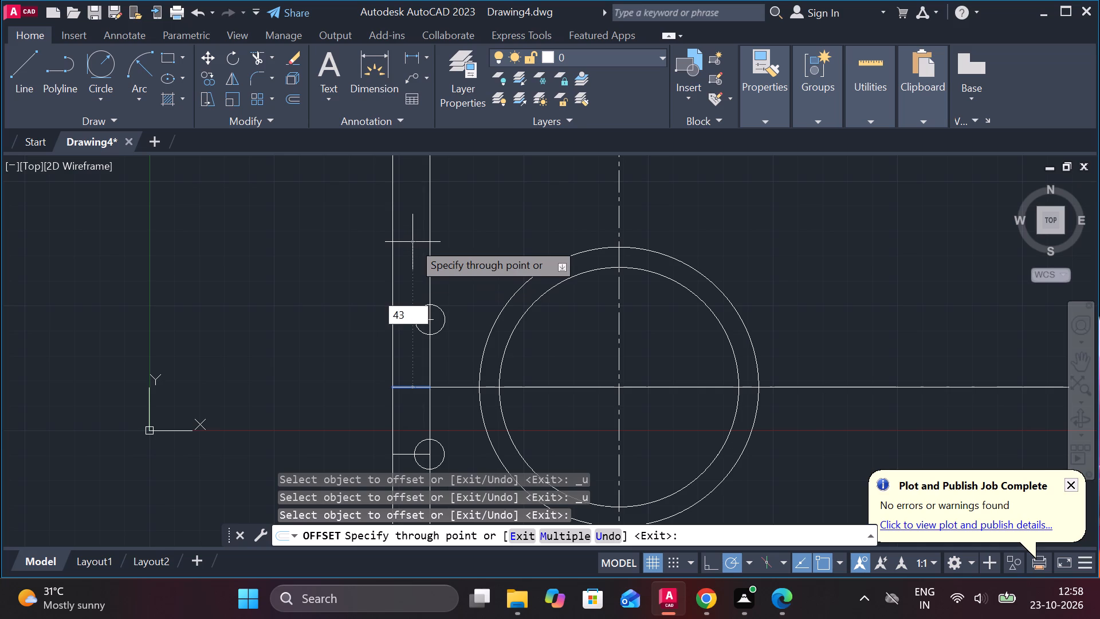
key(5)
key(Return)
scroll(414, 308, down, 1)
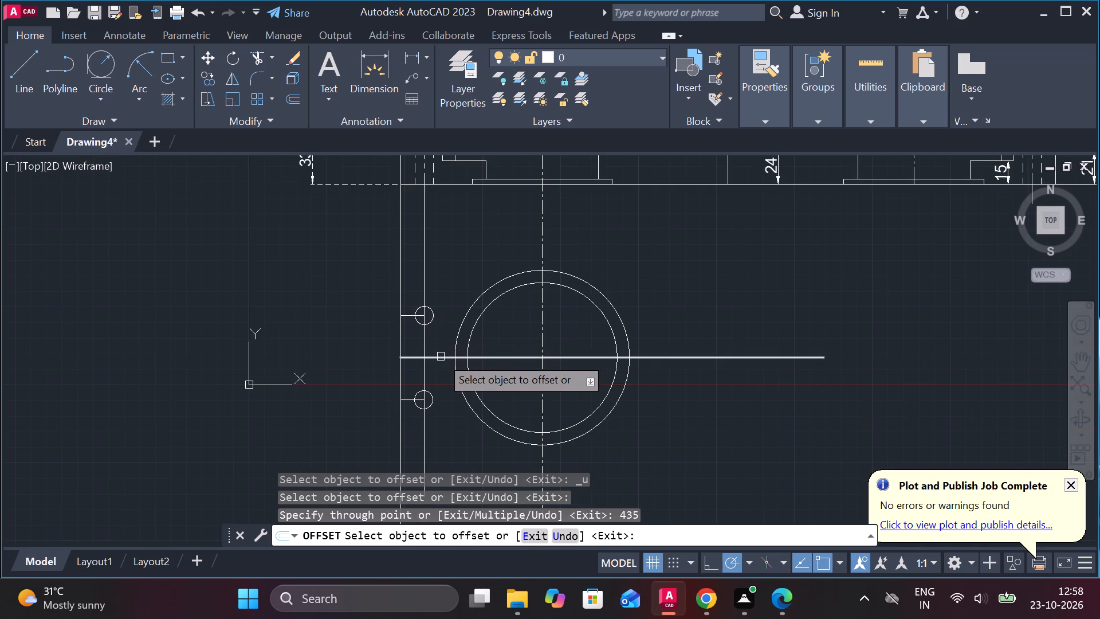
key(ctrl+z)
Offset the short centre-line segment 43.5 mm above and 43.5 mm below to form the base's edge lines.
click(414, 361)
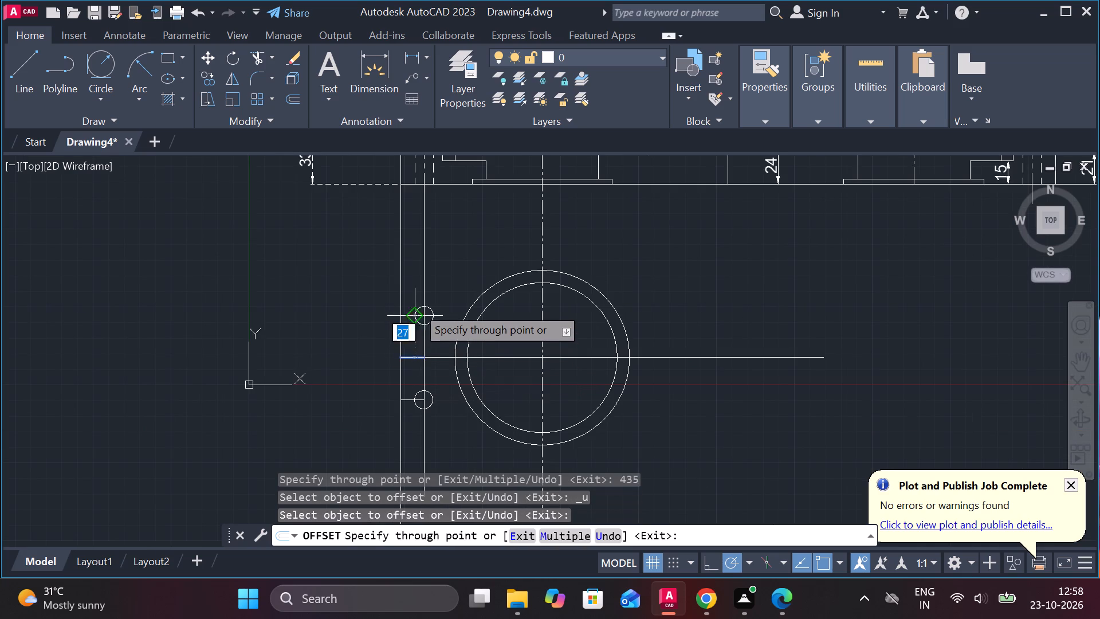
scroll(415, 284, up, 1)
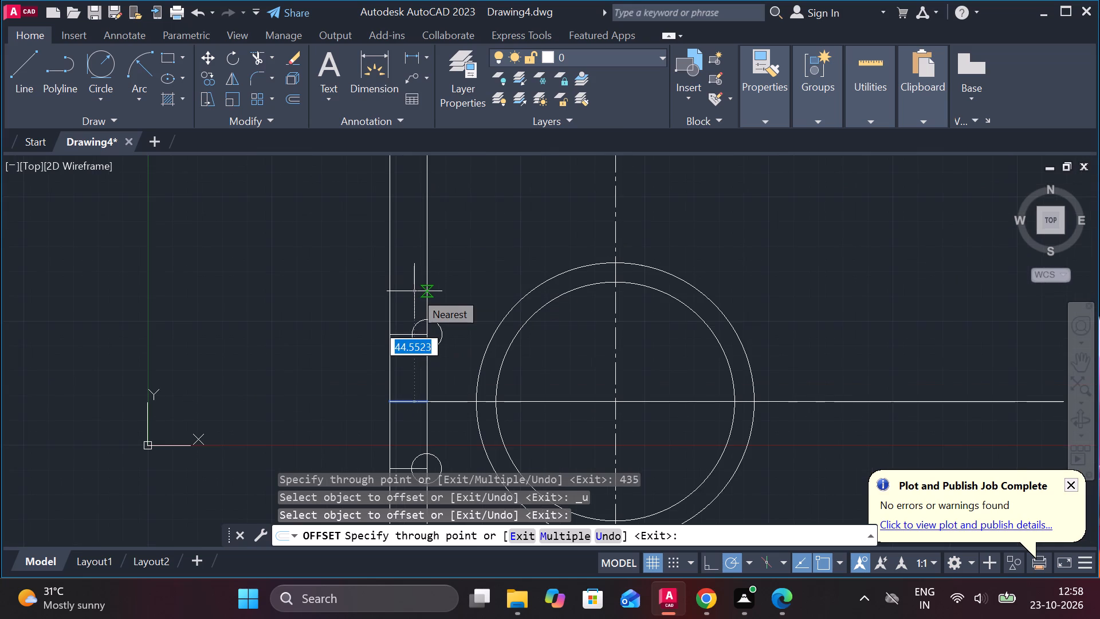
text(43.)
key(5)
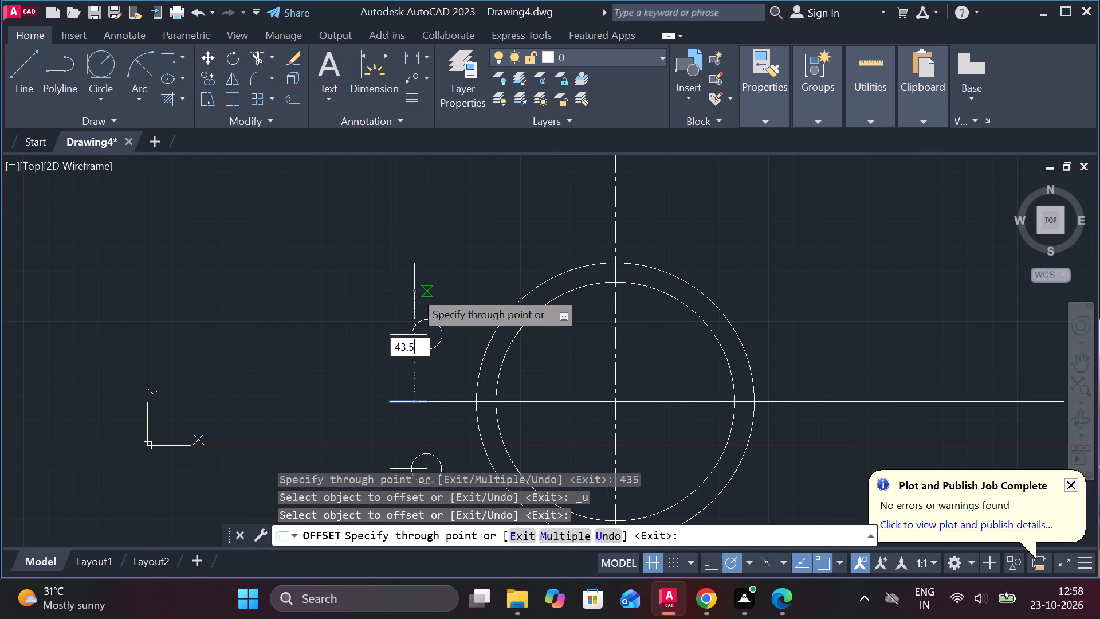
key(Return)
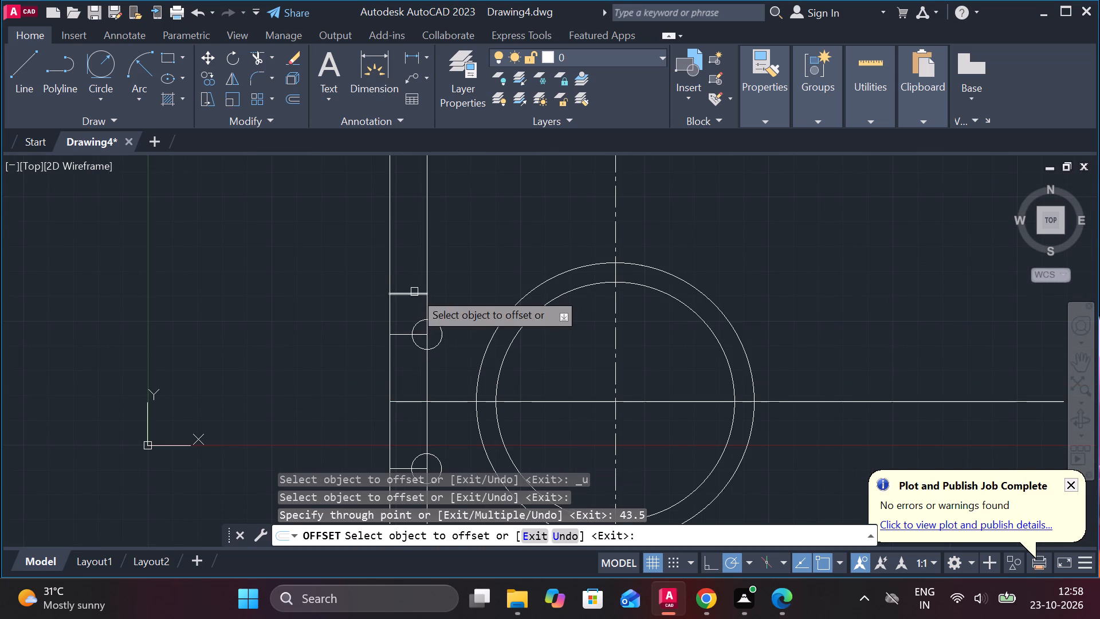
scroll(418, 304, down, 1)
middle_drag(421, 382, 422, 330)
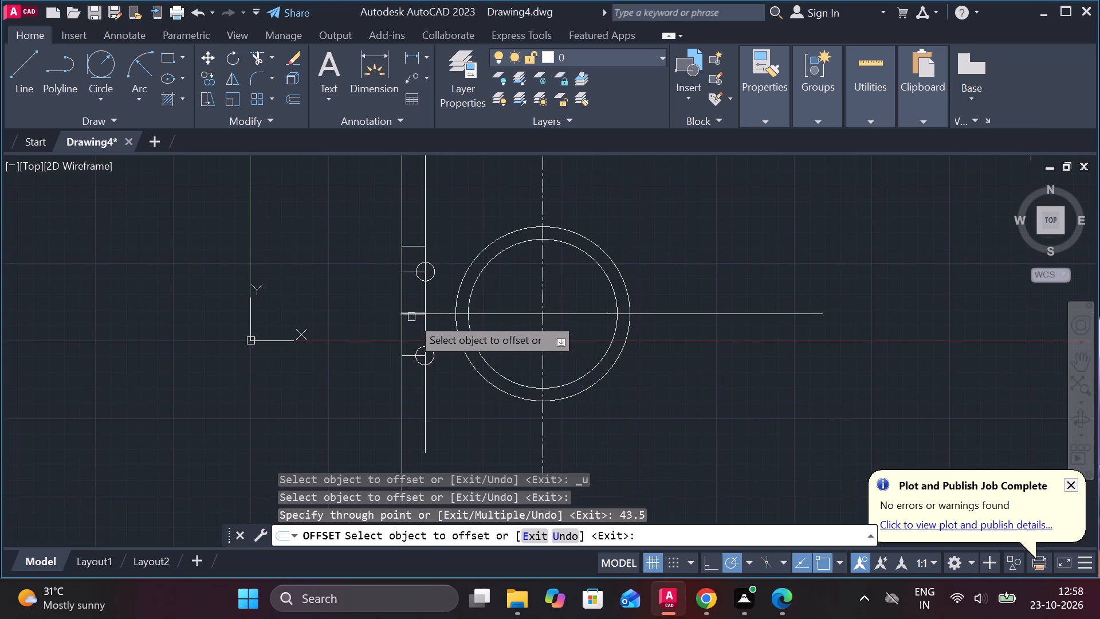
click(411, 317)
text(43.)
key(5)
key(Return)
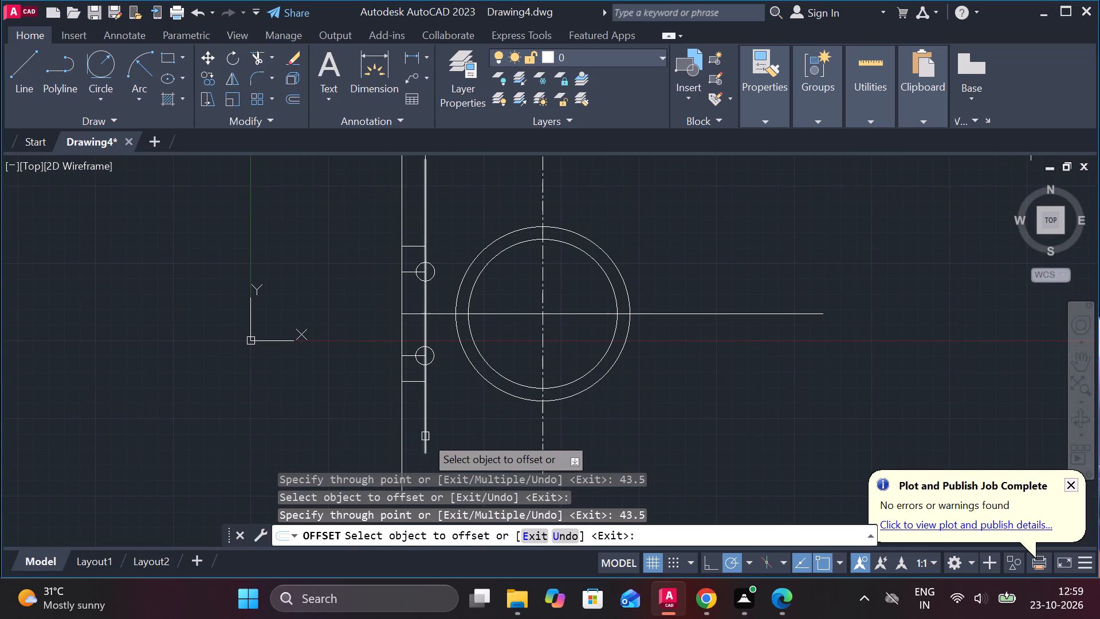
scroll(409, 375, up, 2)
scroll(446, 385, down, 2)
key(Escape)
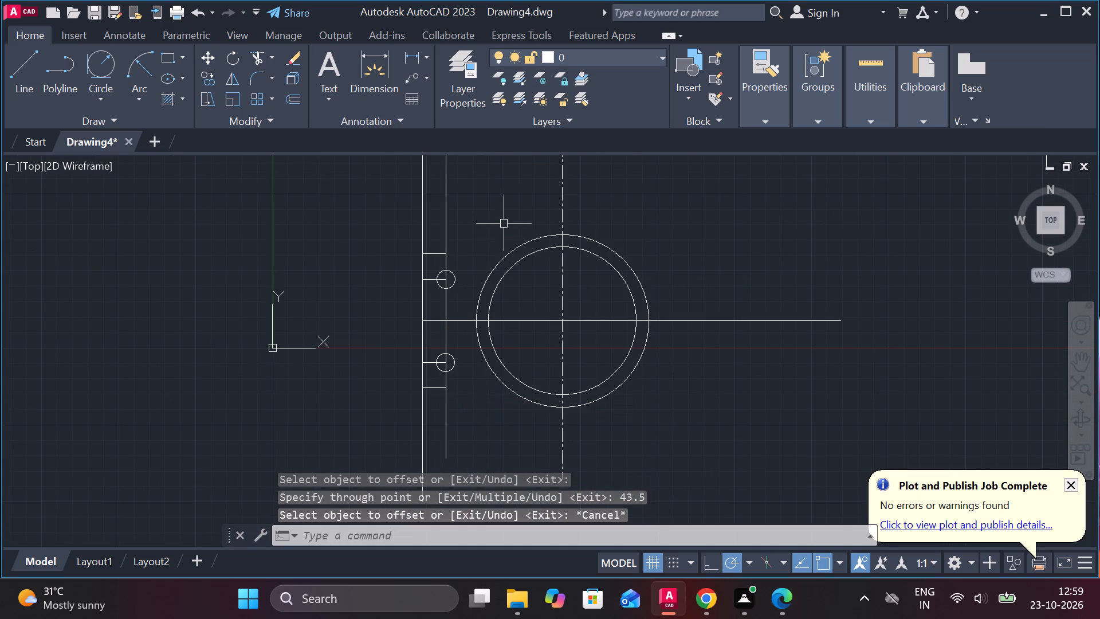
Trim the base edge and bolt hole projection lines above the upper base edge and below the lower one.
text(TR)
key(space)
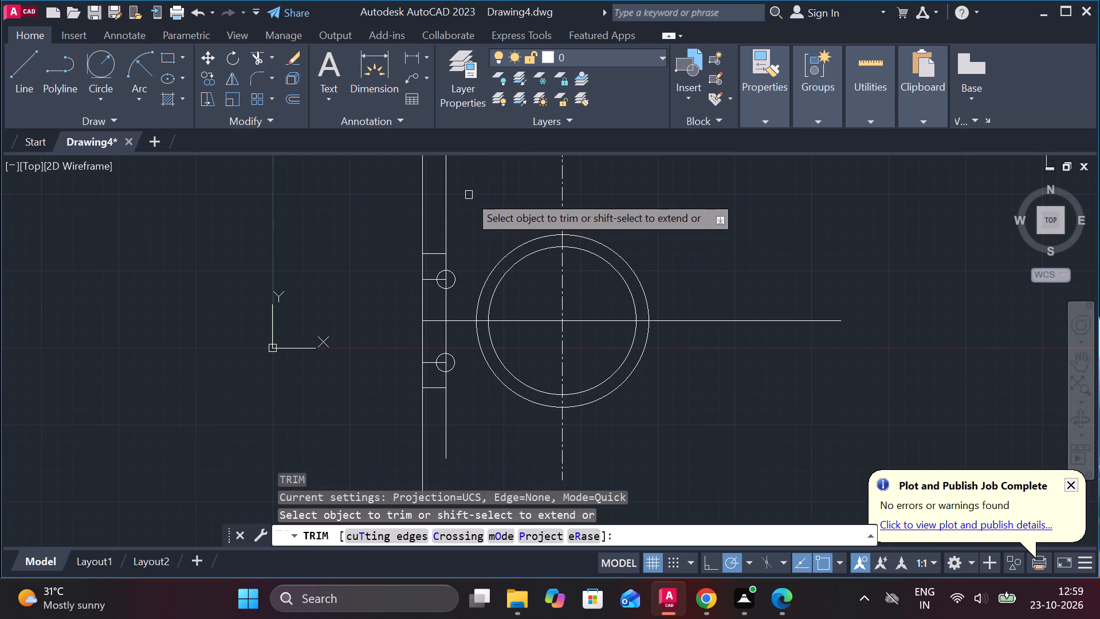
drag(477, 195, 417, 205)
scroll(418, 211, down, 1)
middle_drag(422, 214, 419, 292)
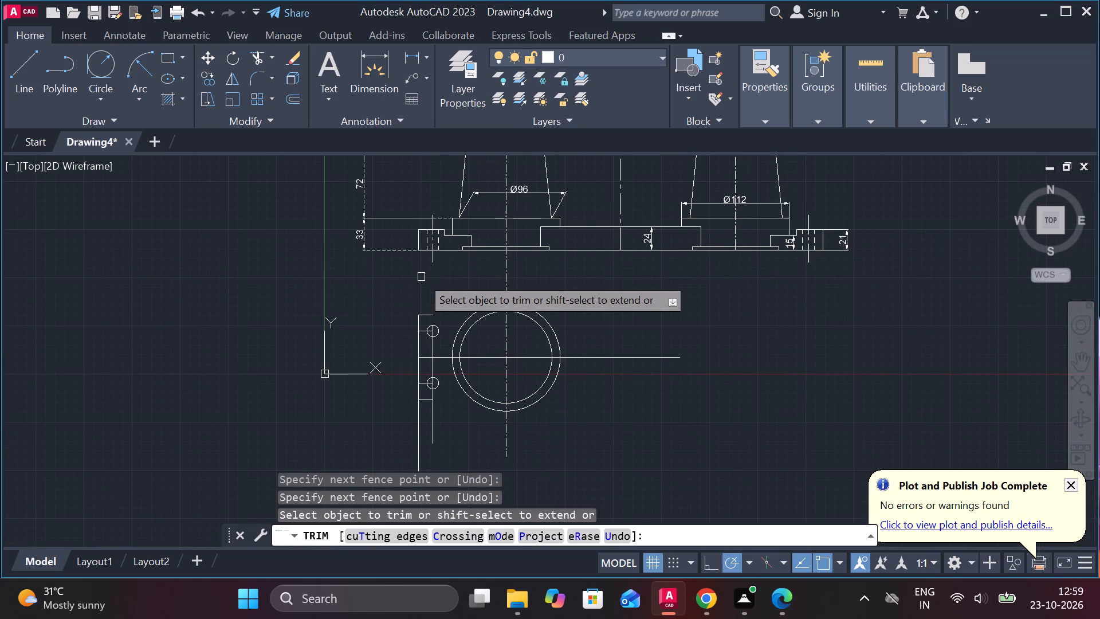
drag(463, 419, 383, 436)
scroll(401, 420, up, 1)
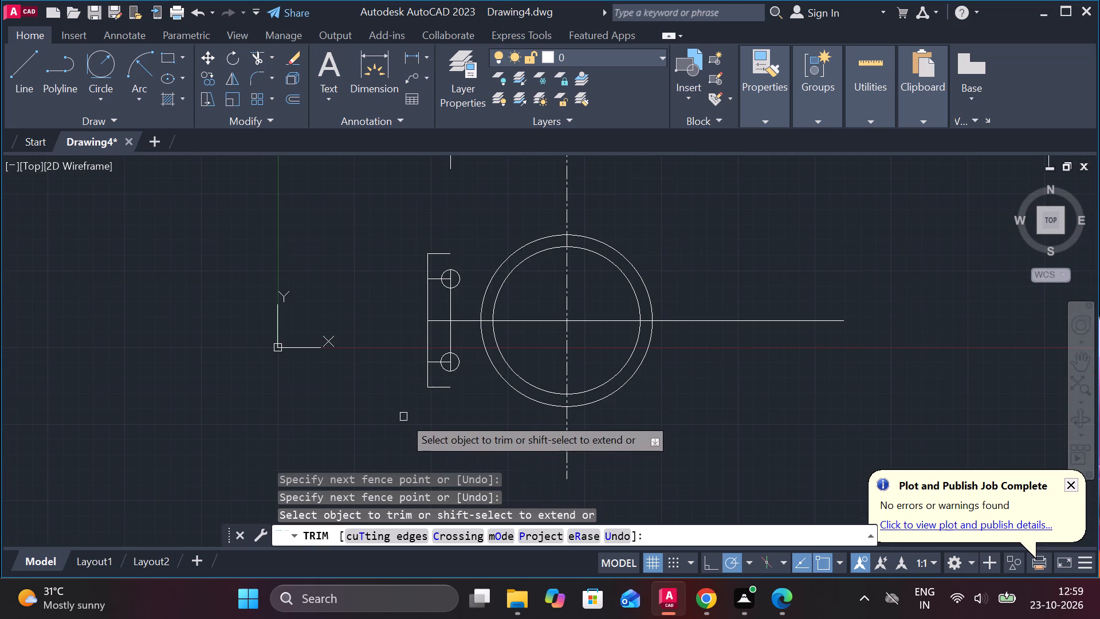
scroll(403, 417, up, 2)
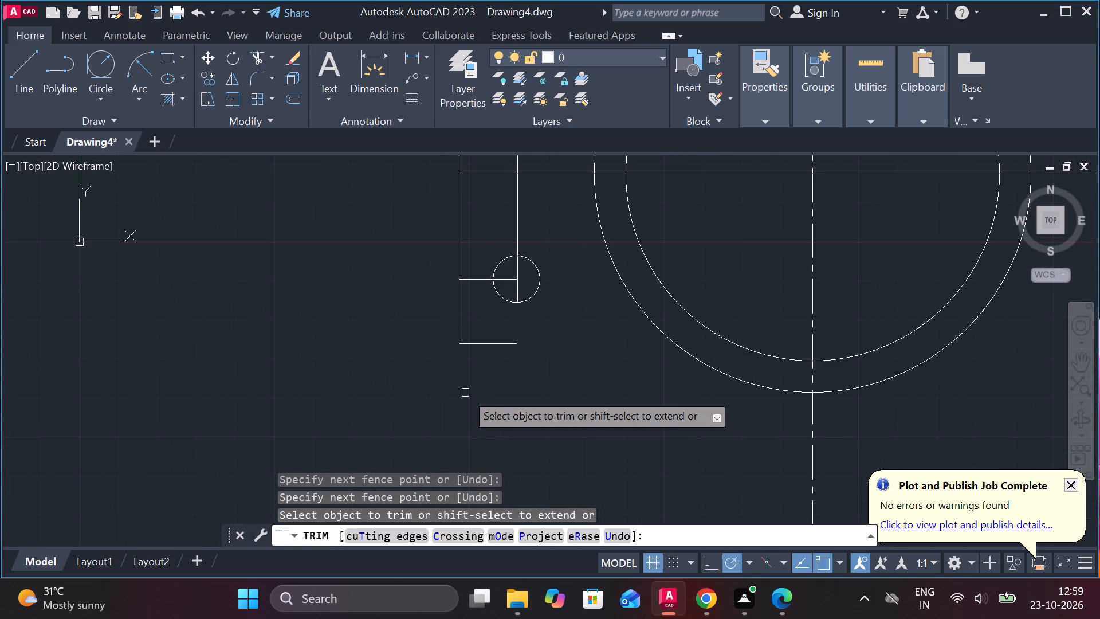
key(Escape)
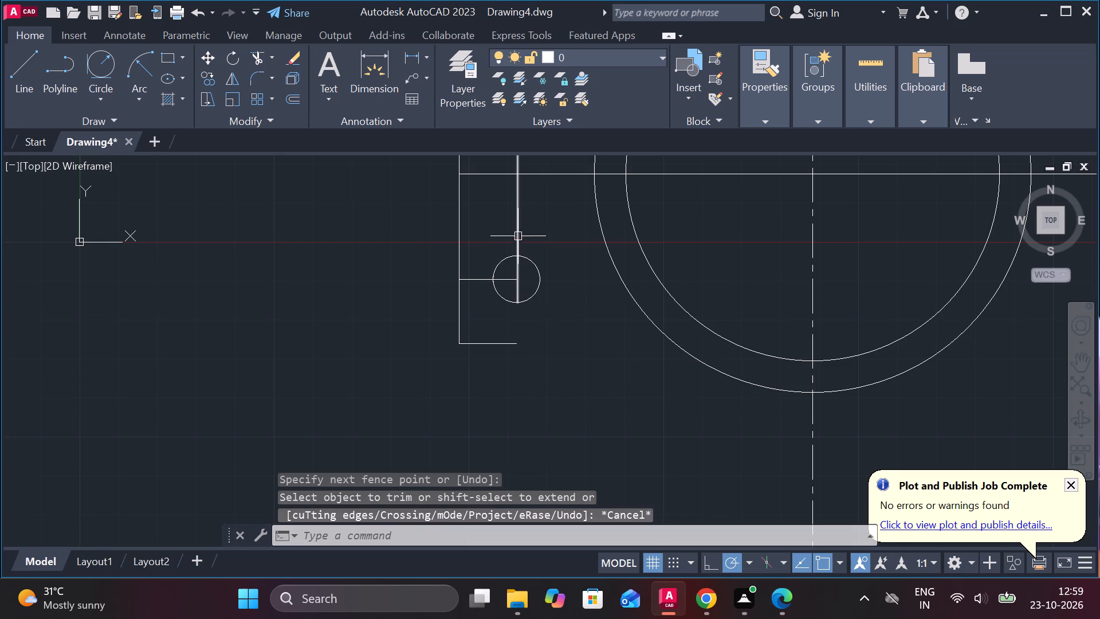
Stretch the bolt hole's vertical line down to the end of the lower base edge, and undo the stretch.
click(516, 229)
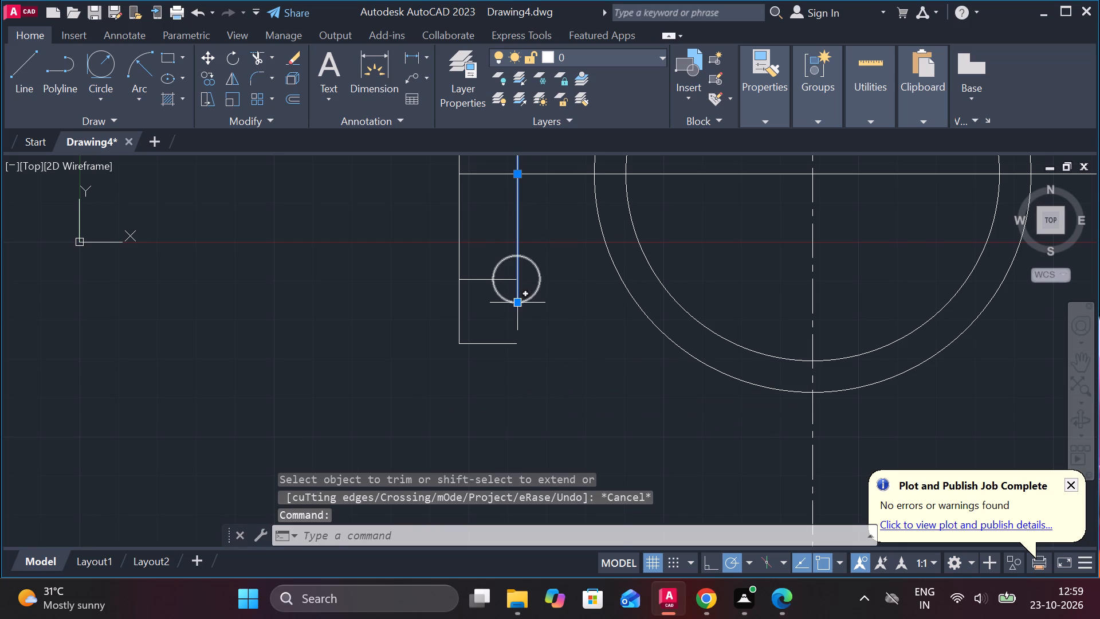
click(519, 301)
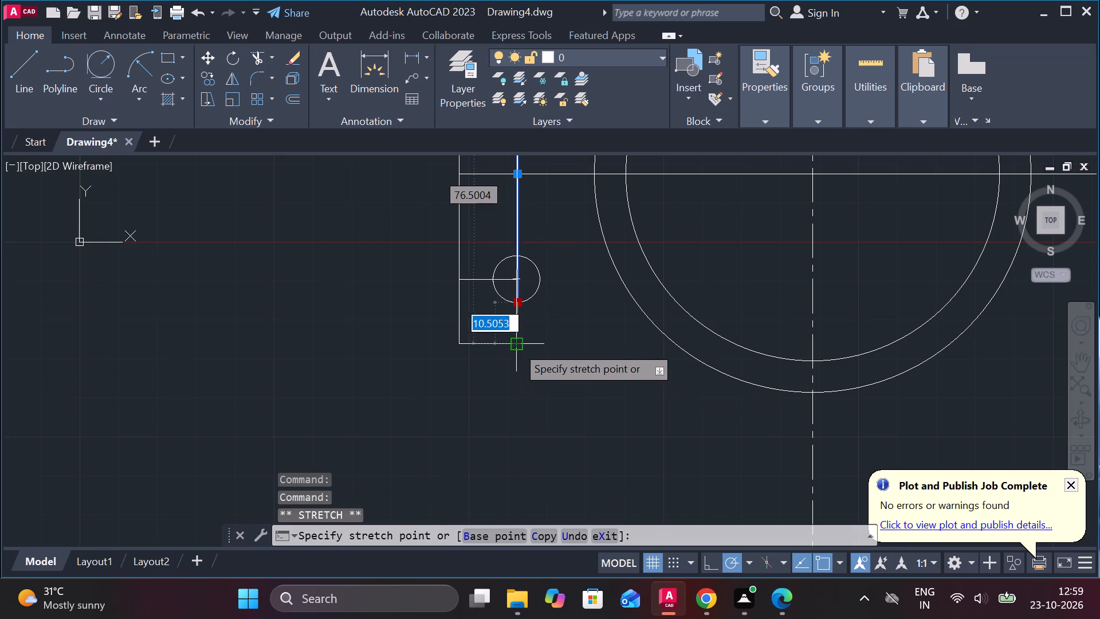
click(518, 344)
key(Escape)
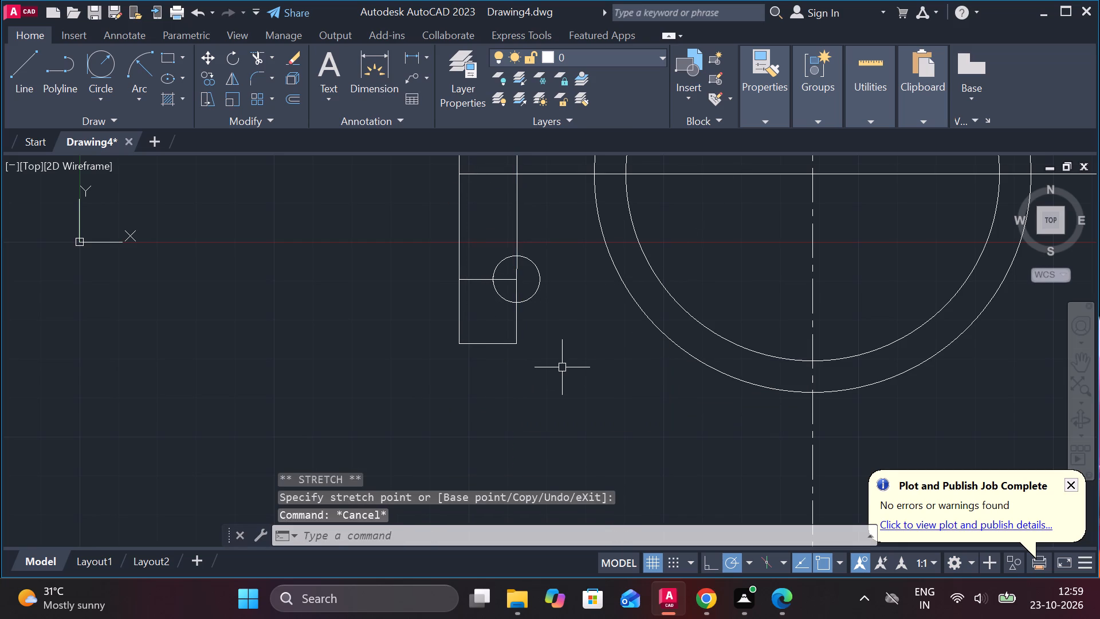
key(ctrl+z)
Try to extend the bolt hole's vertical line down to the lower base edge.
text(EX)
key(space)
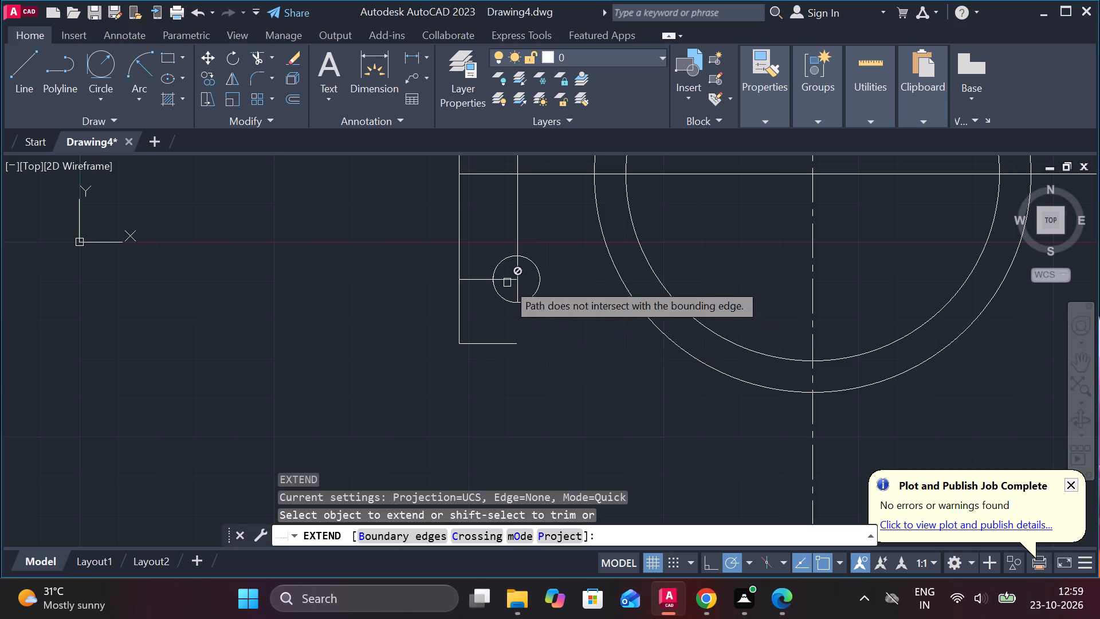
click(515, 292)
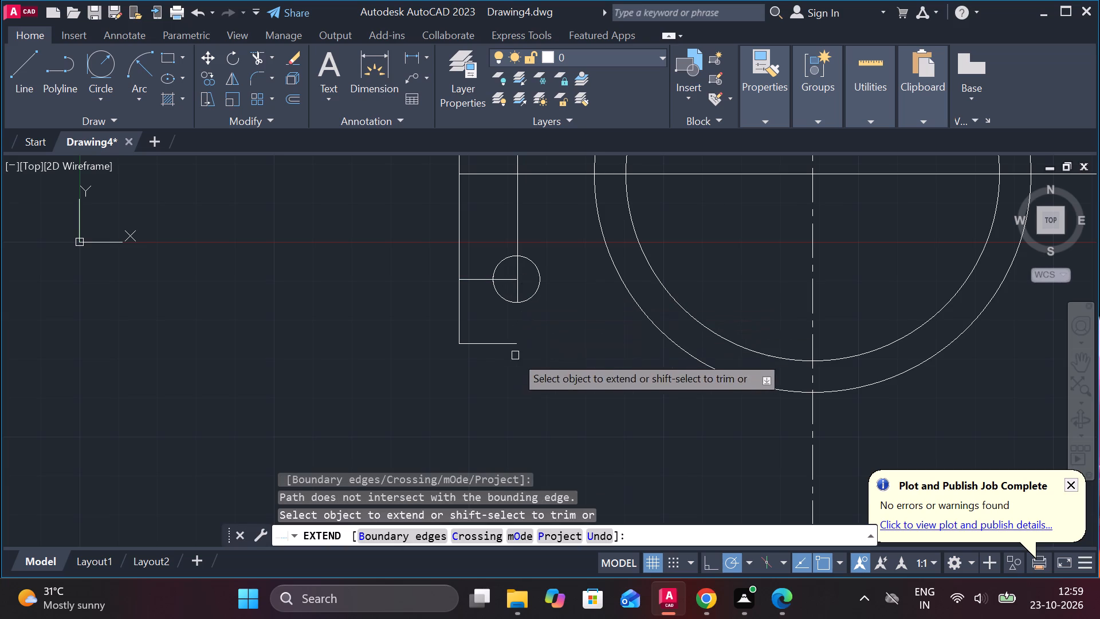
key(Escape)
Lengthen the lower base edge horizontally past the bolt hole, toward the column circles.
click(501, 344)
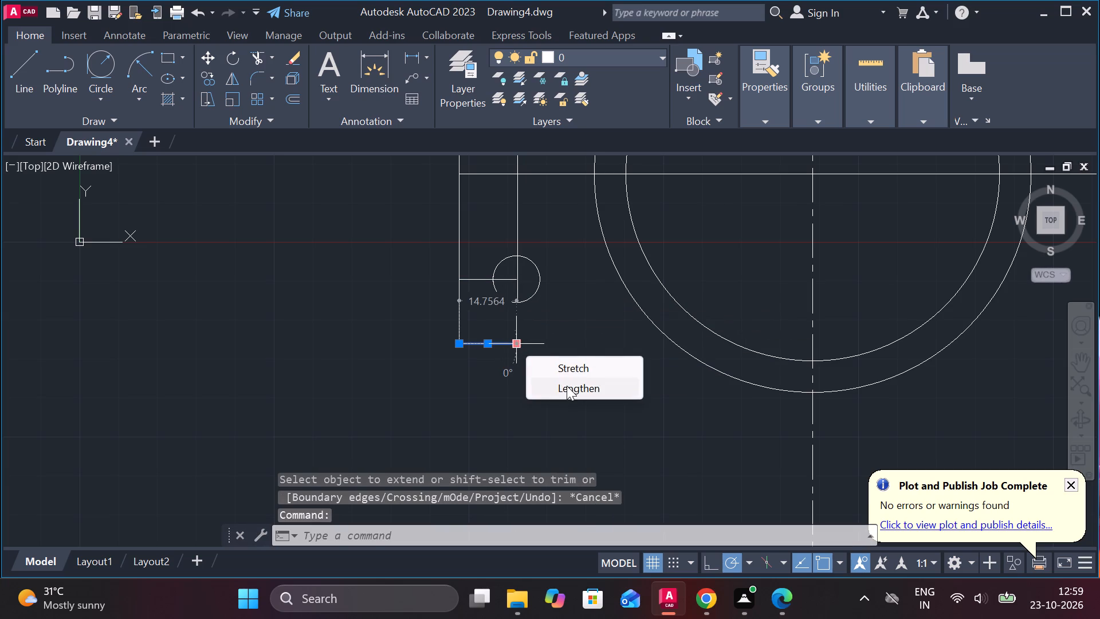
click(567, 386)
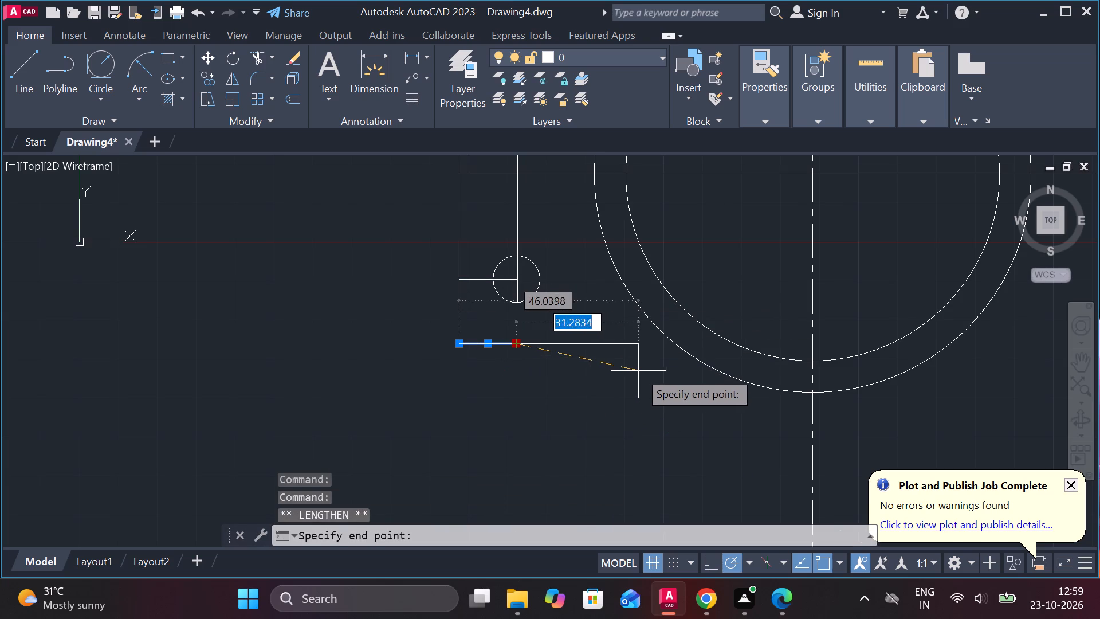
click(620, 347)
key(Escape)
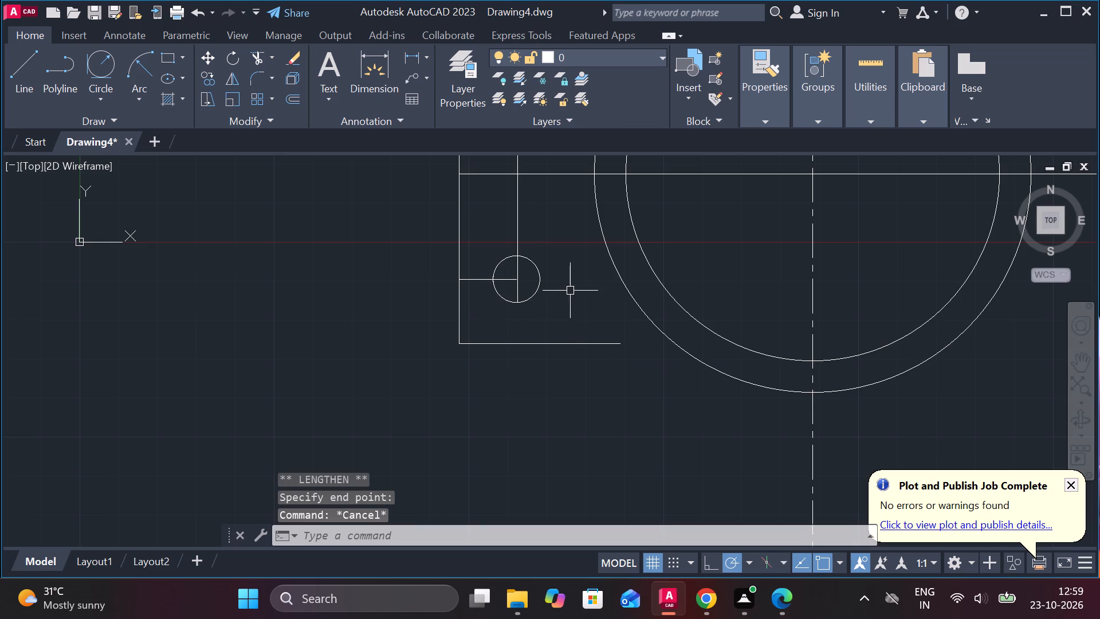
Extend the lower bolt hole's vertical line down to the lower base edge, and its horizontal line to meet that vertical line.
text(EX)
key(space)
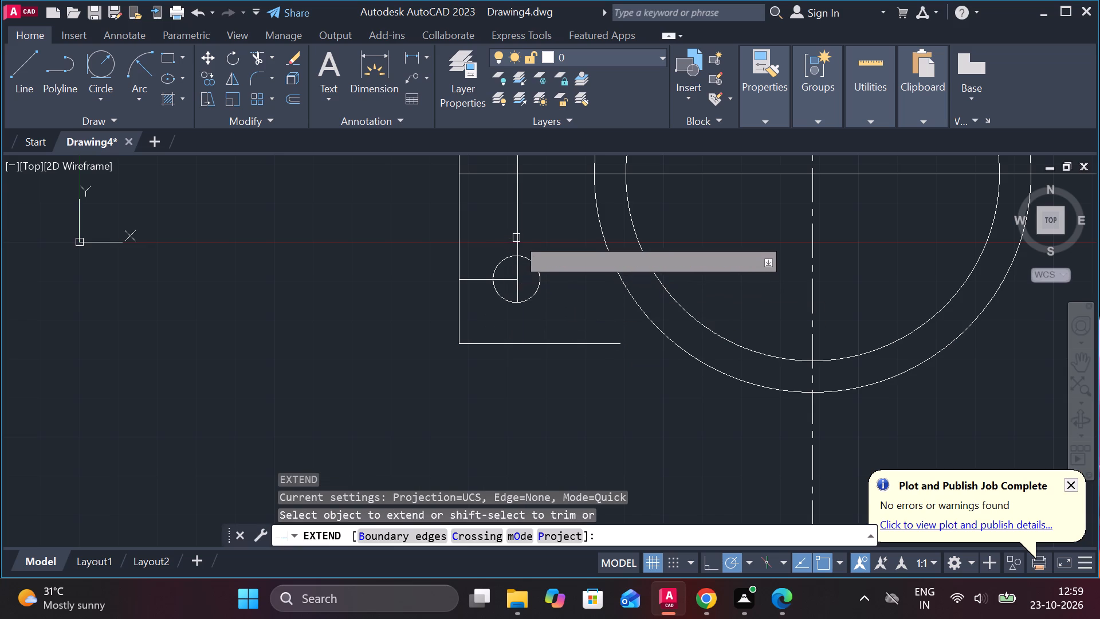
click(517, 236)
key(Escape)
text(C)
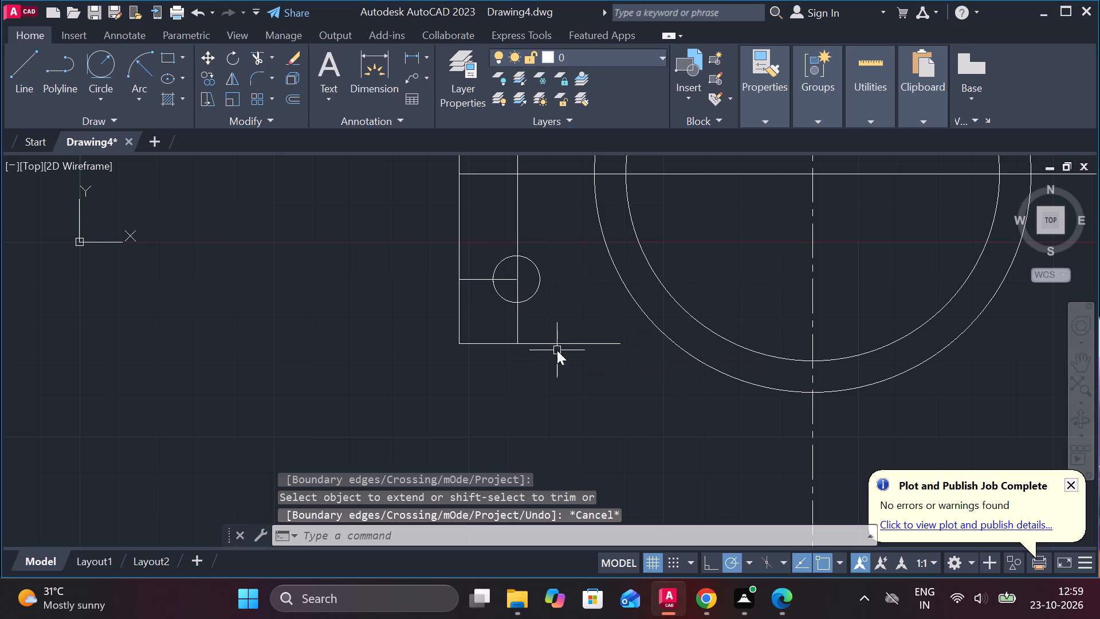
key(space)
scroll(529, 285, up, 2)
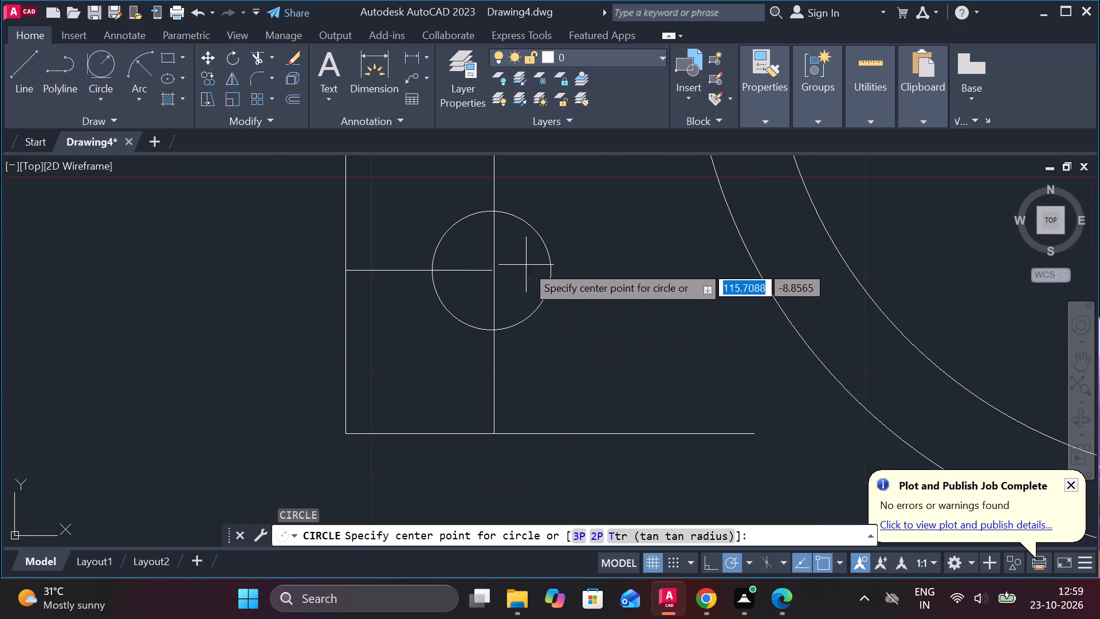
key(Escape)
text(EX)
key(space)
click(478, 274)
key(Escape)
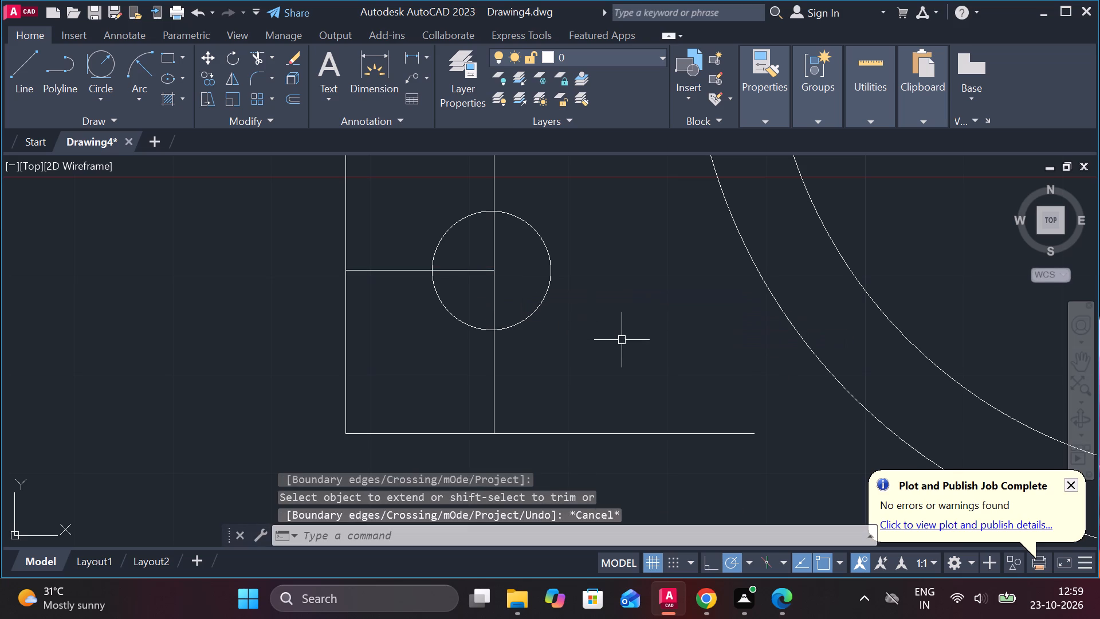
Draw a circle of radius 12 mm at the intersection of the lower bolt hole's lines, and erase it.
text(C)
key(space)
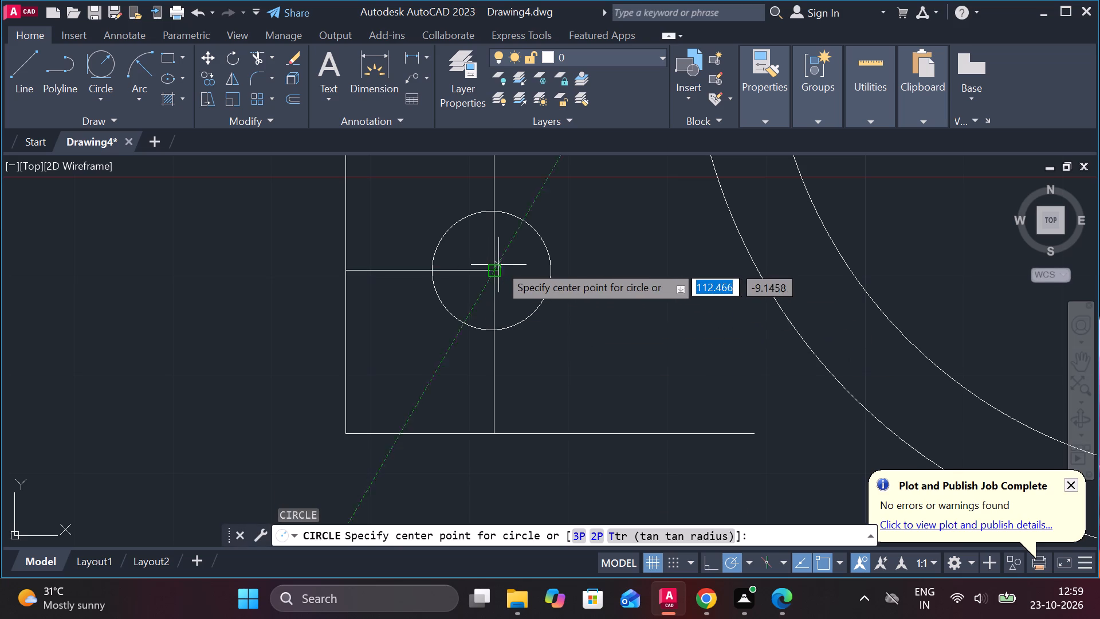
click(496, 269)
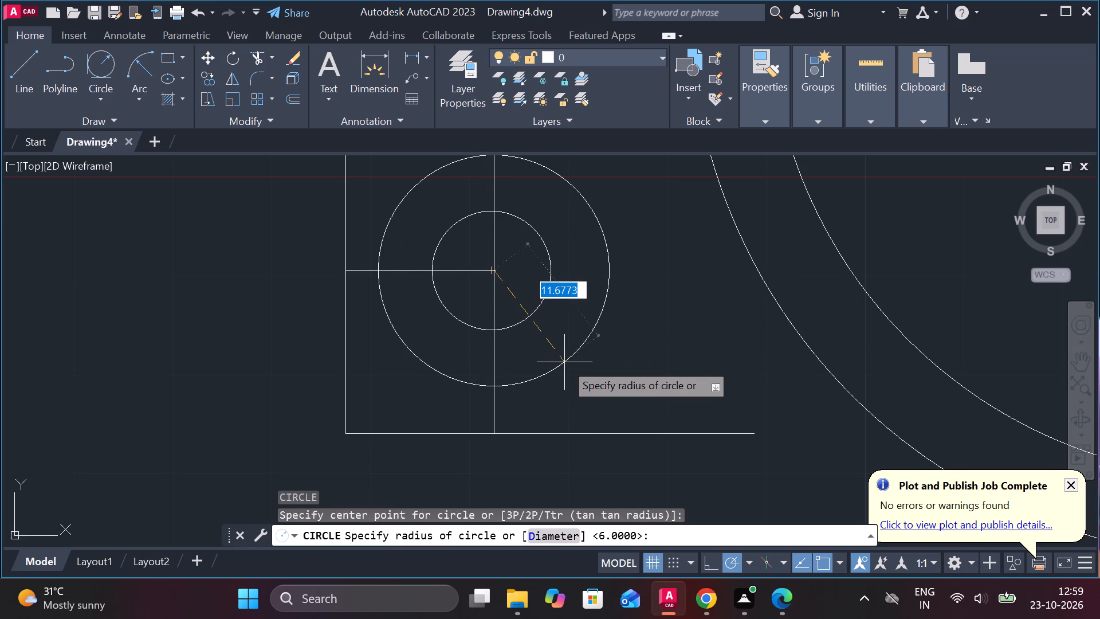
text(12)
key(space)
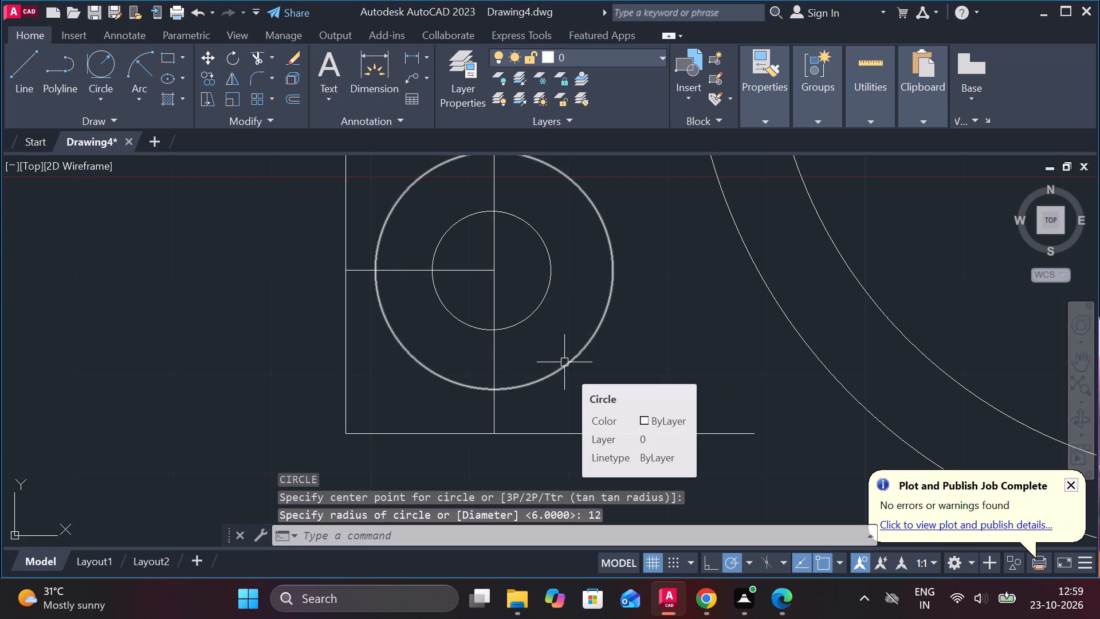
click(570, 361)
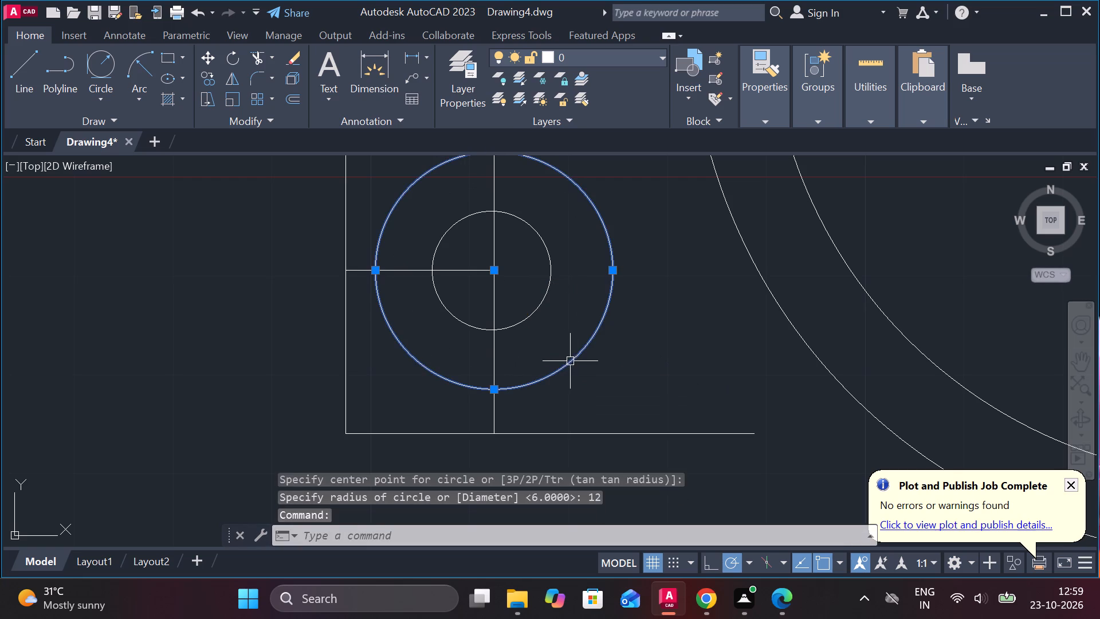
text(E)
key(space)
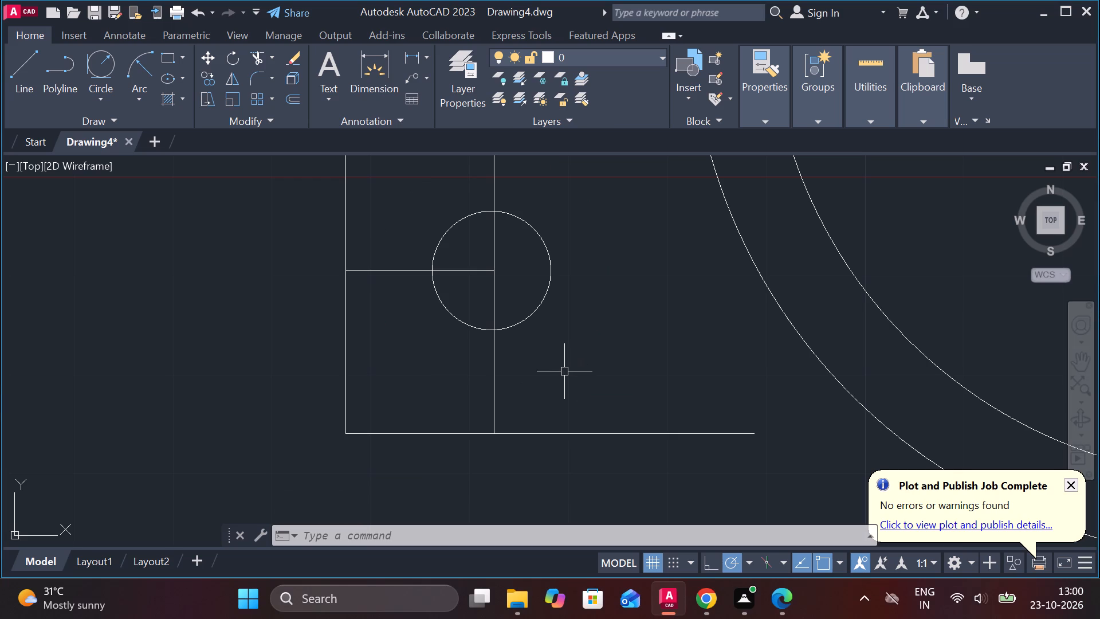
Fillet the plan-view base's lower-left corner with a 15 mm radius.
text(F R 15)
key(space)
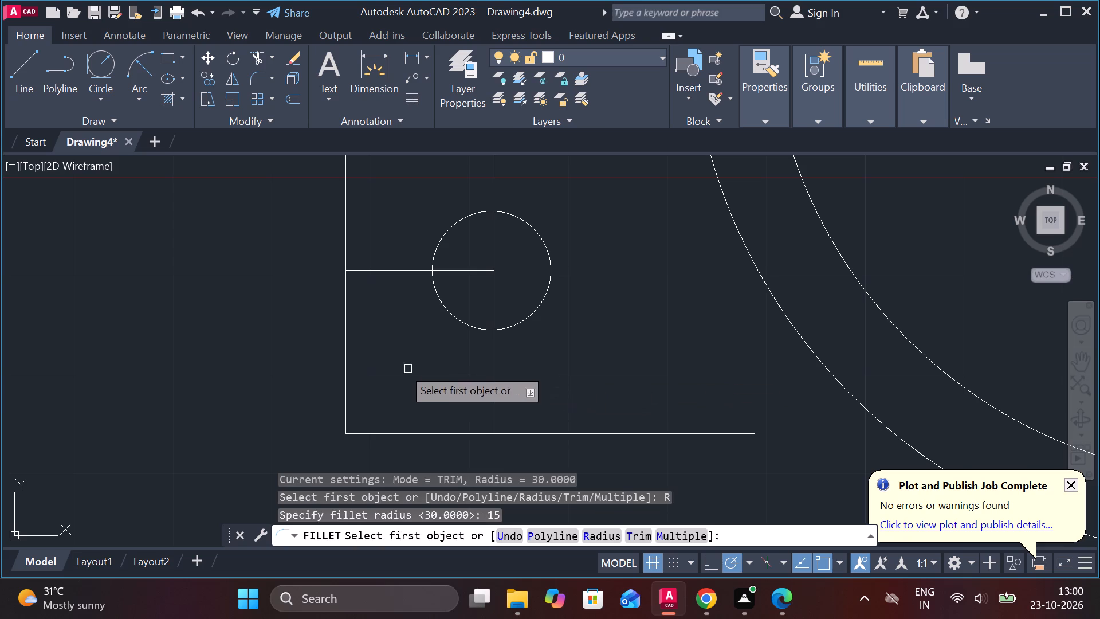
click(347, 343)
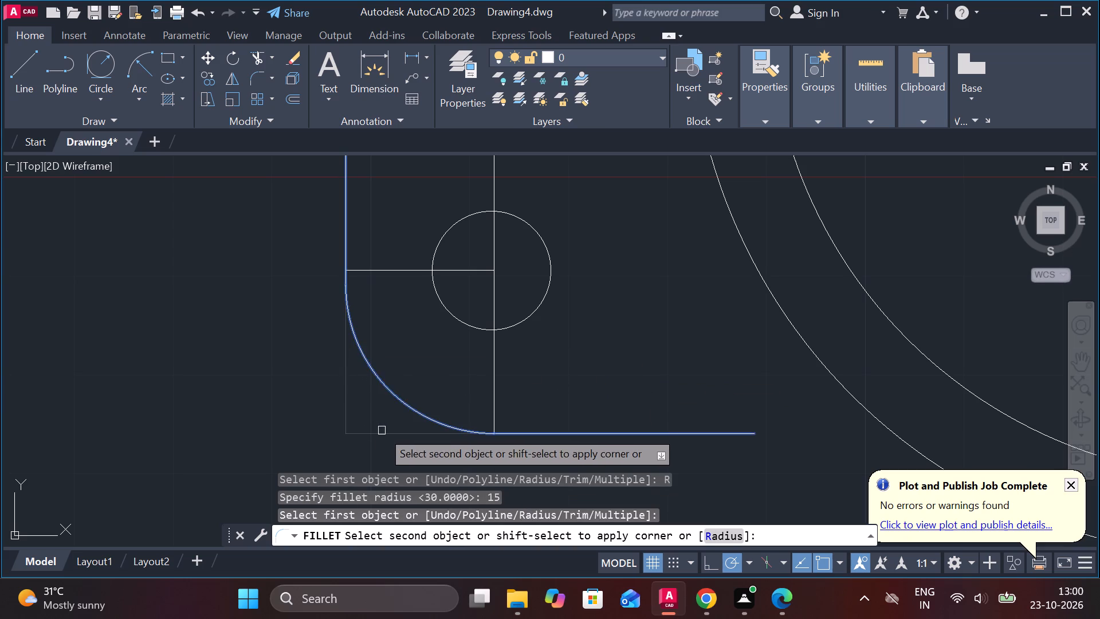
click(384, 430)
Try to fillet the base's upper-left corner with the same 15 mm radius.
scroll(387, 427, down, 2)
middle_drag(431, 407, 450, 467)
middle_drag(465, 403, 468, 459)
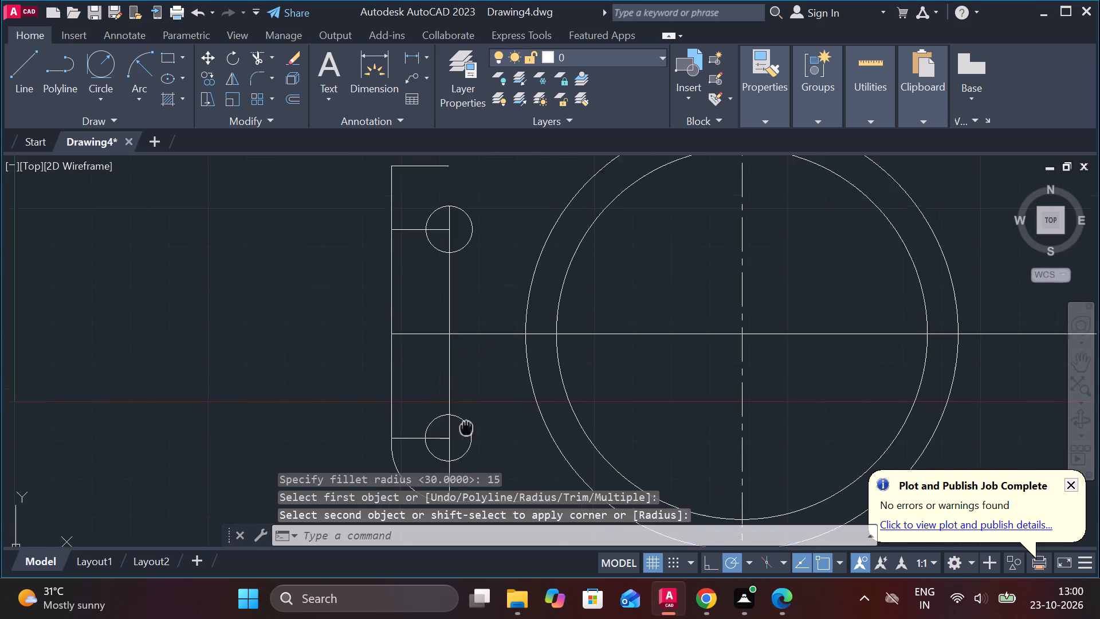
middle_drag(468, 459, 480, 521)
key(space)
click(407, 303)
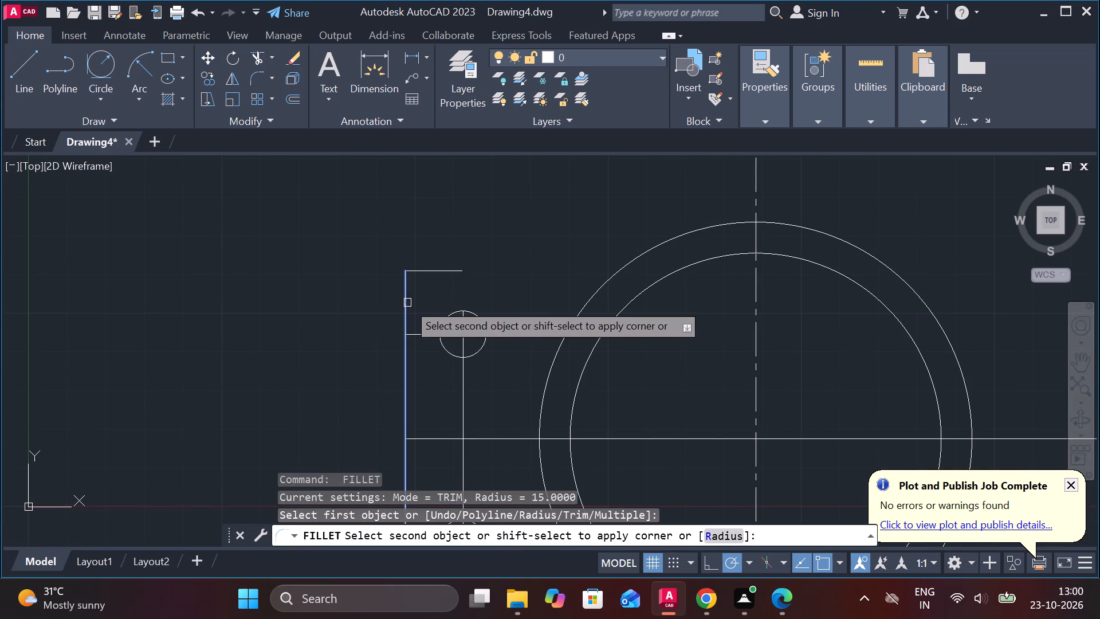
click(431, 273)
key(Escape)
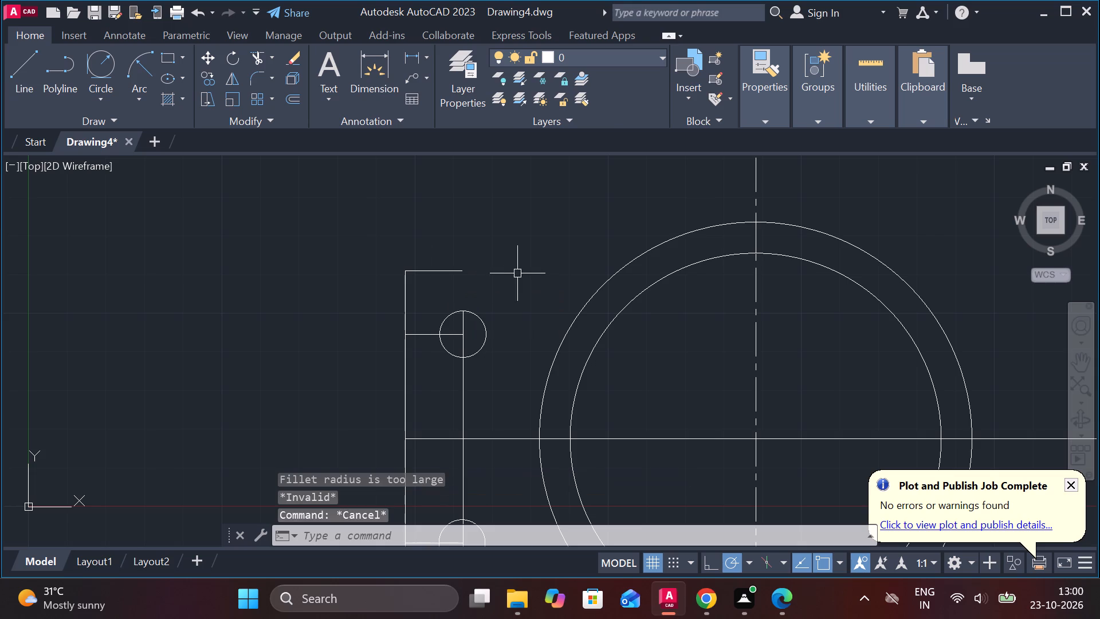
Lengthen the upper base edge horizontally past the bolt hole, toward the column circles.
click(462, 268)
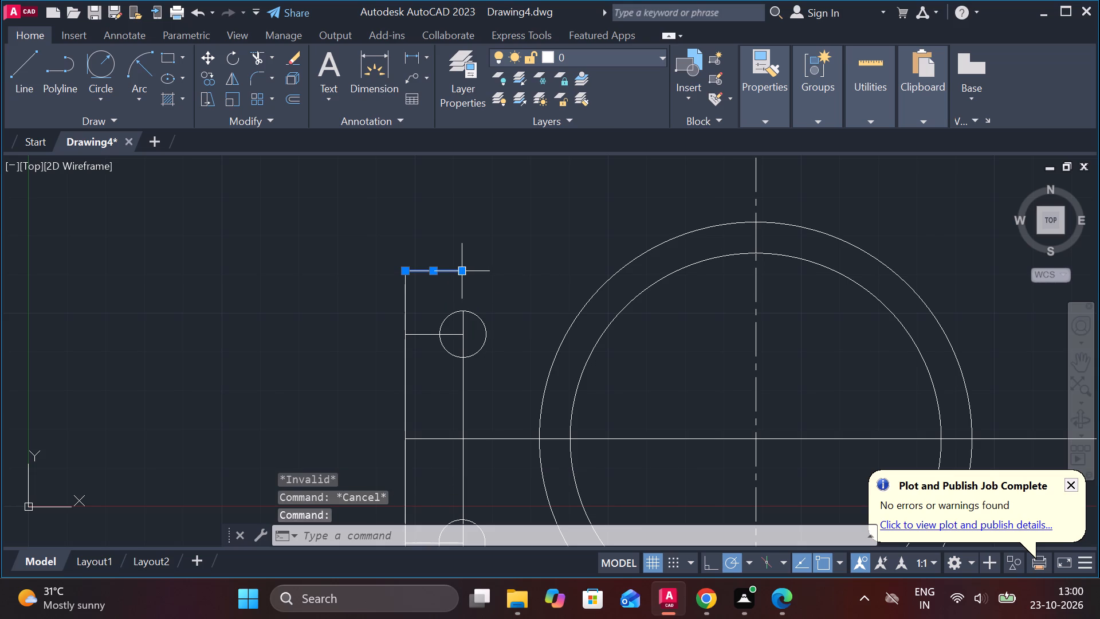
click(501, 314)
click(573, 288)
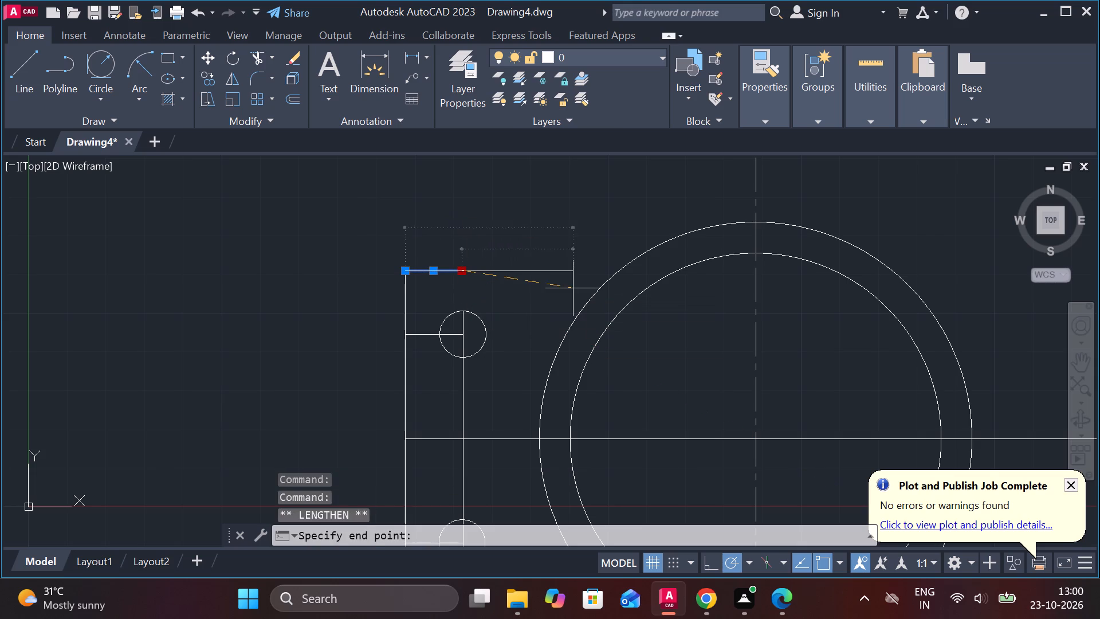
key(Escape)
Fillet the base's upper-left corner with a 15 mm radius.
text(F R)
key(space)
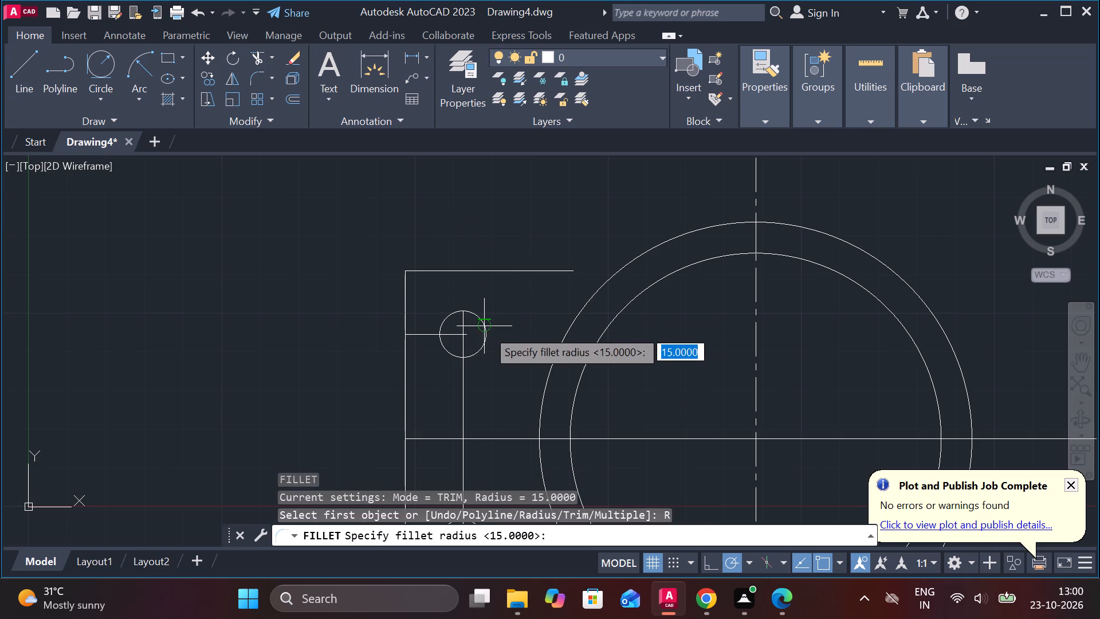
key(space)
click(431, 271)
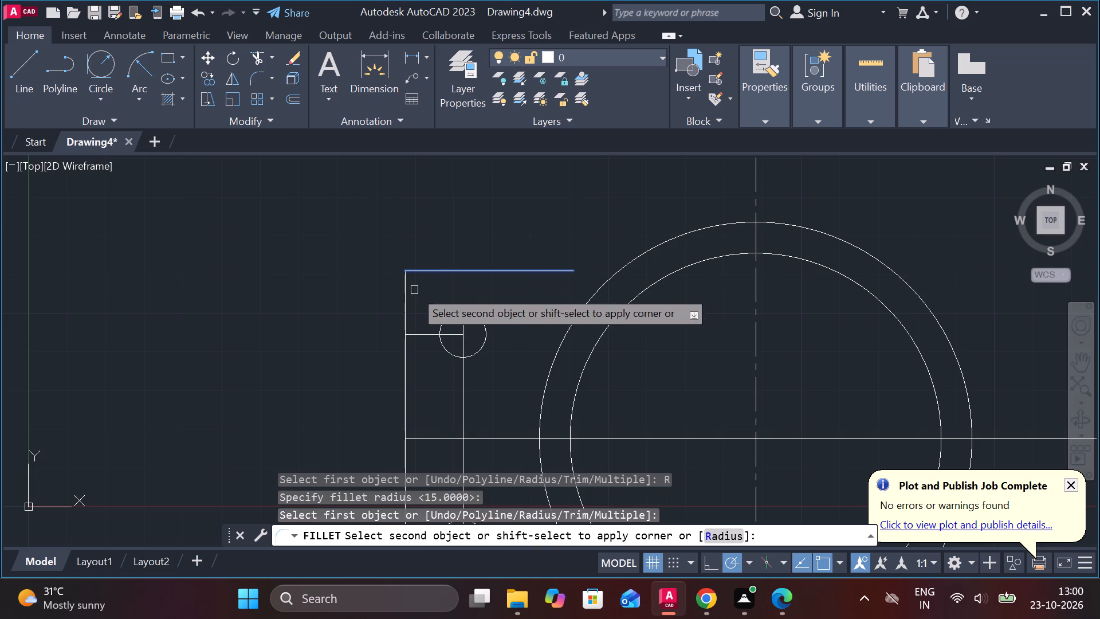
click(404, 300)
scroll(491, 330, down, 1)
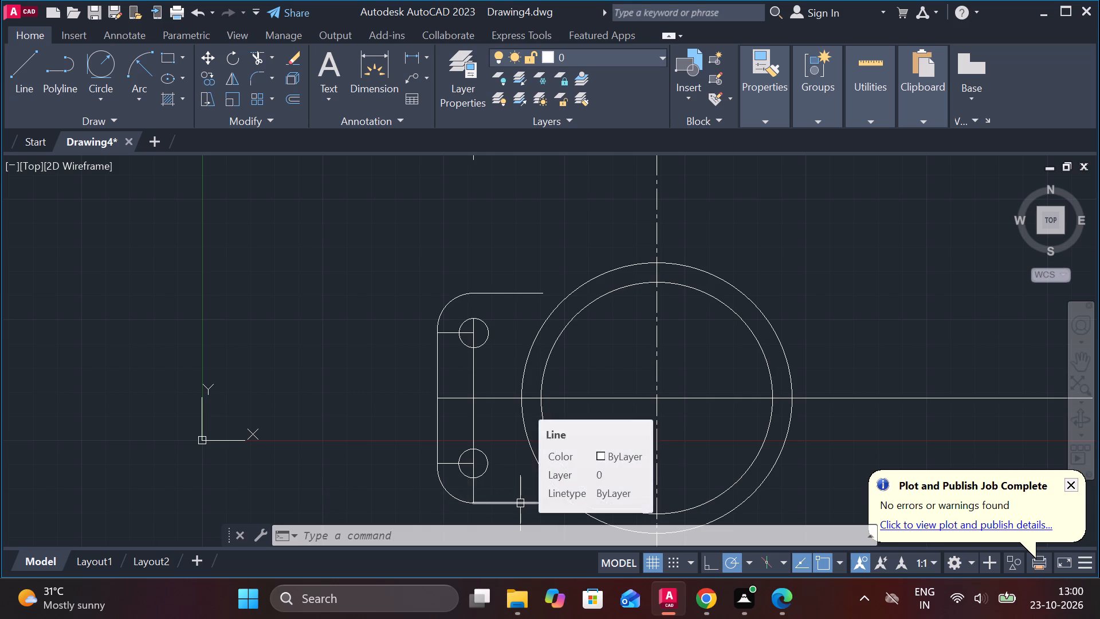
Check the diameters of the outer and inner column circles with the Diameter dimension, without placing a dimension.
scroll(504, 476, up, 1)
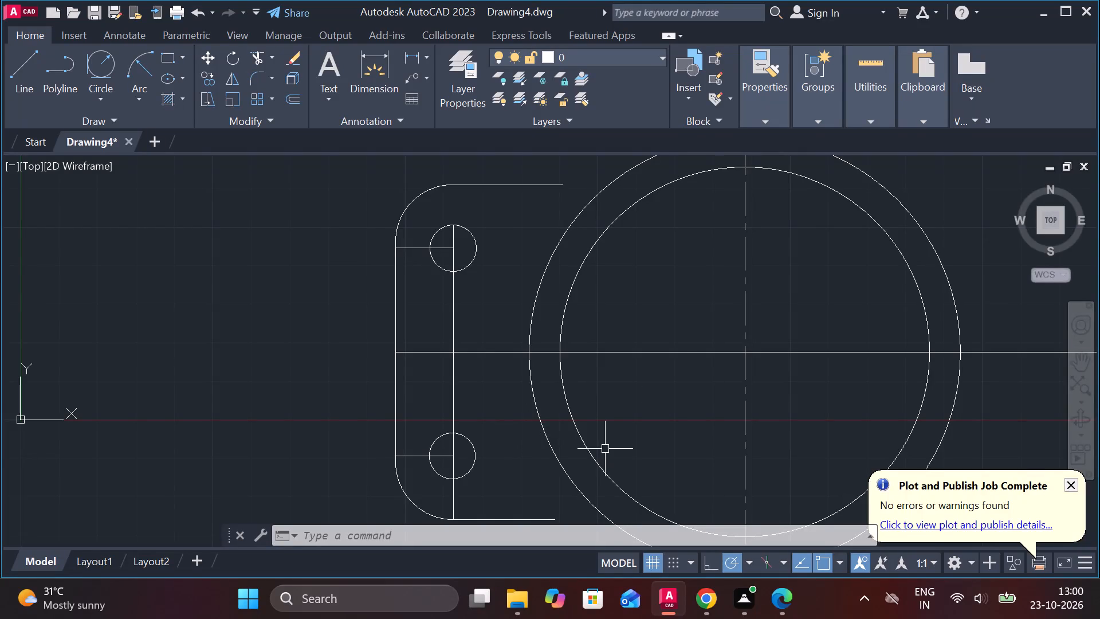
click(431, 56)
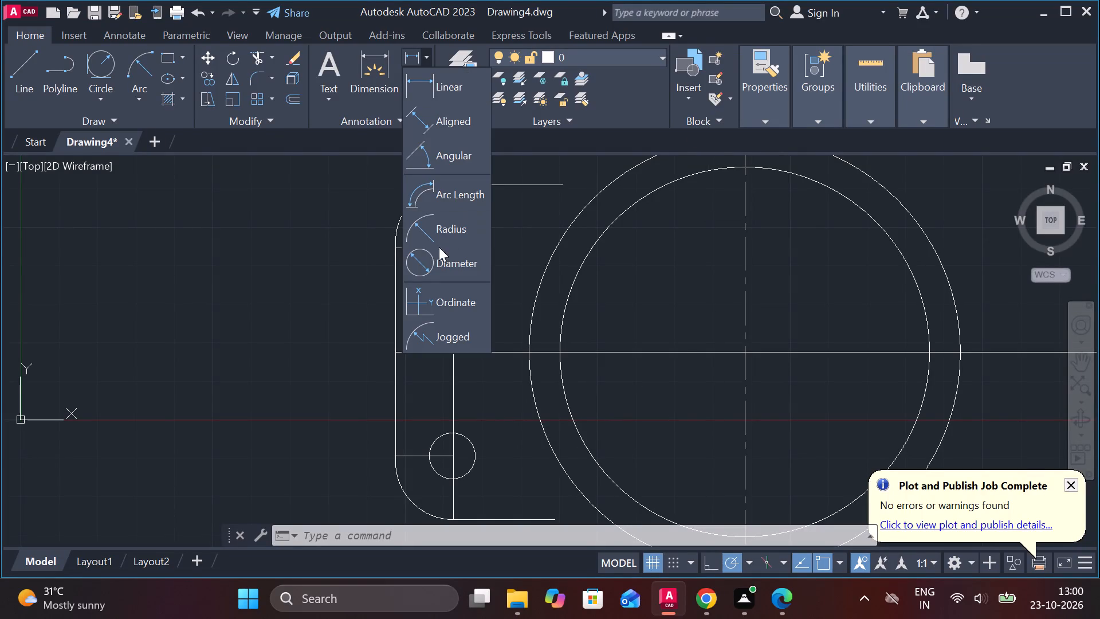
click(438, 264)
click(544, 260)
key(Escape)
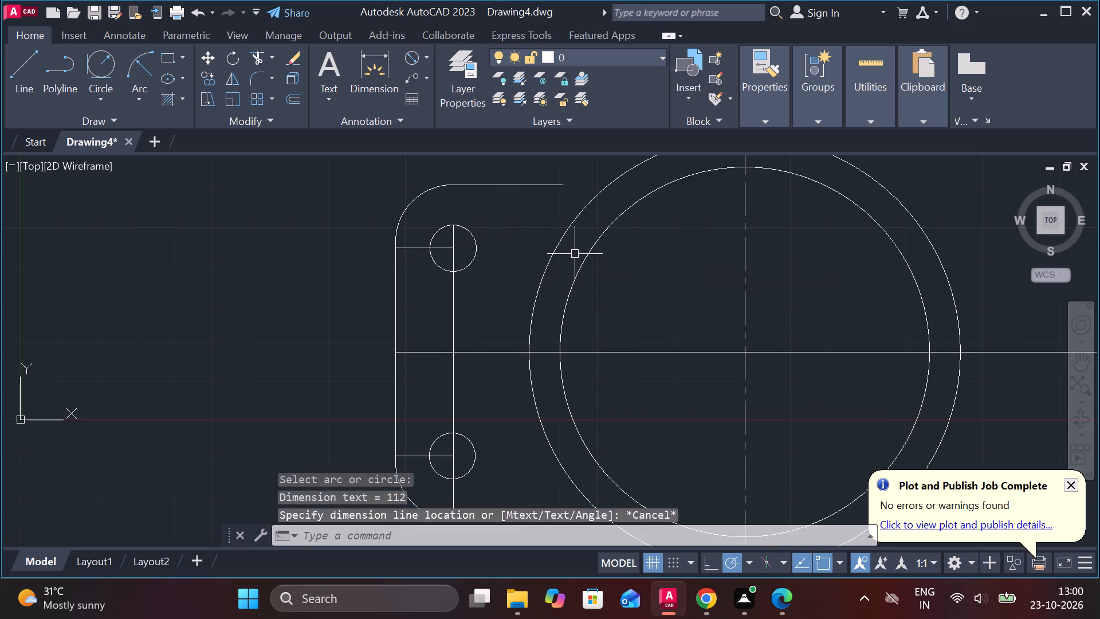
key(space)
click(591, 252)
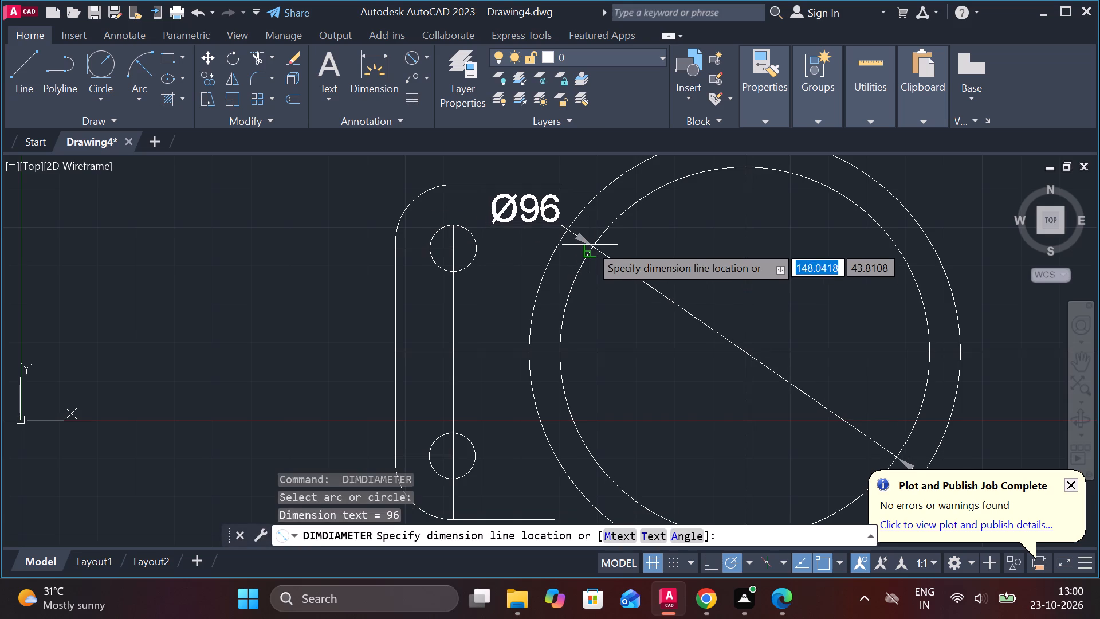
key(Escape)
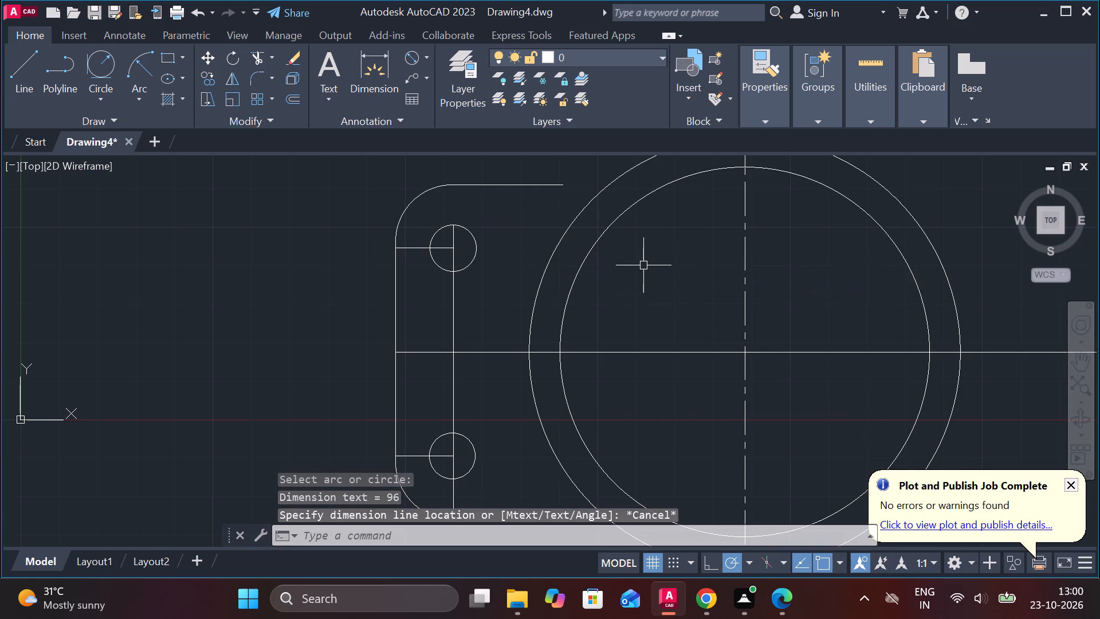
Extend the upper and lower base edges to the outer column circle.
key(e)
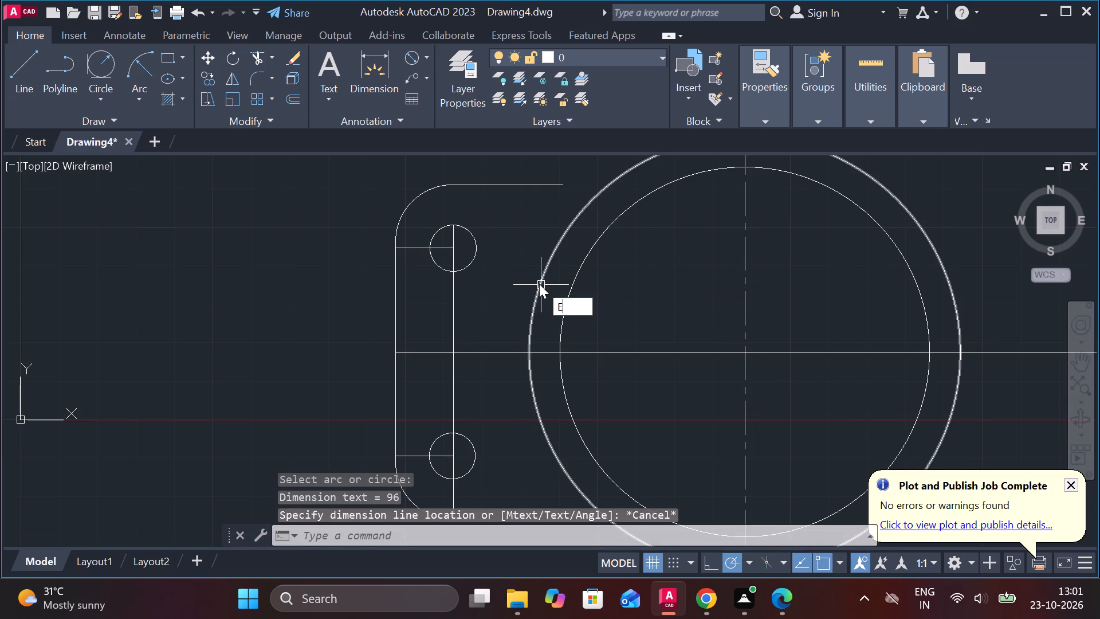
text(X)
key(space)
click(524, 189)
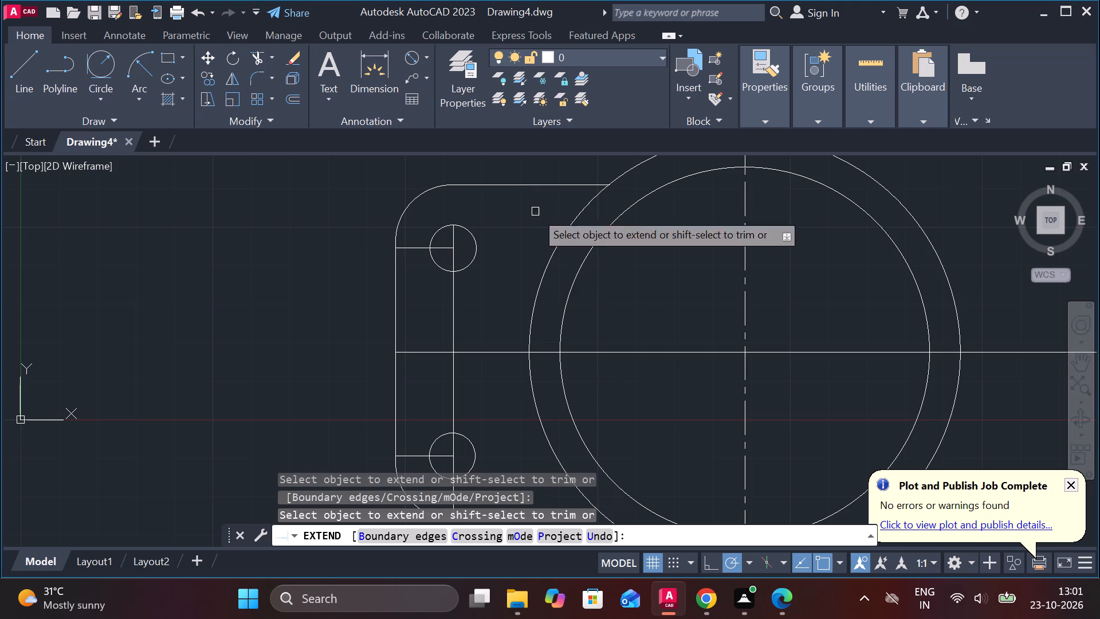
middle_drag(520, 331, 508, 205)
click(514, 399)
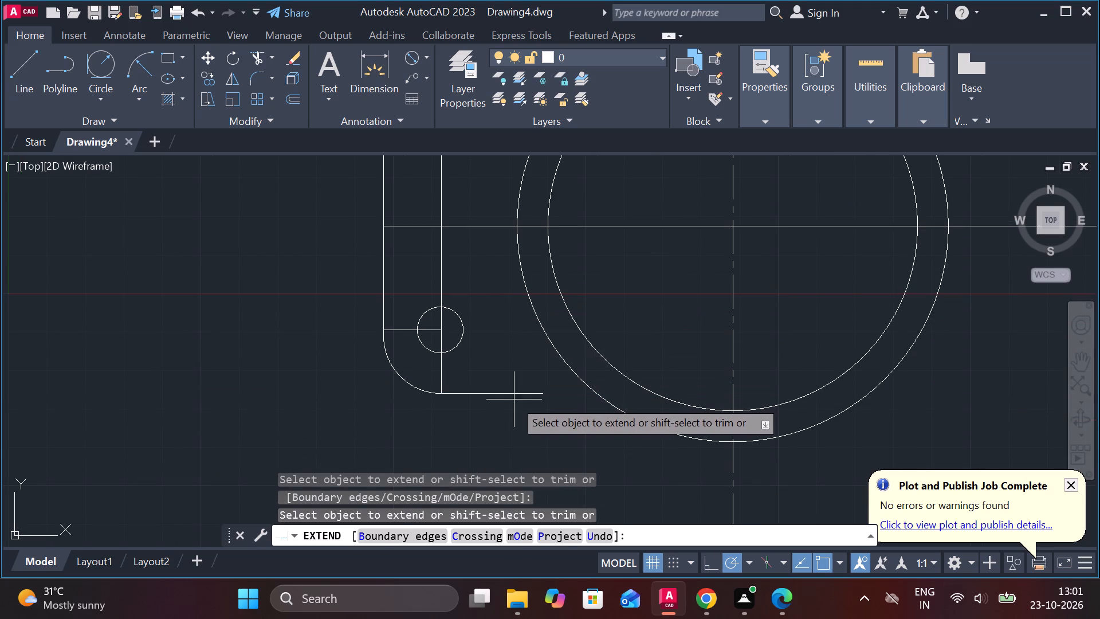
click(482, 394)
click(498, 393)
scroll(529, 405, down, 2)
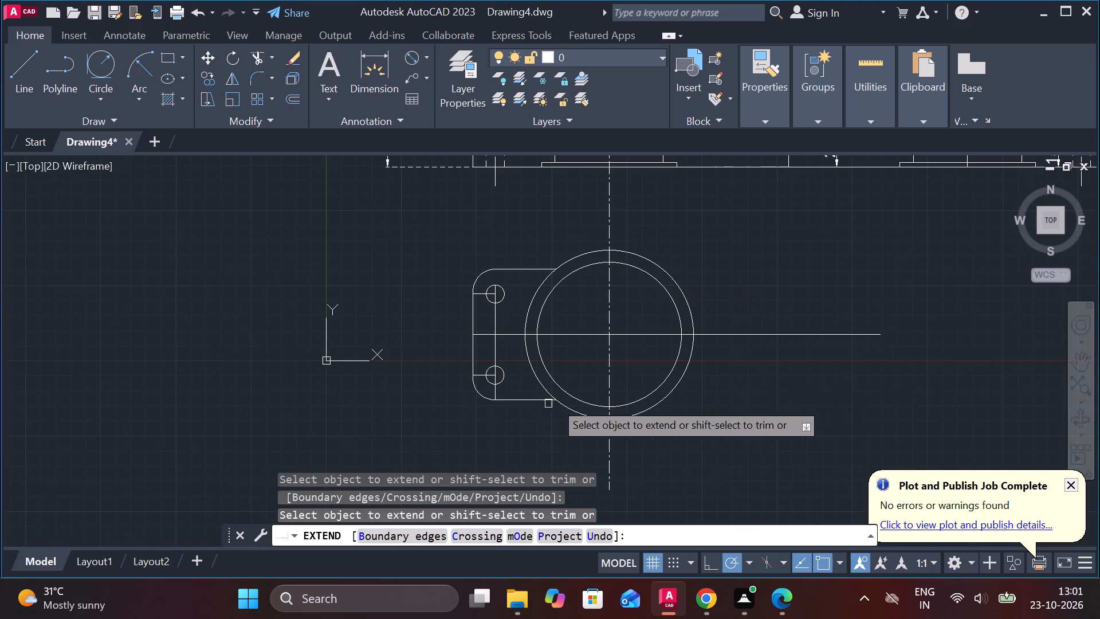
key(Escape)
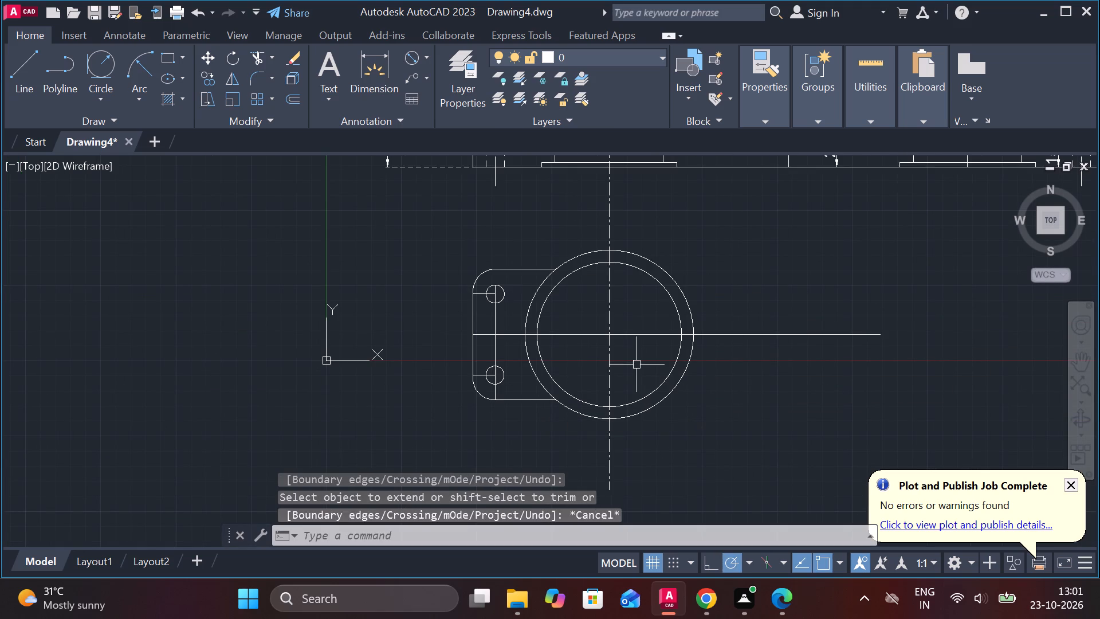
Offset the short horizontal centre segment between the base's outer edge and the bolt hole line by 15 mm upward and downward.
scroll(494, 393, up, 2)
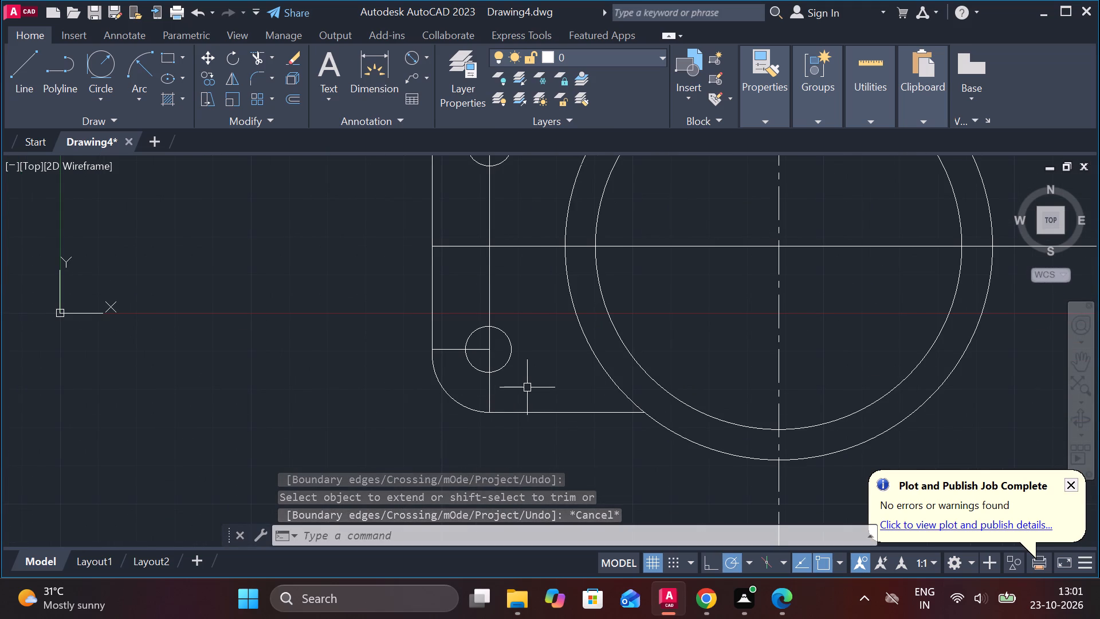
click(459, 248)
key(o)
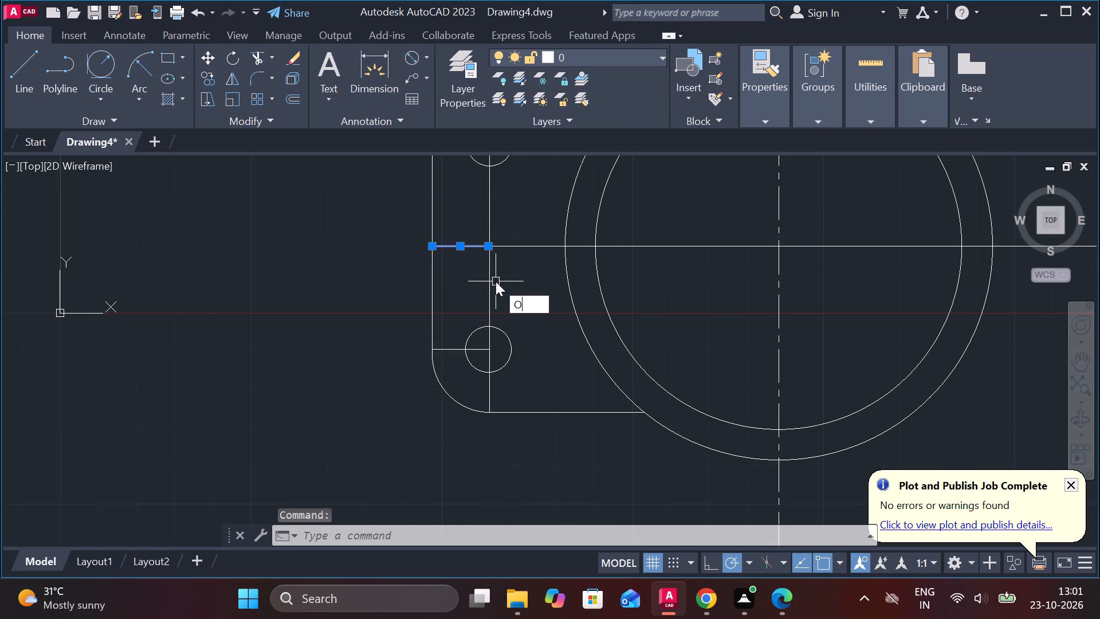
key(Return)
key(Return)
text(15)
key(space)
click(457, 248)
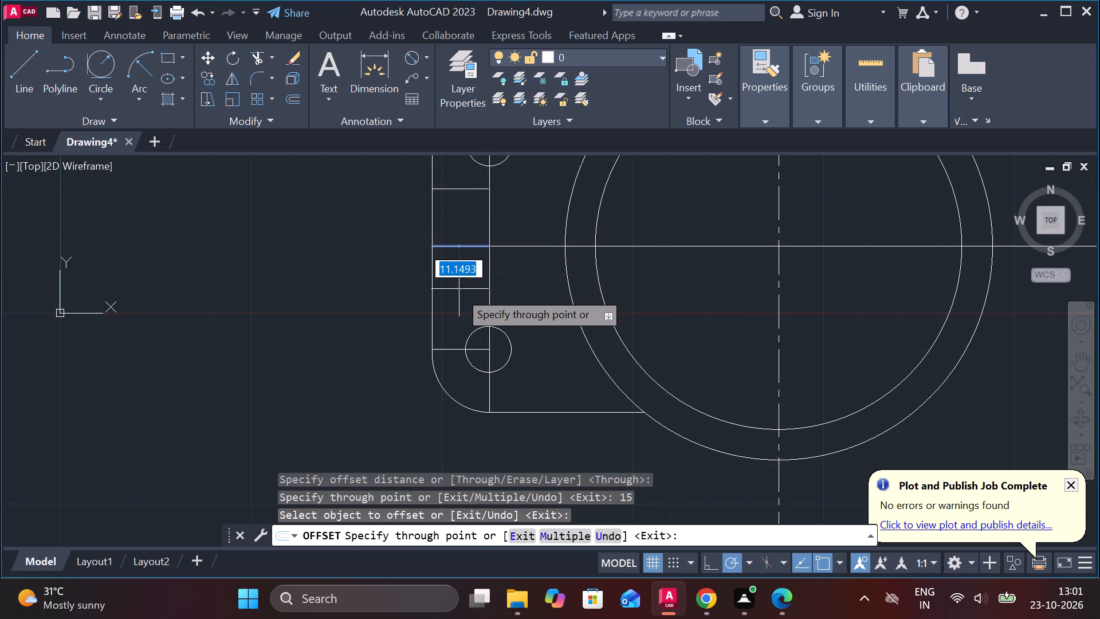
text(15)
key(space)
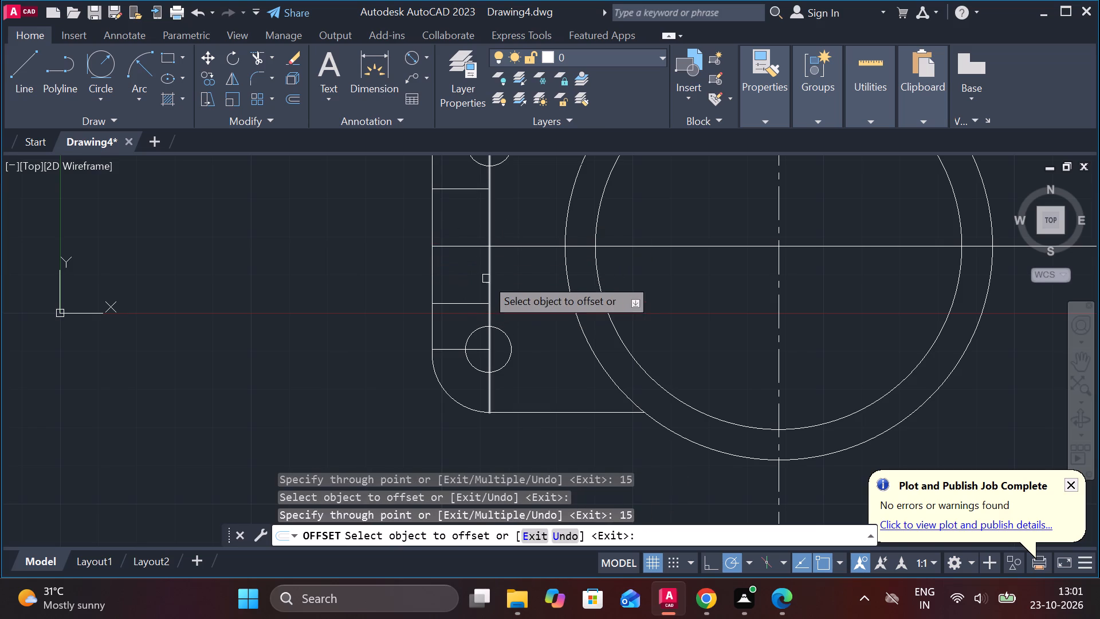
key(Escape)
Erase the original short centre segment midway between the two offset lines.
click(452, 247)
text(E)
key(space)
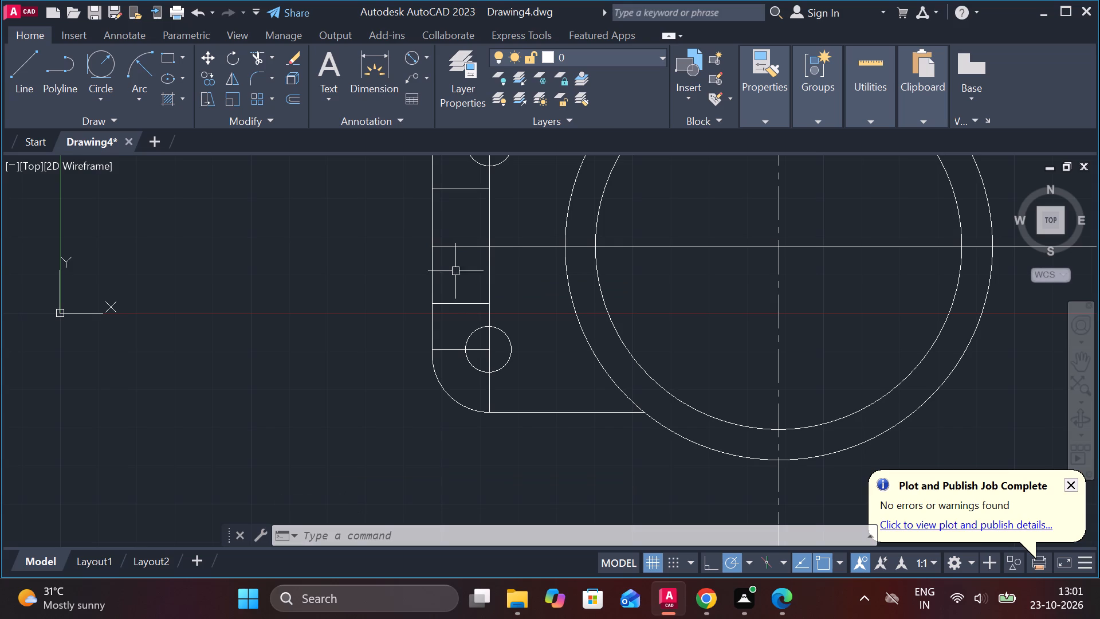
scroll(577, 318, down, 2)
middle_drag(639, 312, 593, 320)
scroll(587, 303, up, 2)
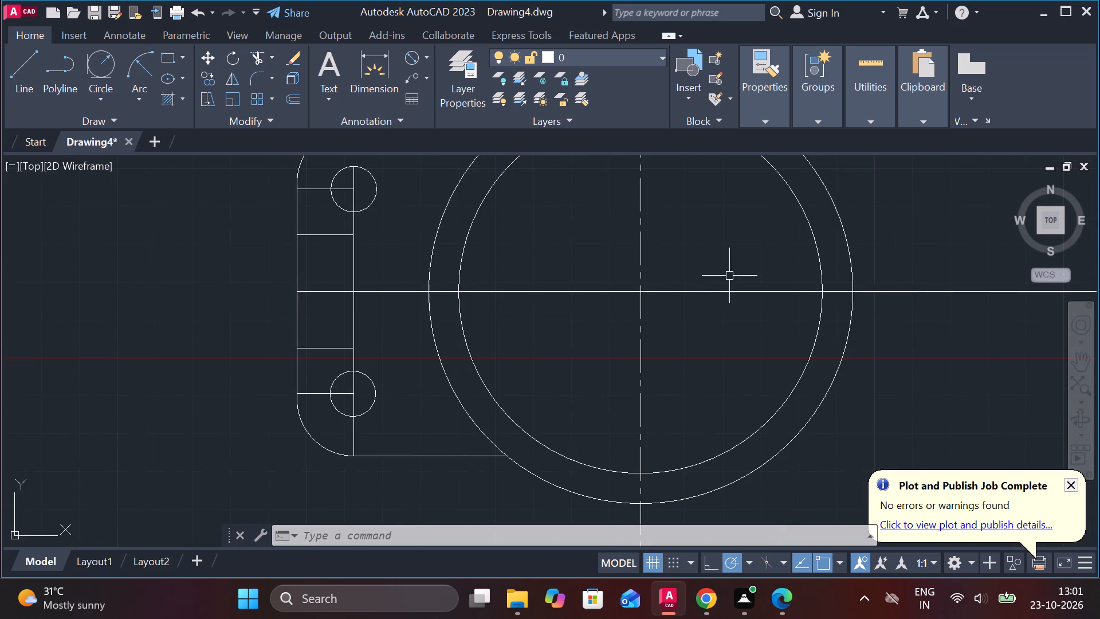
Draw a vertical line from the centre of the column circles up to the inner circle.
key(l)
key(Return)
click(644, 289)
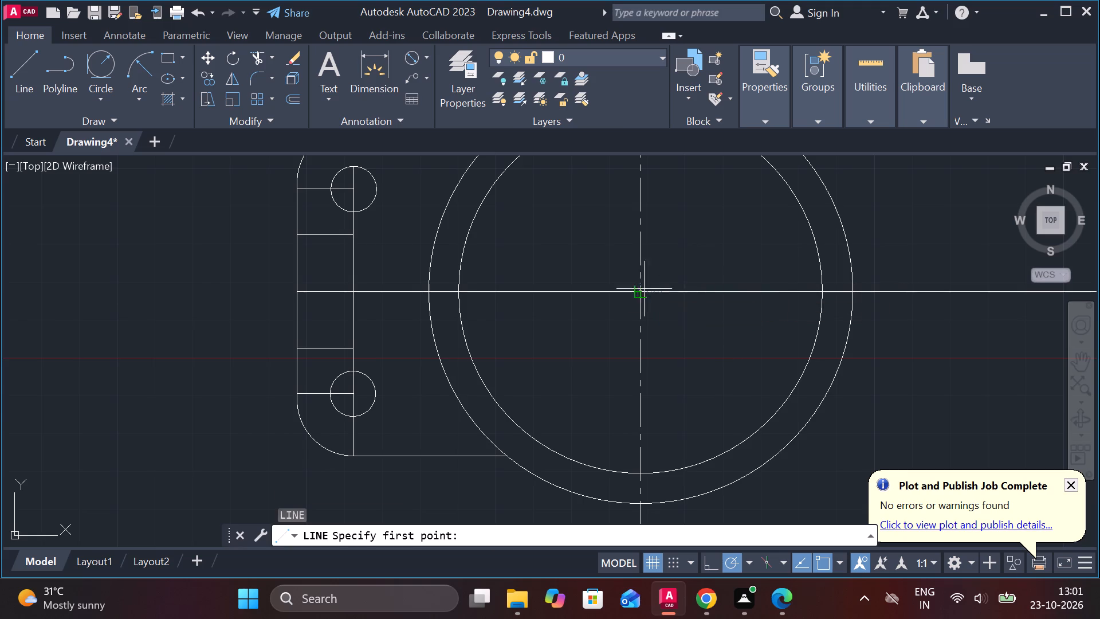
middle_drag(643, 267, 643, 350)
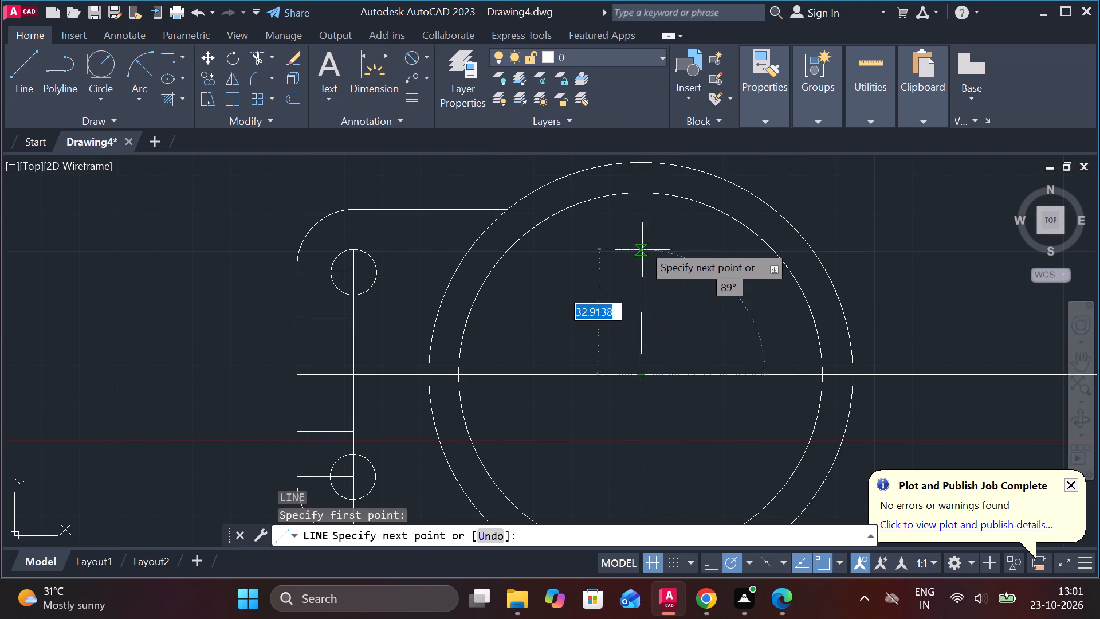
click(639, 189)
key(Escape)
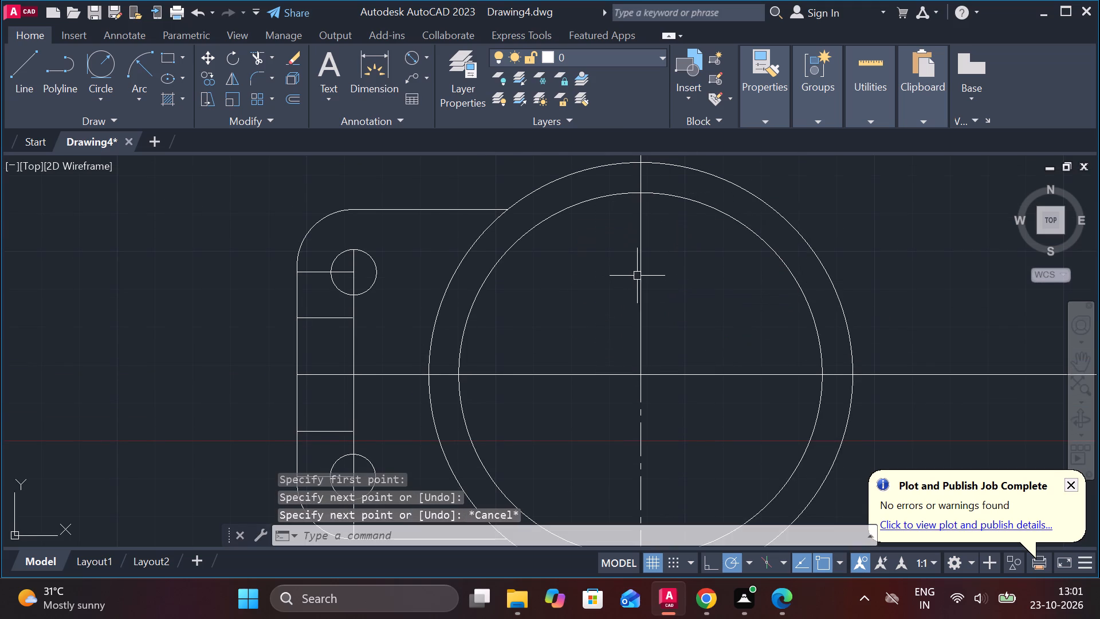
Offset the new vertical line 24 mm to the right inside the inner column circle.
click(638, 274)
key(o)
key(Return)
key(Return)
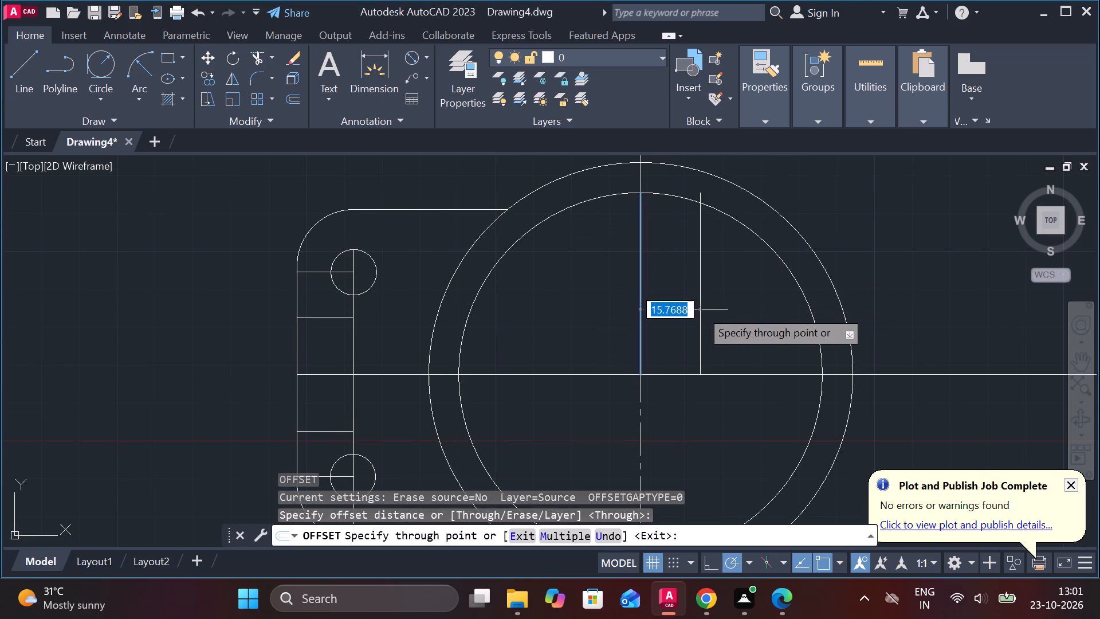
text(24)
key(Return)
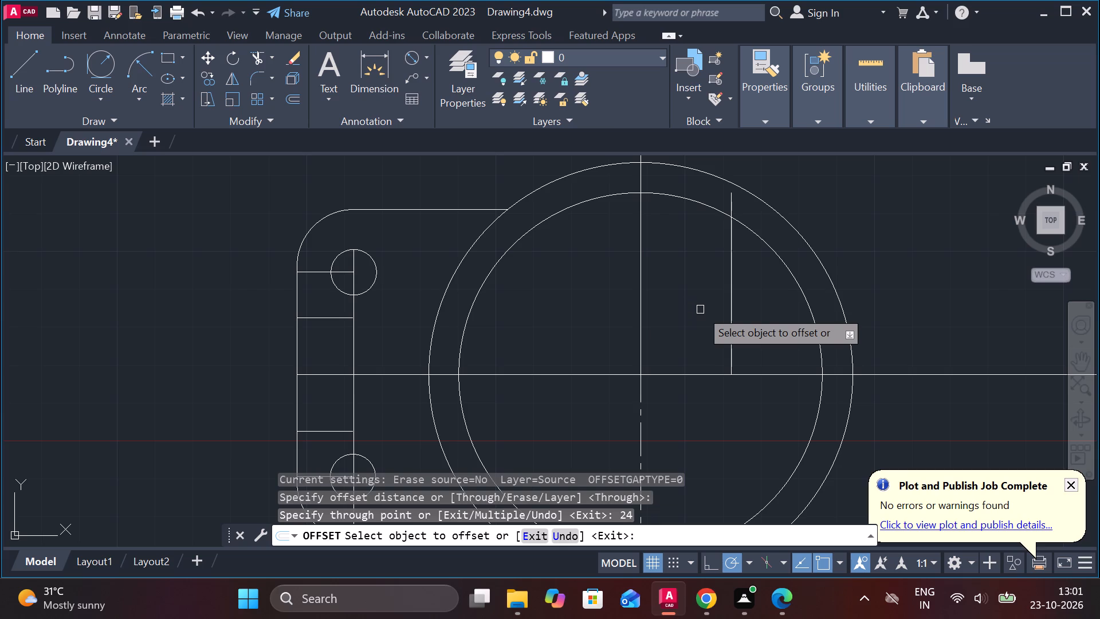
key(Escape)
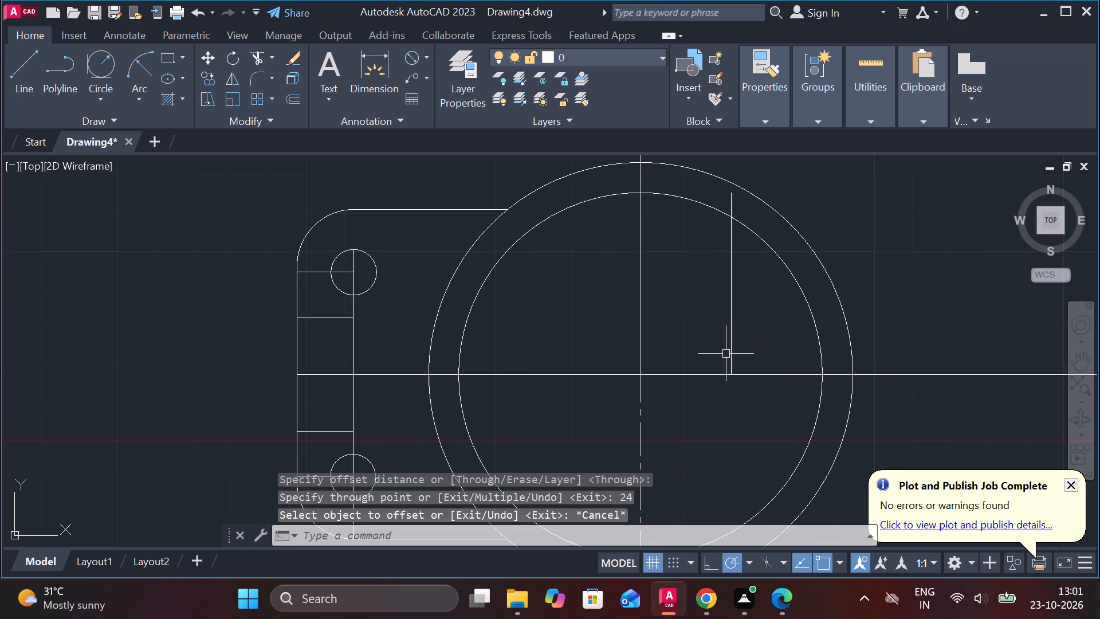
Lengthen the offset vertical line downward past the level of the lower rib line.
click(730, 342)
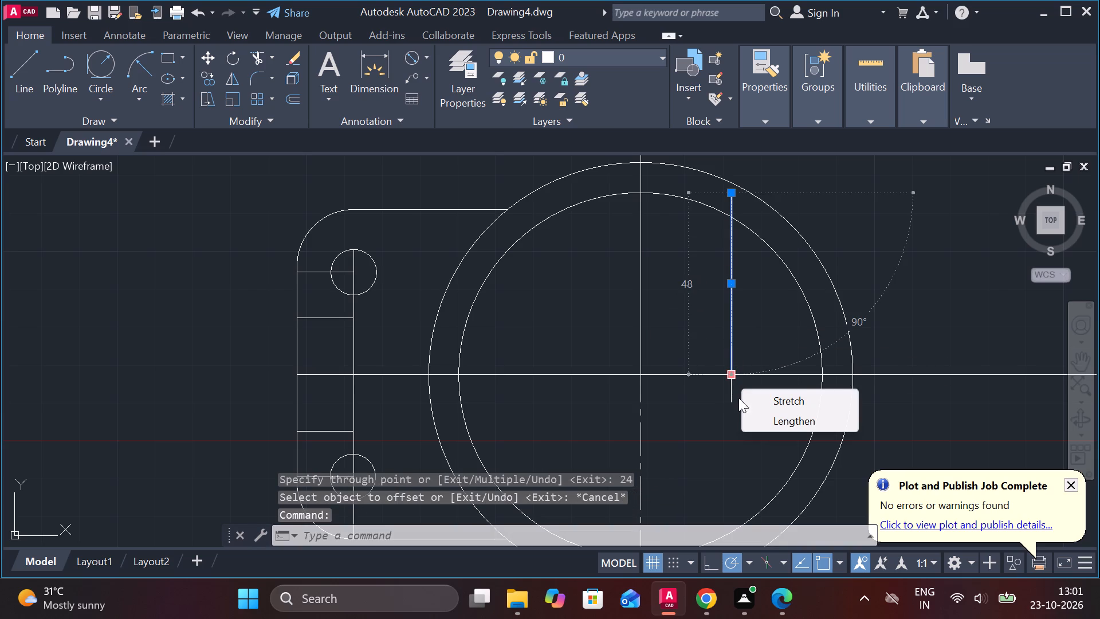
click(767, 422)
click(751, 480)
key(Escape)
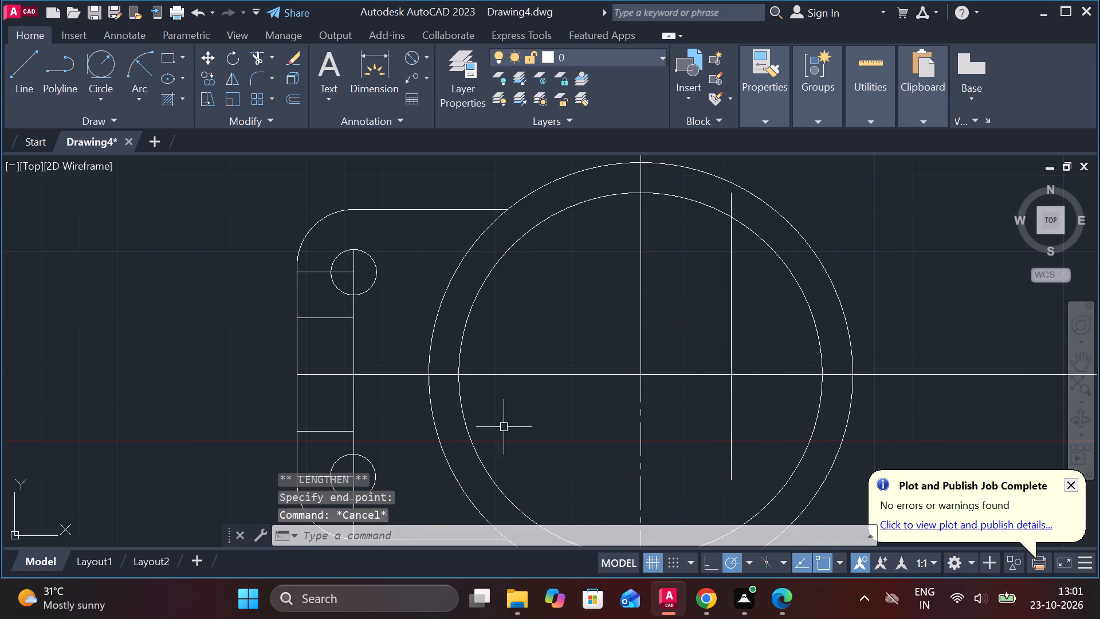
Extend the upper and lower rib lines across the column circles to the offset vertical line.
middle_drag(461, 426, 632, 434)
text(EX)
key(space)
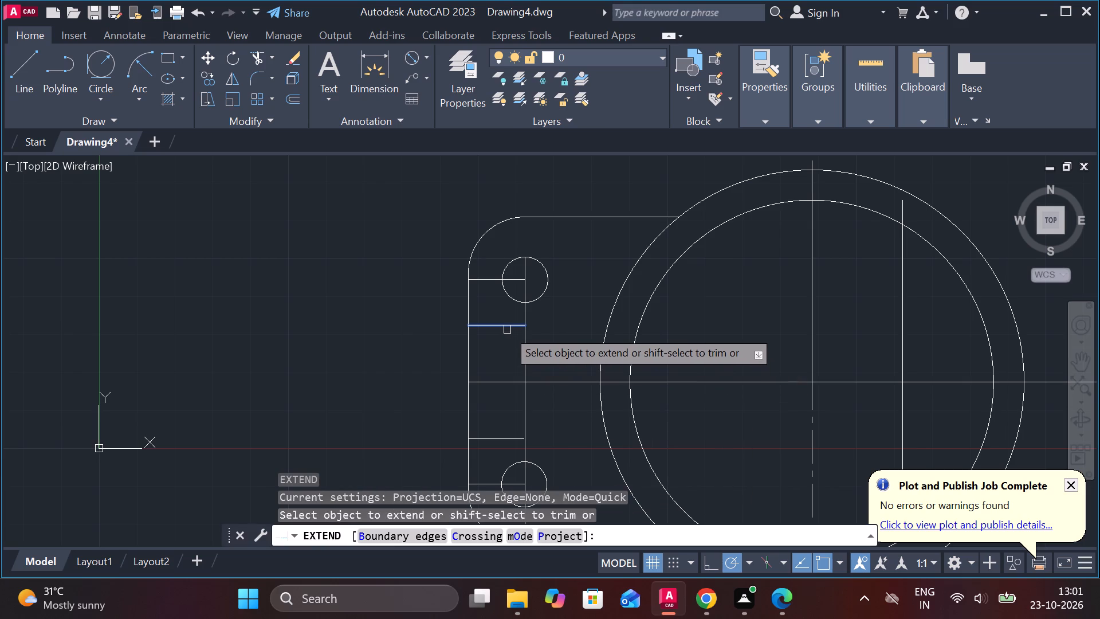
click(504, 325)
click(516, 325)
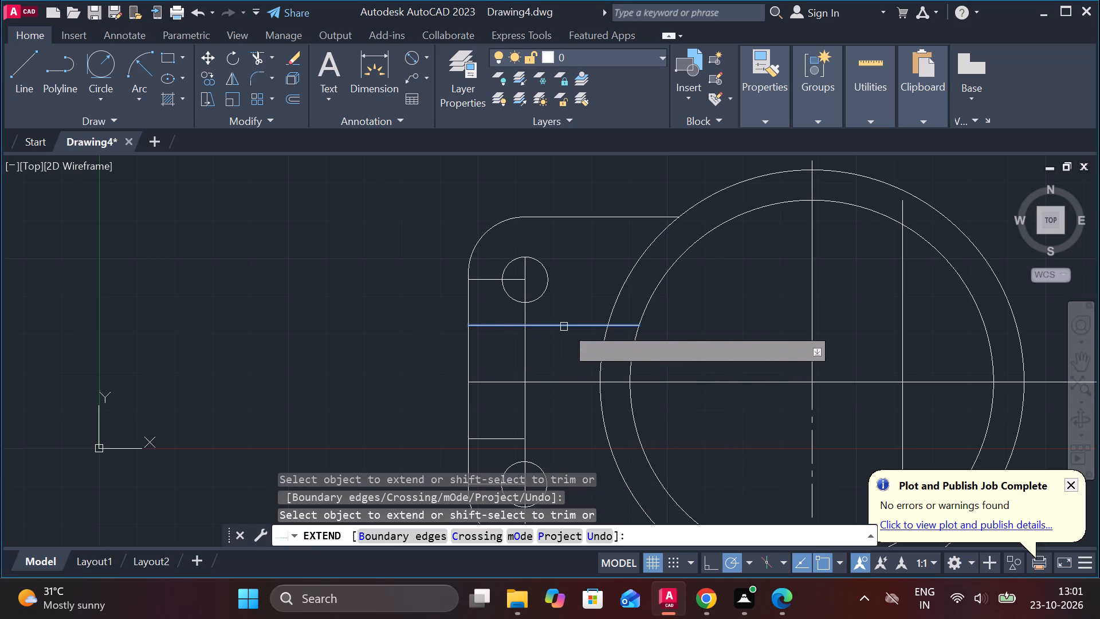
click(571, 327)
click(626, 327)
click(681, 327)
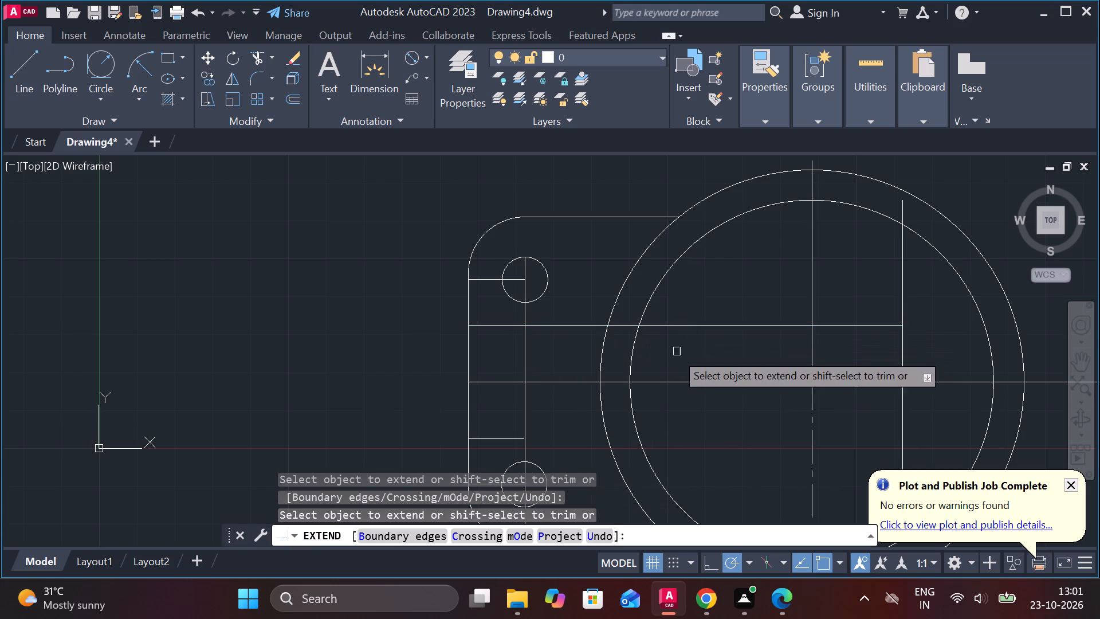
middle_drag(659, 364, 670, 303)
click(523, 374)
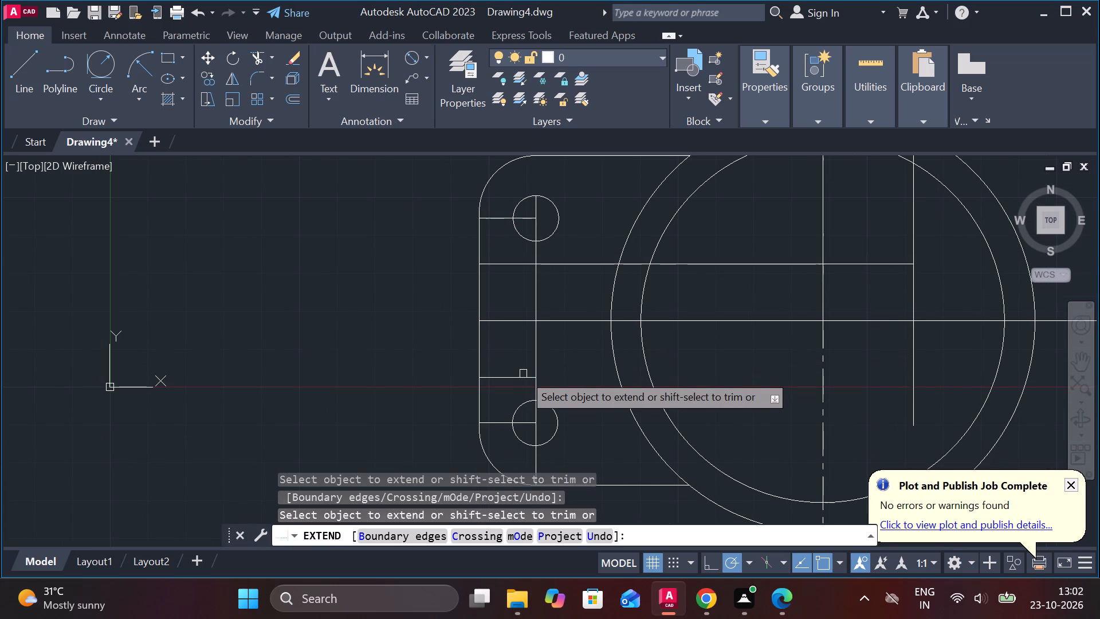
click(524, 382)
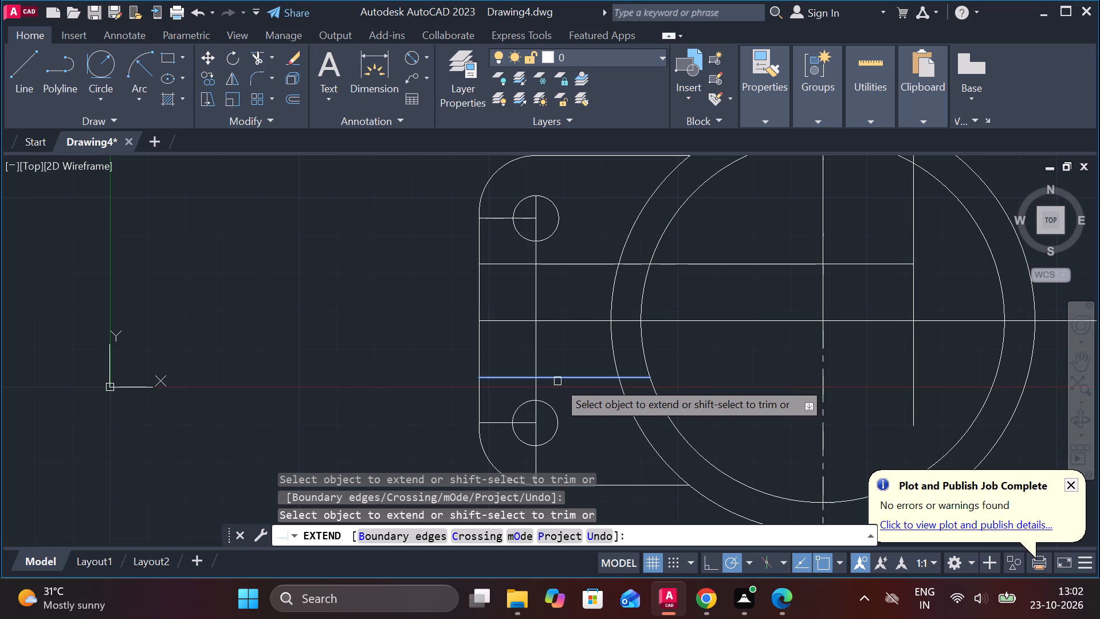
click(557, 381)
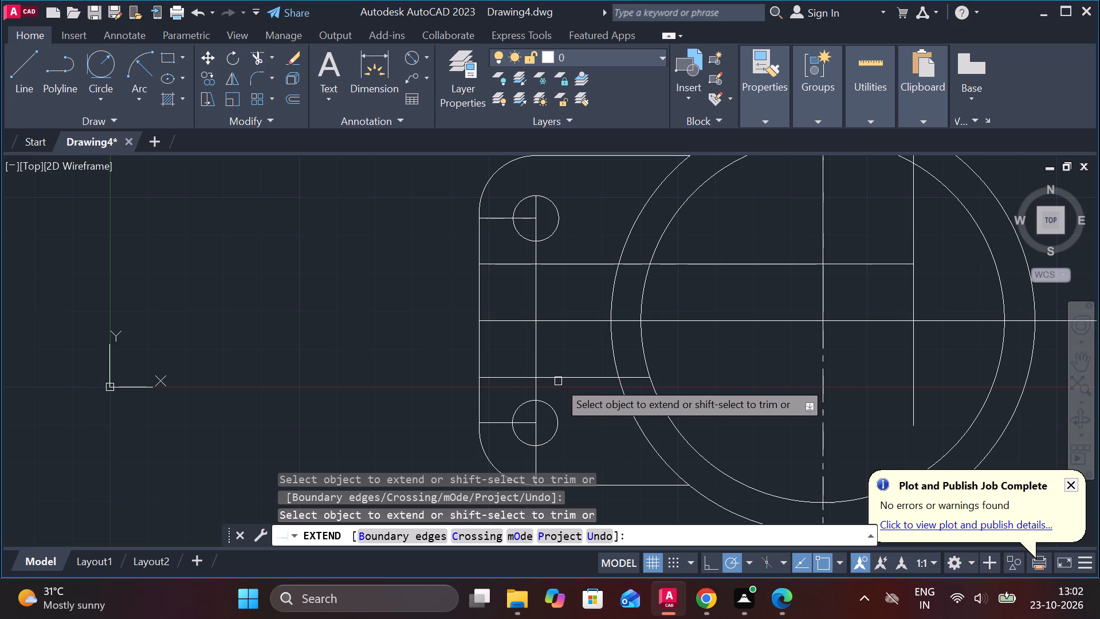
click(619, 380)
click(786, 381)
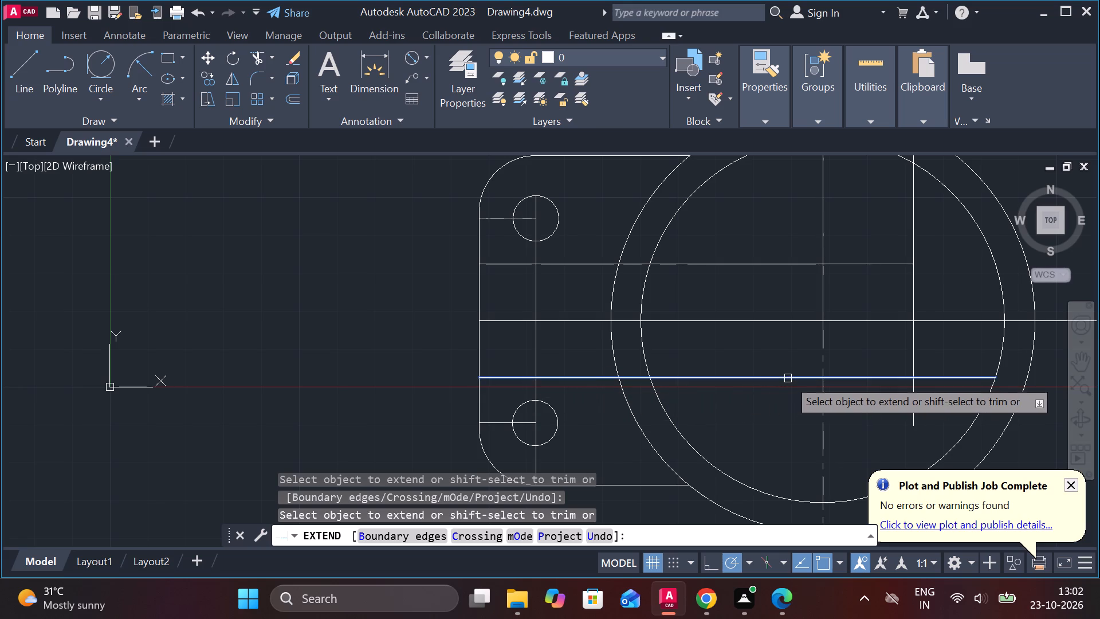
key(Escape)
Erase the construction line running from the circle centre up to the inner circle.
scroll(787, 390, down, 1)
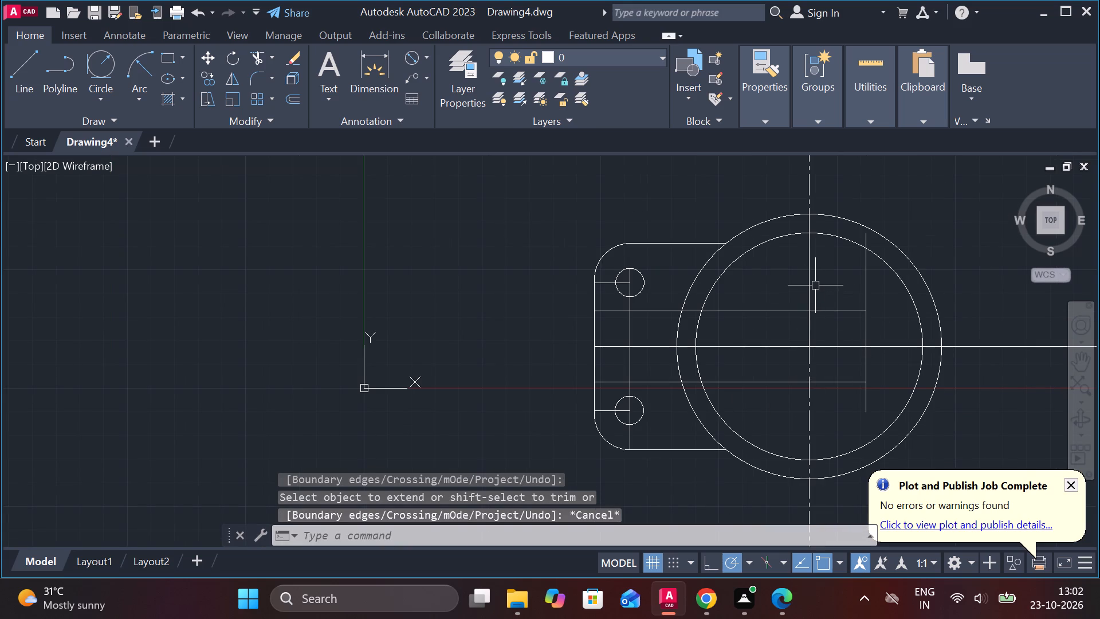
click(812, 284)
text(E)
key(space)
Trim the vertical line's ends above the upper rib line and below the lower rib line to close the rectangle.
middle_drag(651, 370, 639, 370)
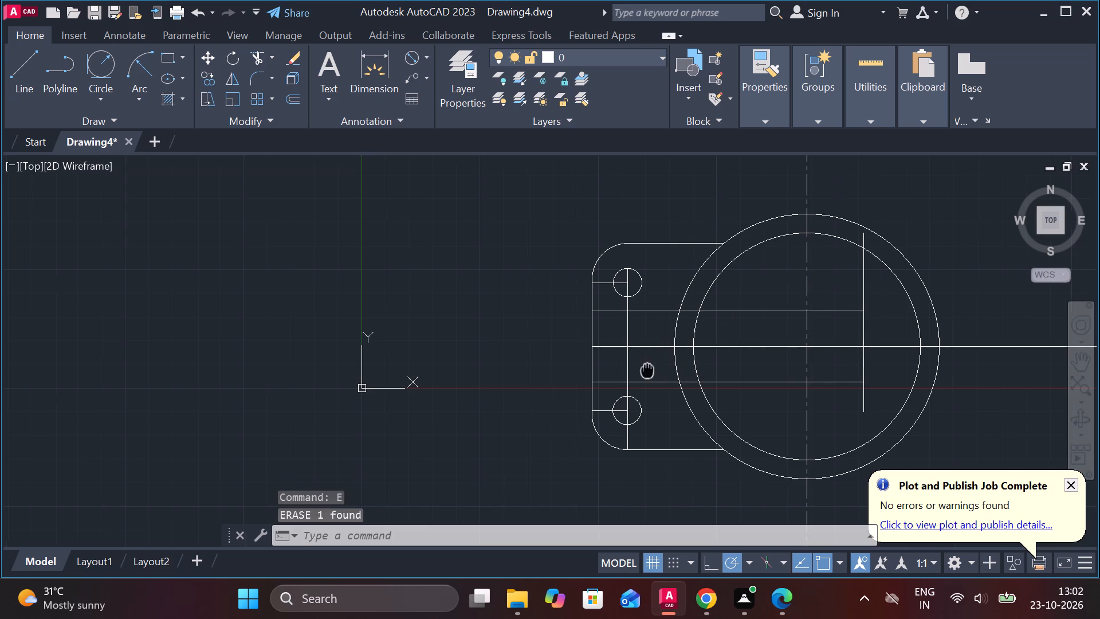
middle_drag(639, 370, 616, 375)
middle_drag(930, 331, 816, 358)
scroll(803, 322, up, 1)
text(TR)
key(space)
click(666, 241)
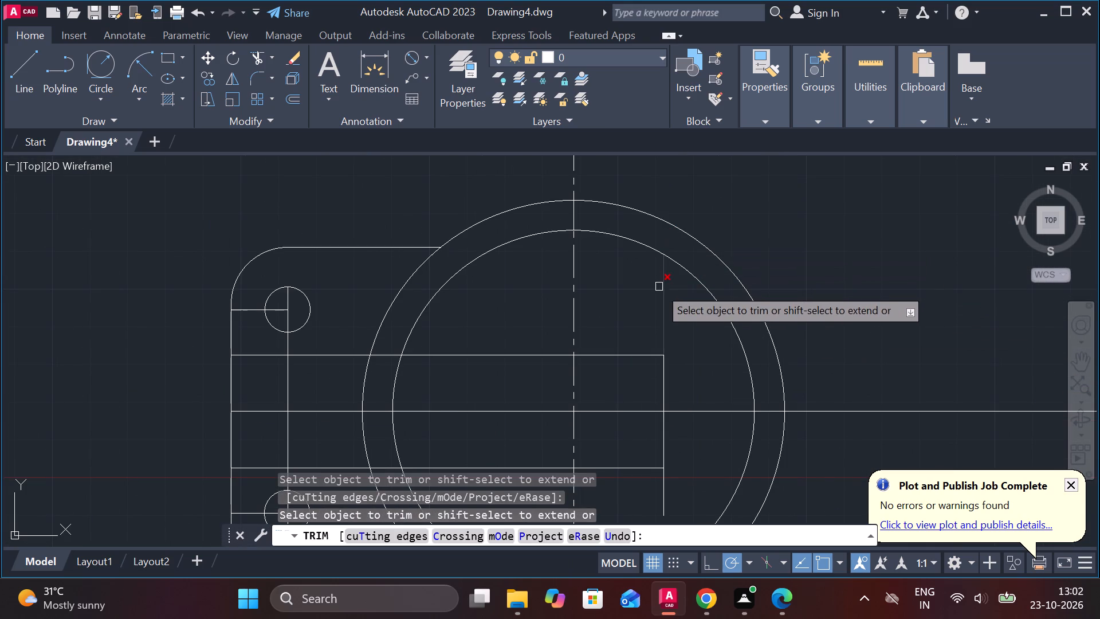
click(659, 287)
click(694, 325)
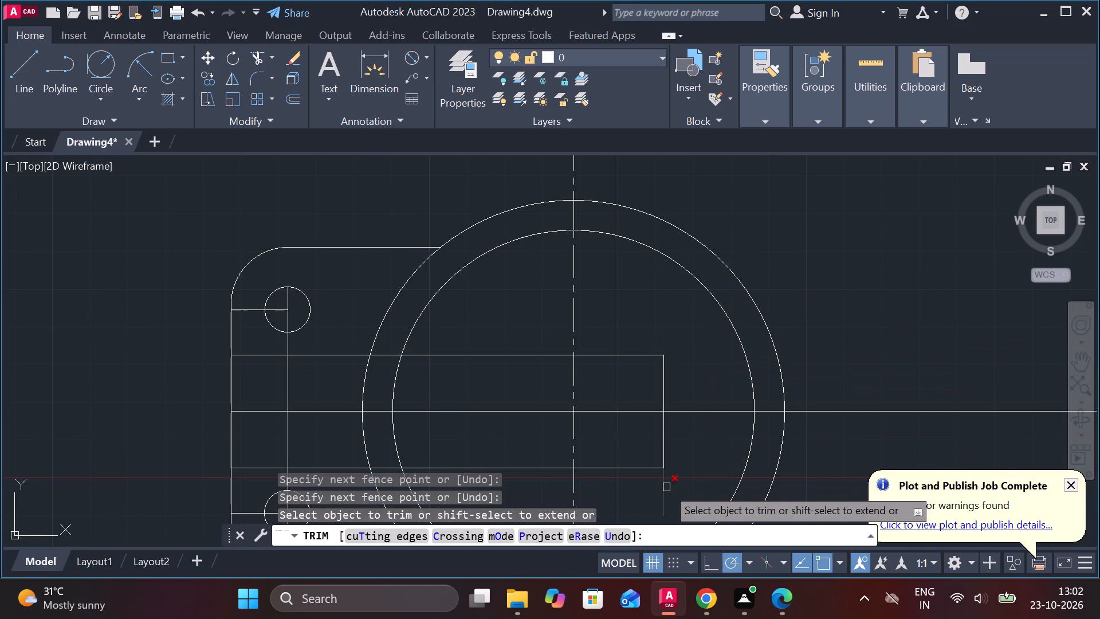
click(666, 487)
scroll(905, 399, down, 1)
middle_drag(898, 435, 932, 306)
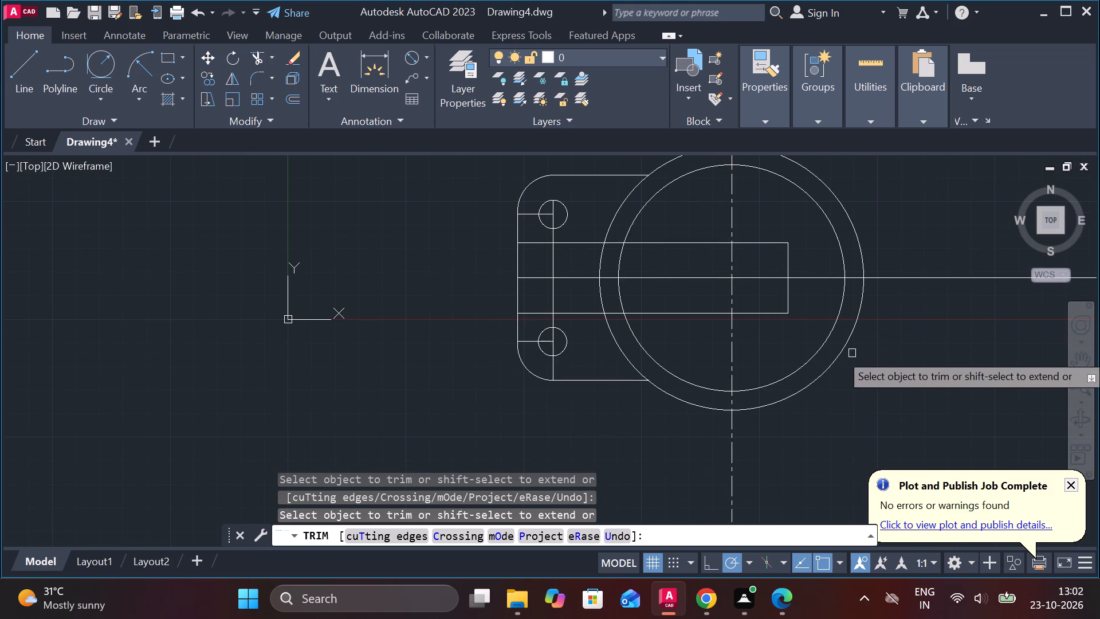
scroll(422, 339, up, 1)
middle_drag(410, 379, 404, 394)
middle_drag(431, 355, 375, 387)
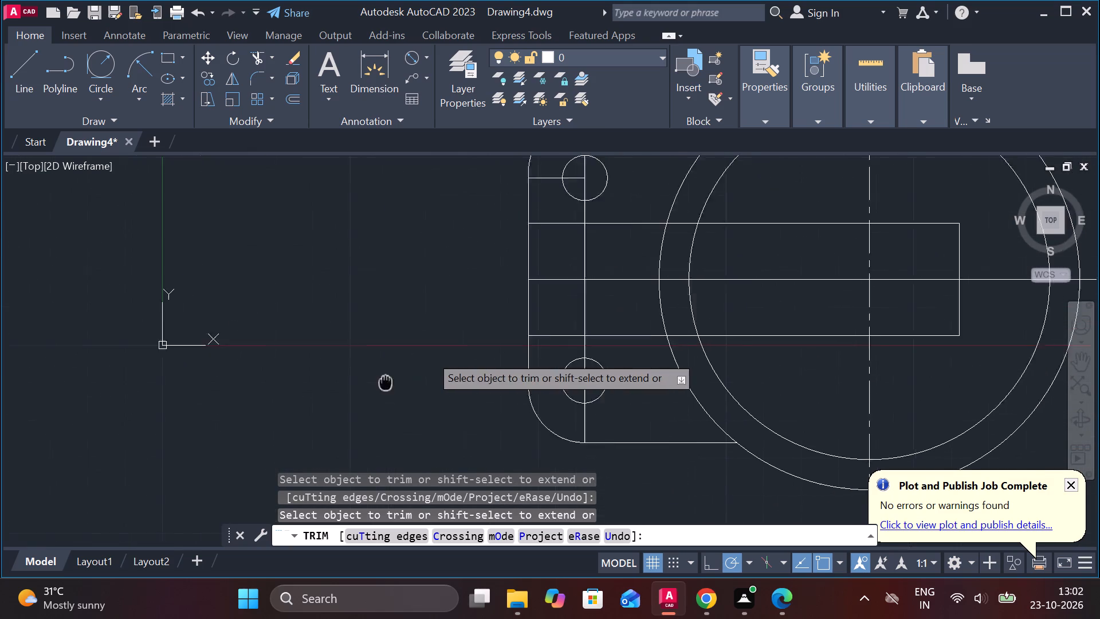
middle_drag(375, 387, 368, 393)
key(Escape)
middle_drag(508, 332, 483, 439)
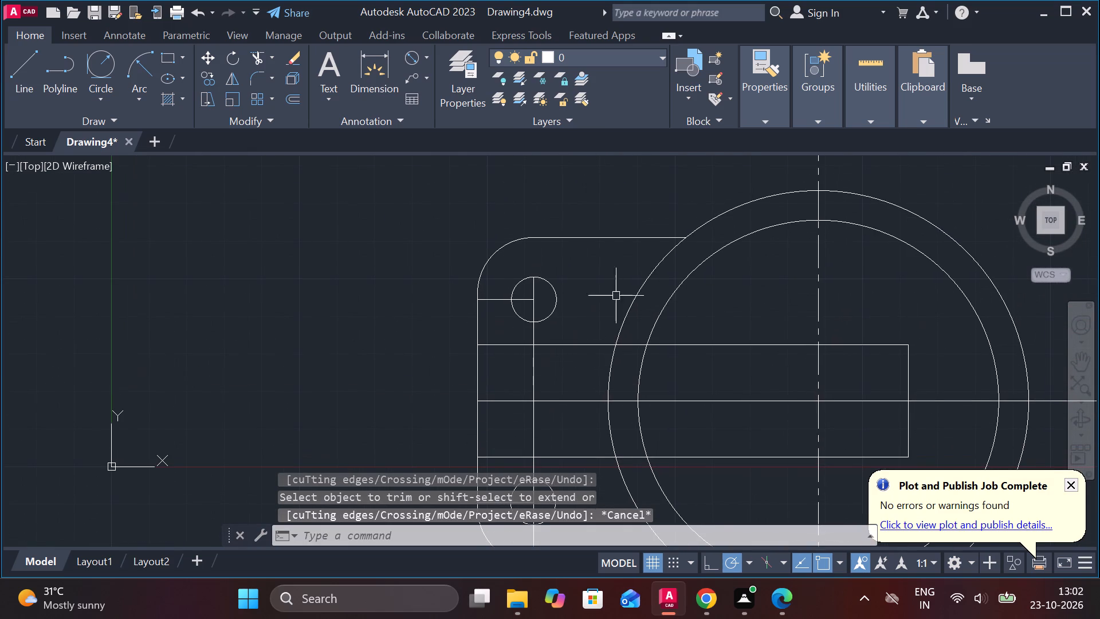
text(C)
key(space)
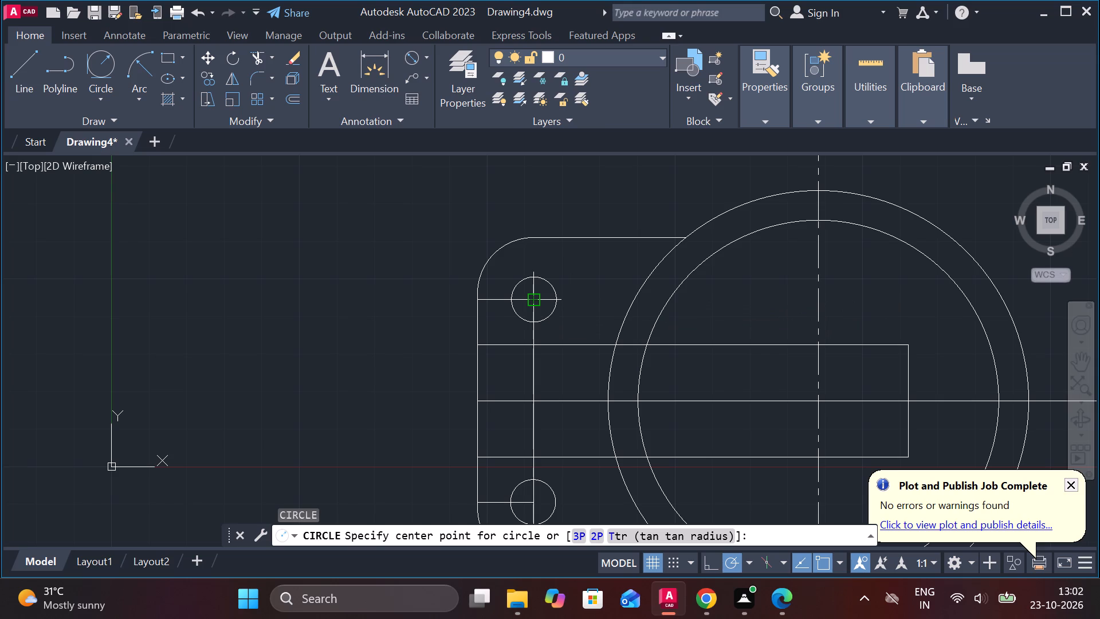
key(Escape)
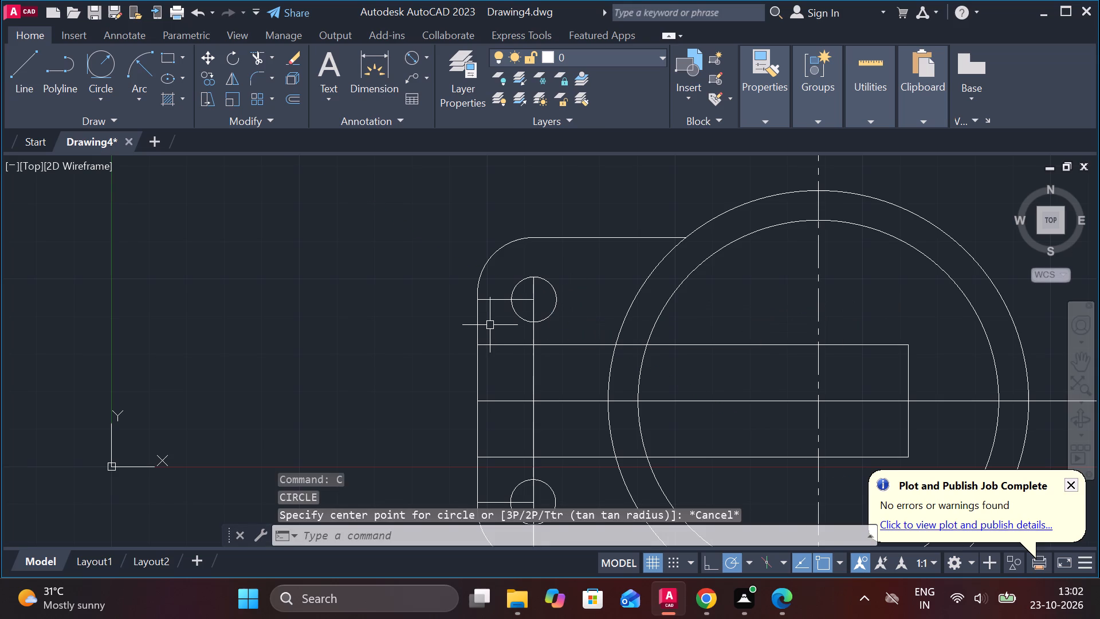
Offset the base's straight outer edge 27 mm inward, toward the column circles.
click(478, 322)
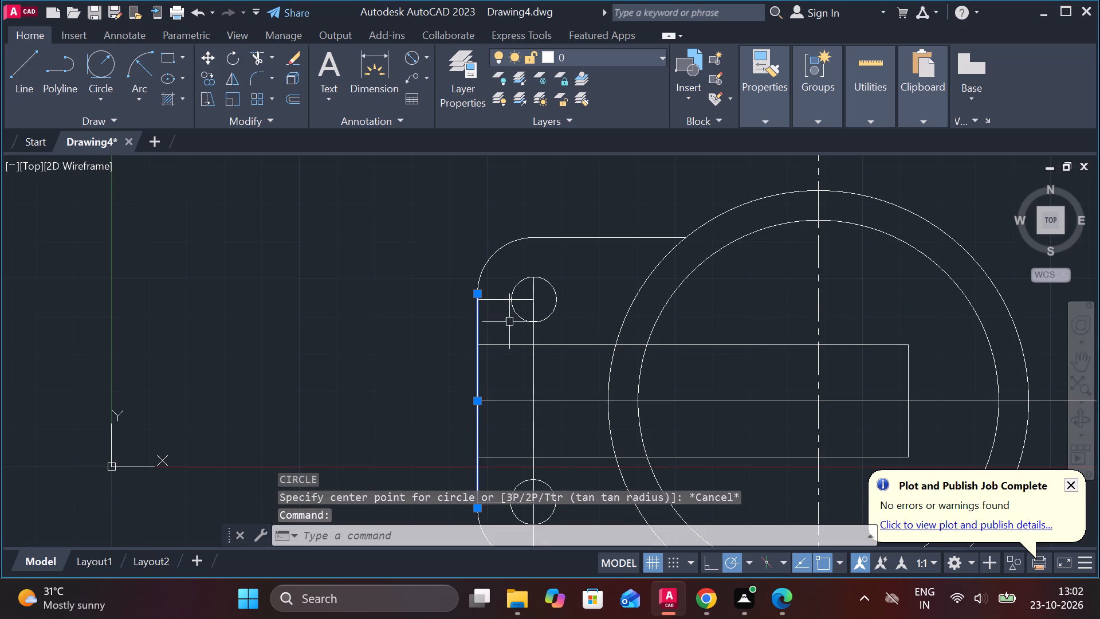
key(o)
key(Return)
key(Return)
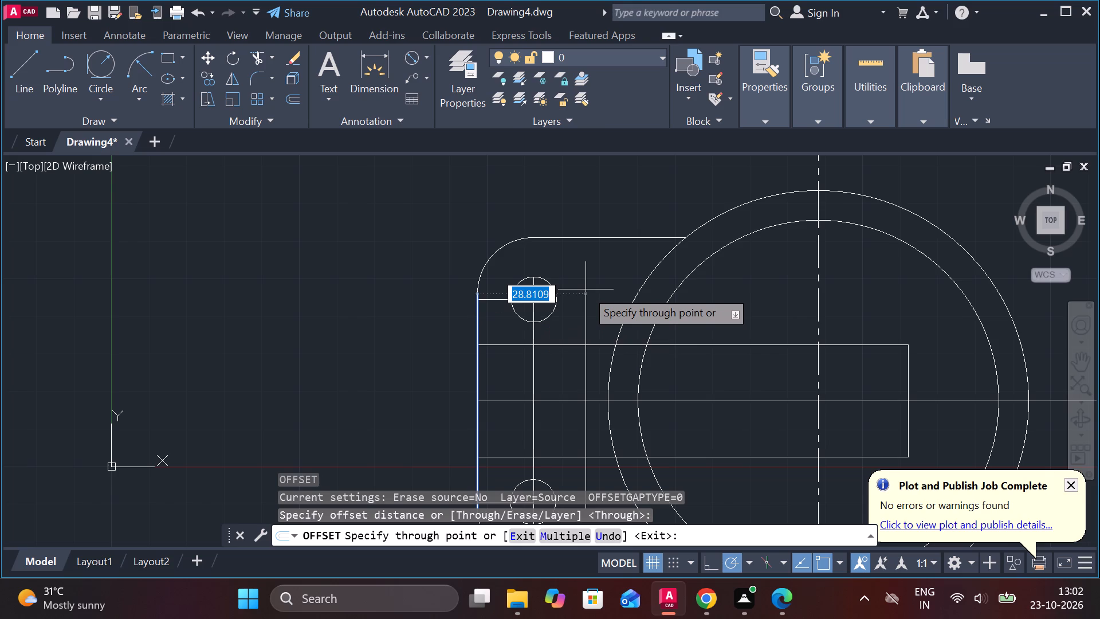
text(27)
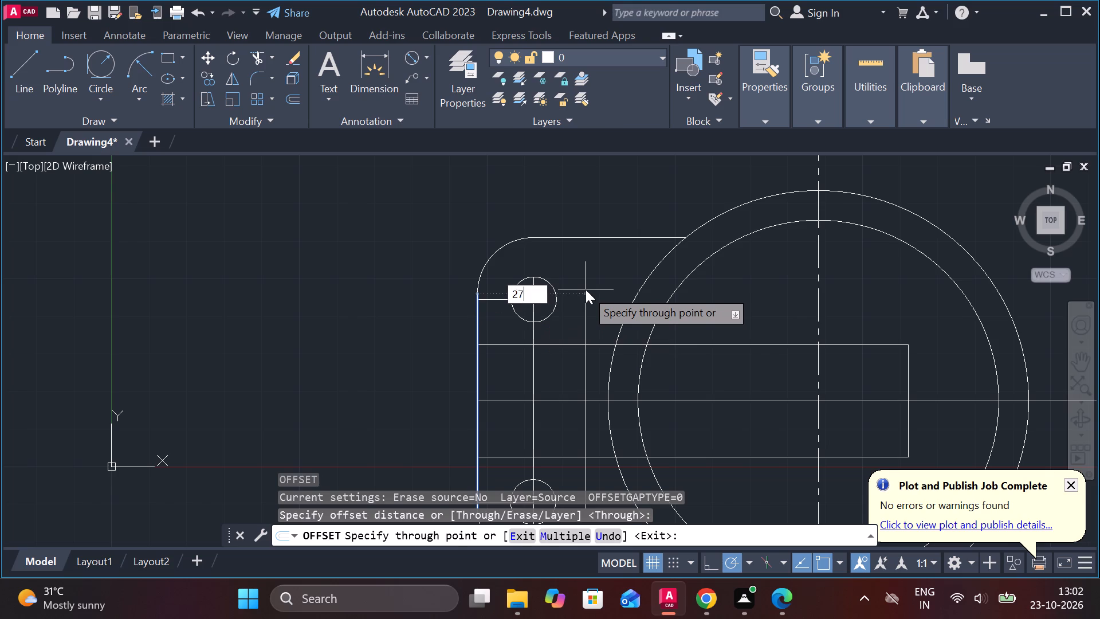
key(Return)
key(Escape)
Stretch both ends of the 27 mm offset line beyond the upper and lower base edges.
click(581, 309)
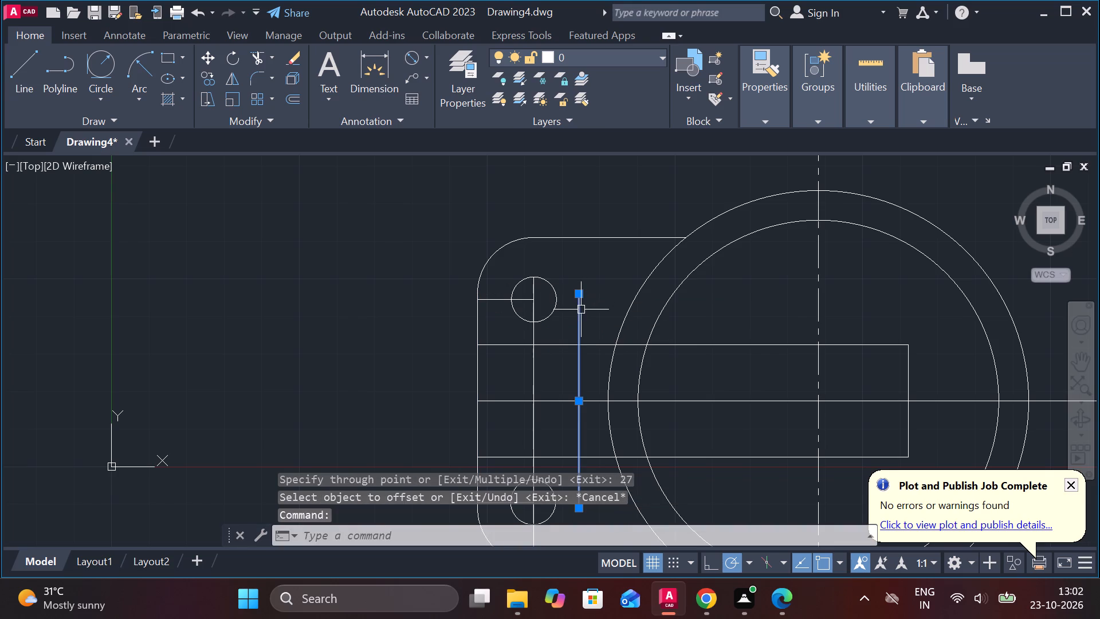
click(581, 293)
click(583, 212)
key(Escape)
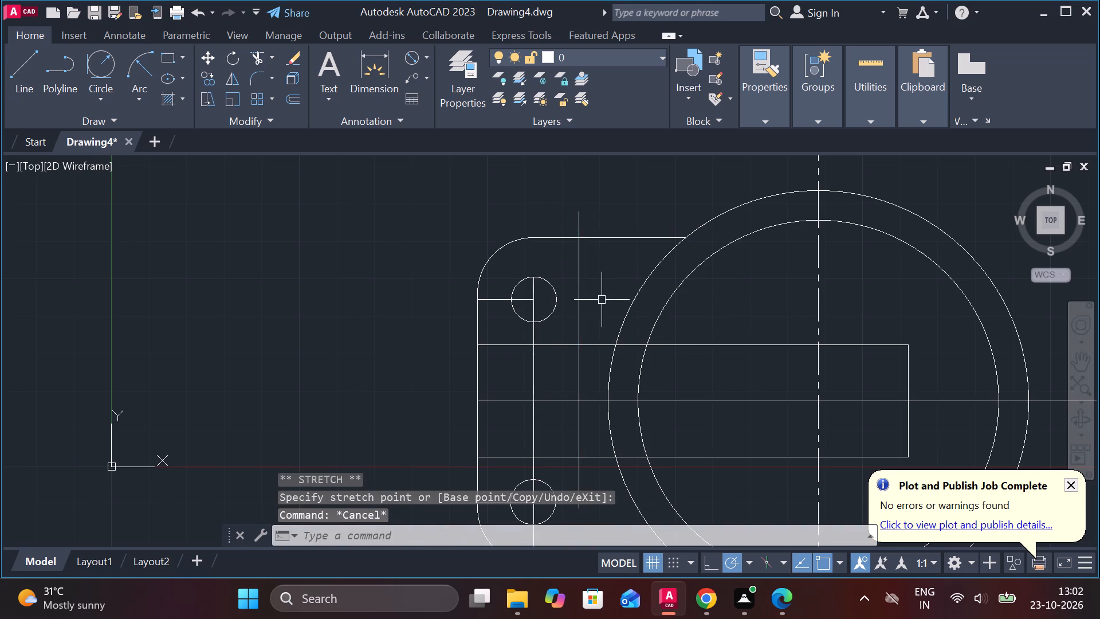
middle_drag(597, 300, 598, 177)
scroll(601, 179, down, 1)
click(587, 294)
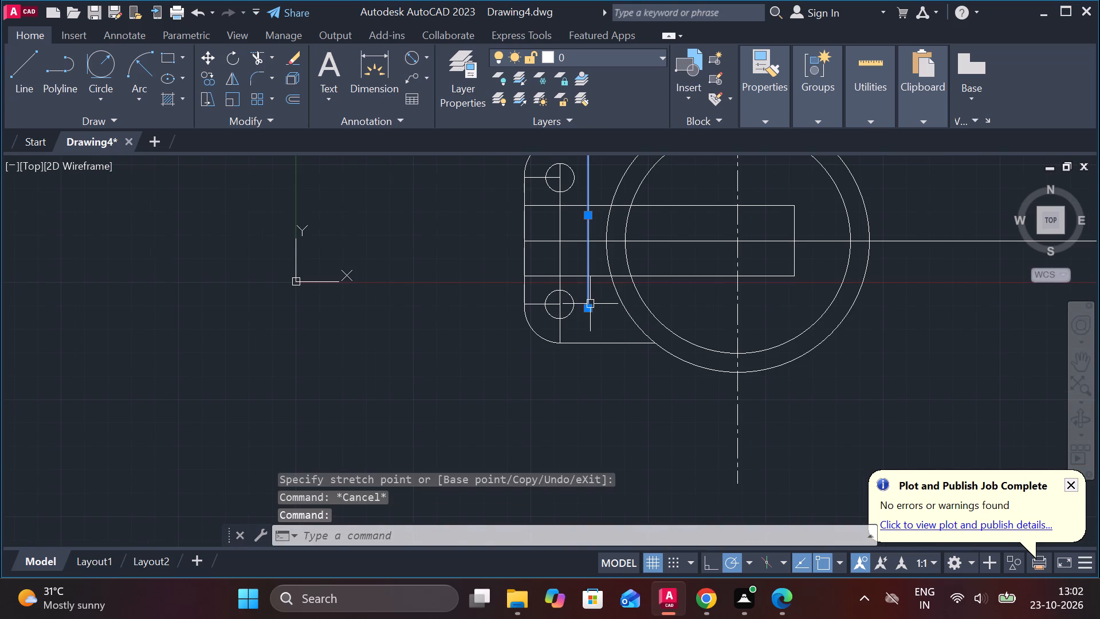
click(590, 310)
click(583, 410)
key(Escape)
Trim the 27 mm offset line and the bolt-hole vertical lines between the rib lines, plus the offset line's ends beyond the base edges.
middle_drag(620, 385, 633, 494)
text(TR)
key(space)
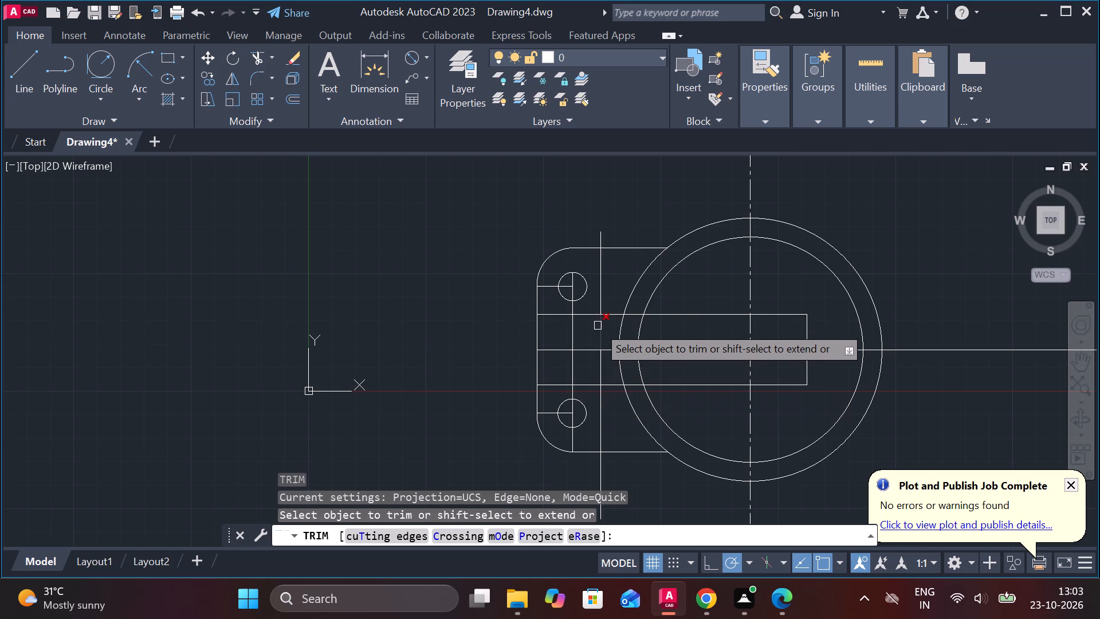
click(598, 326)
click(565, 328)
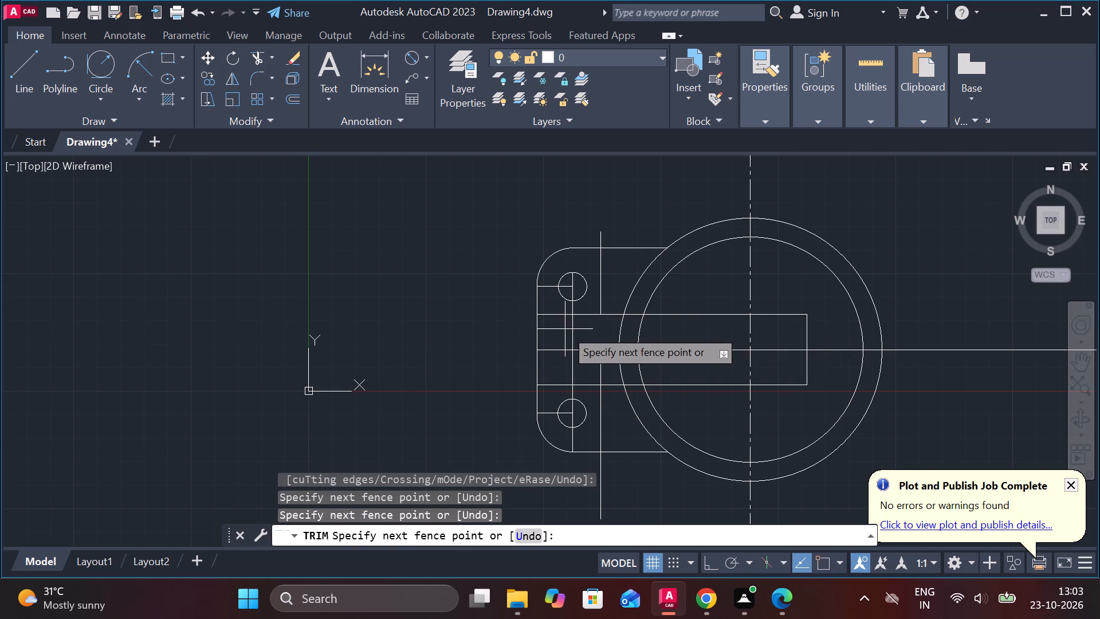
click(594, 335)
click(573, 311)
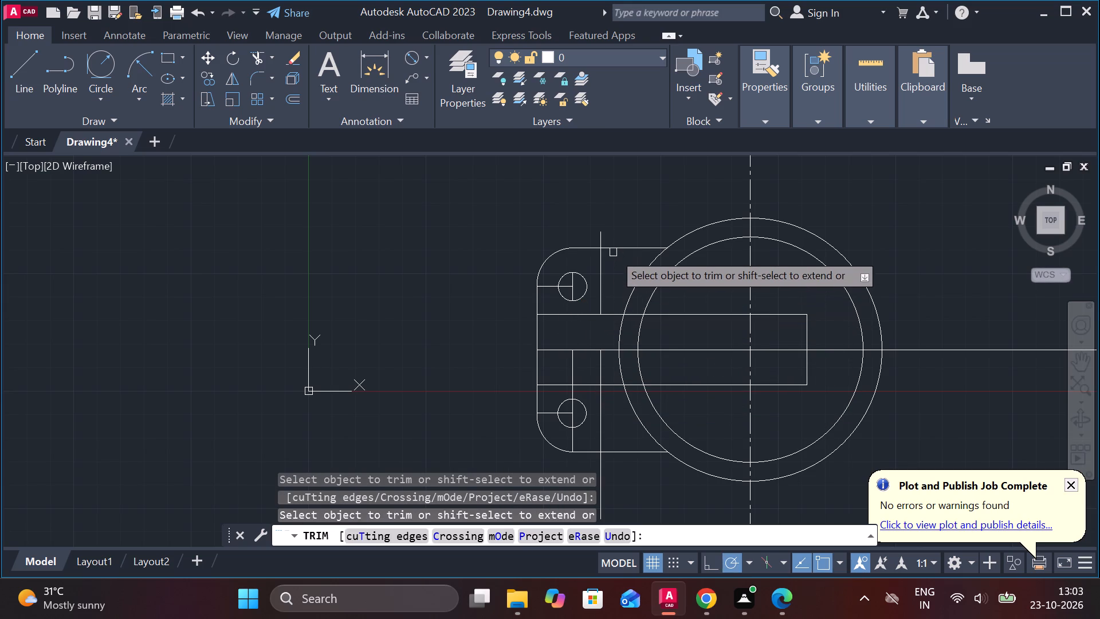
click(602, 239)
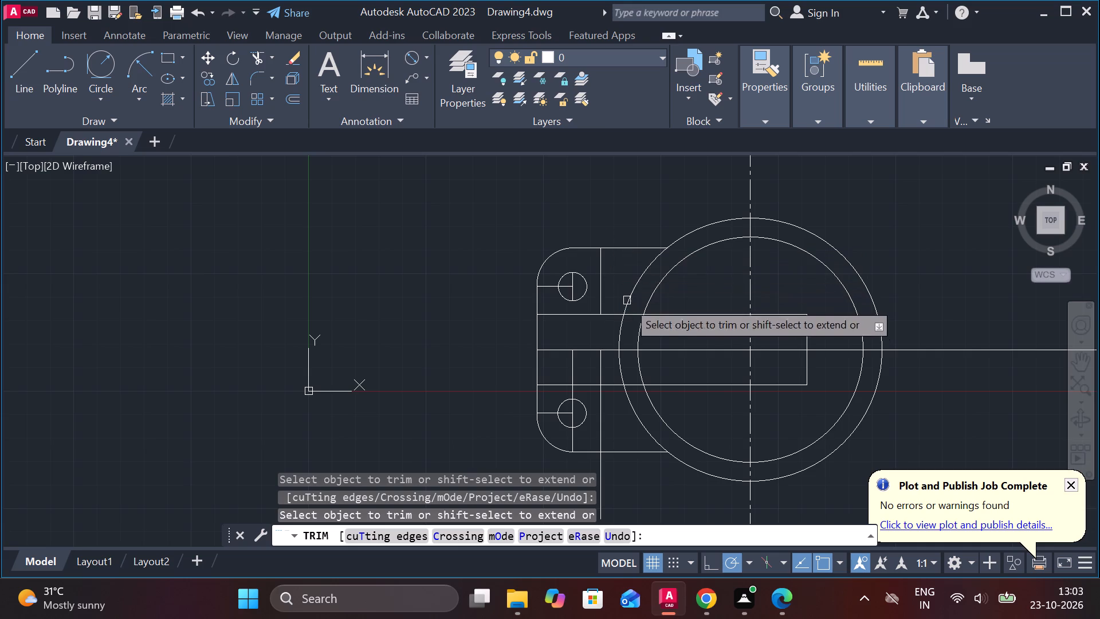
middle_drag(610, 422, 613, 380)
click(607, 433)
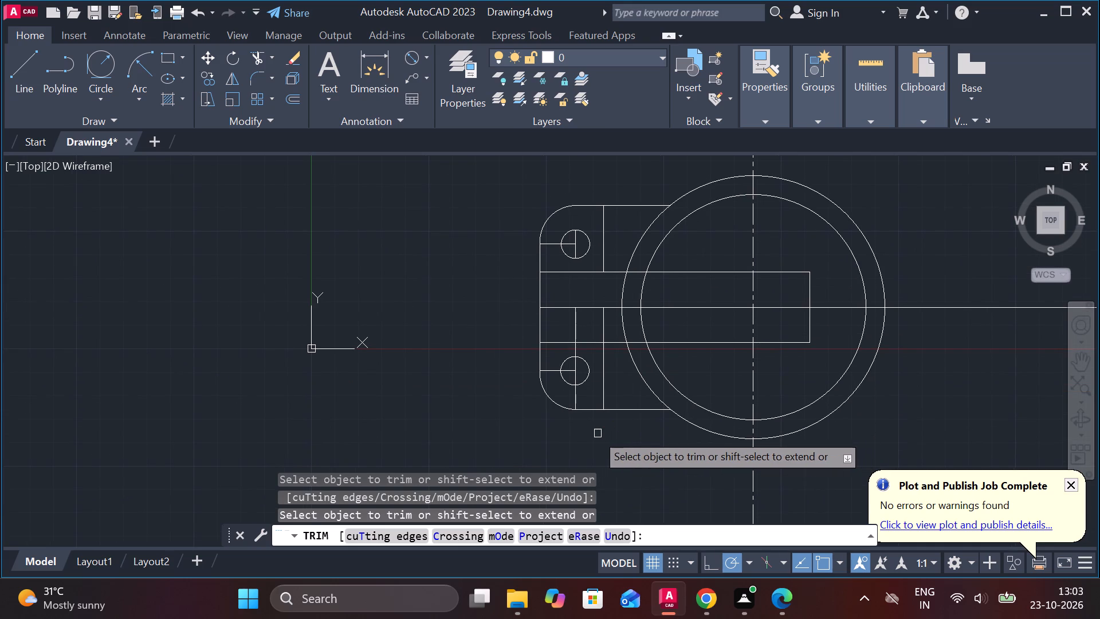
click(572, 321)
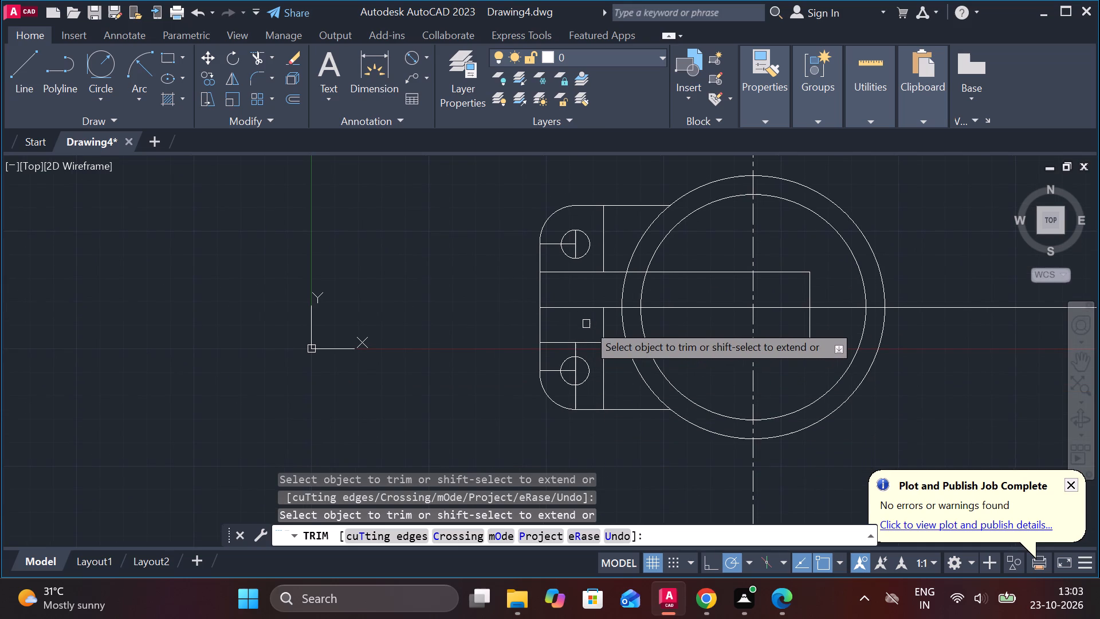
click(604, 320)
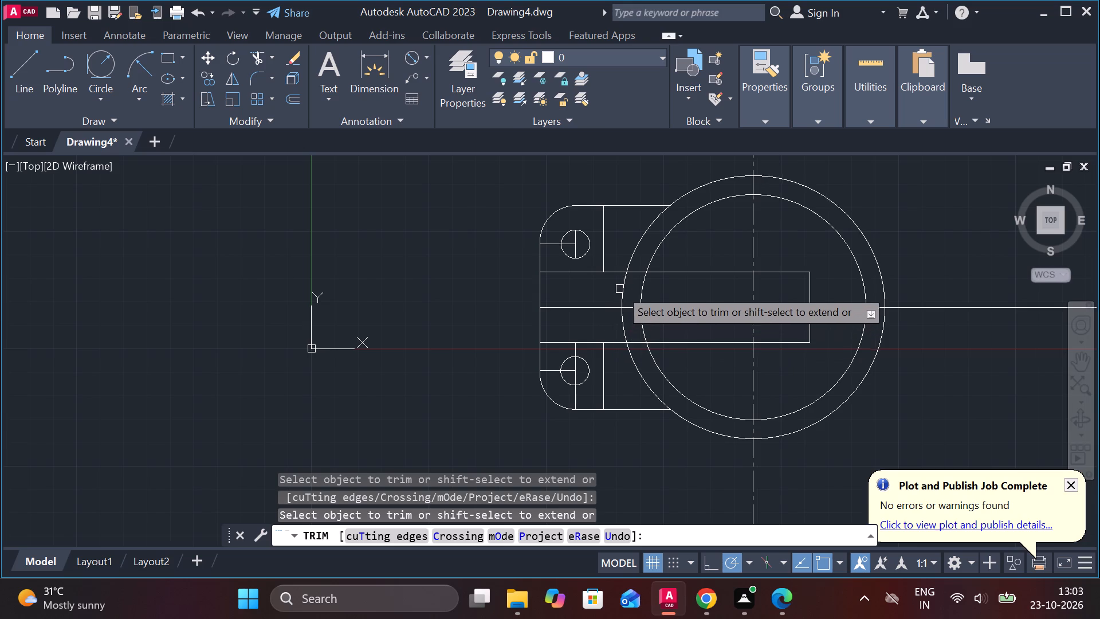
Trim the upper and lower rib lines between the 27 mm offset line and the outer column circle.
click(612, 275)
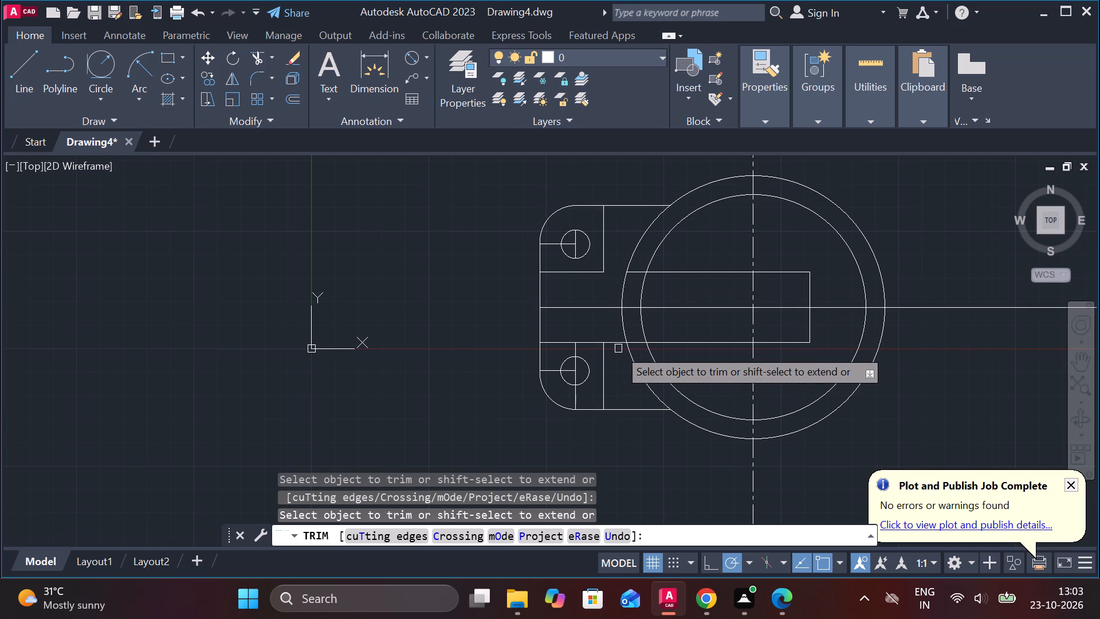
click(614, 339)
key(Escape)
Fillet the inner corners of both bolt-hole pads, between rib line and offset line, with a radius of 15.
text(F R)
key(space)
key(space)
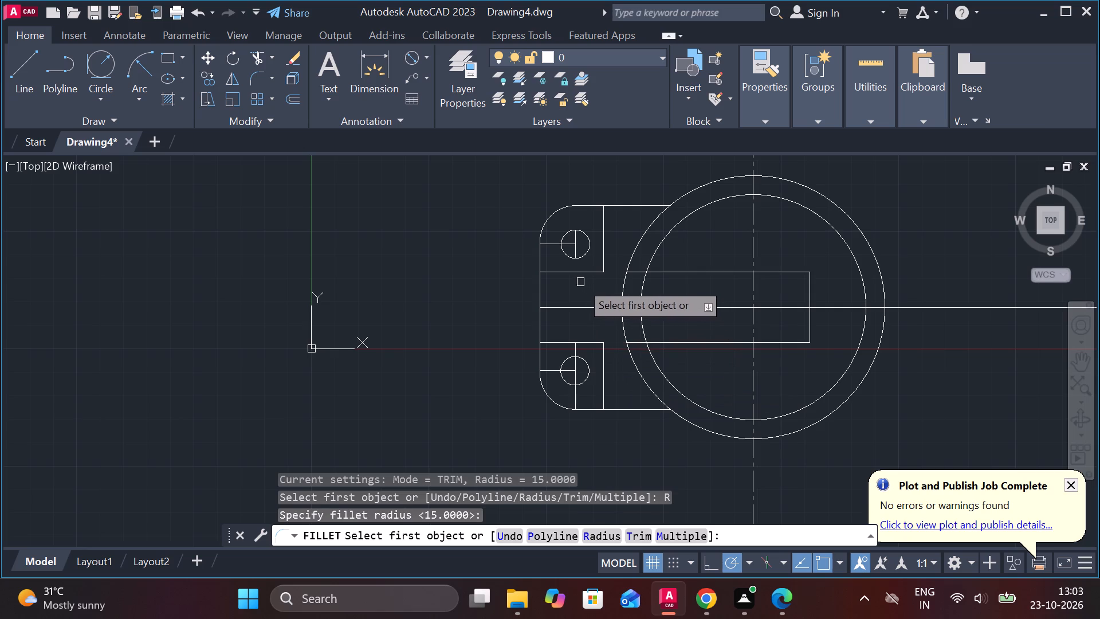
click(574, 273)
click(608, 260)
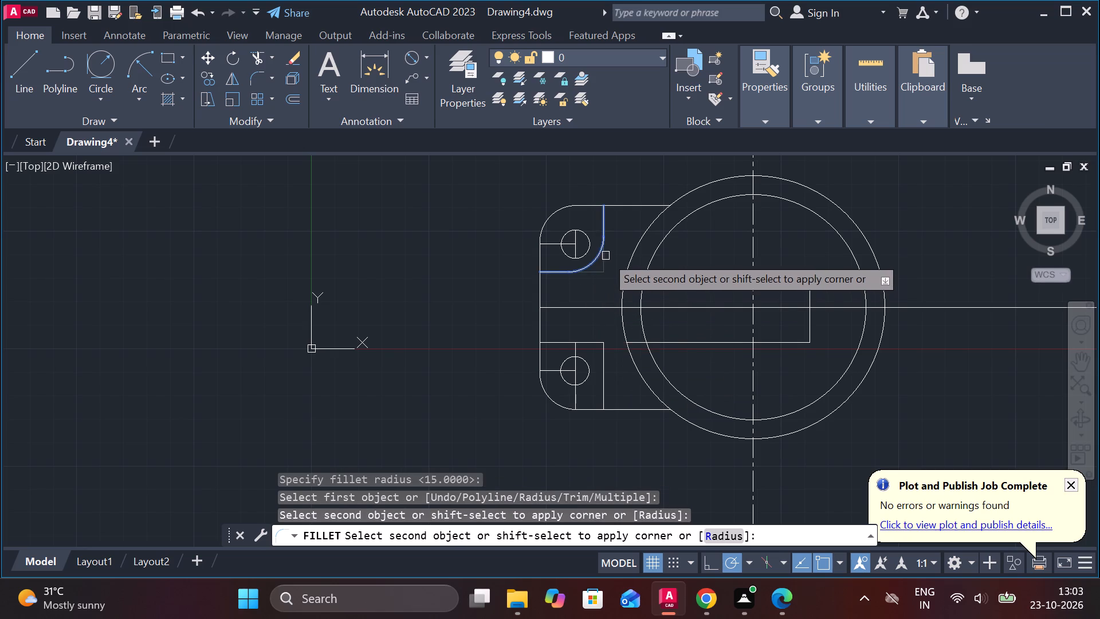
click(602, 250)
key(space)
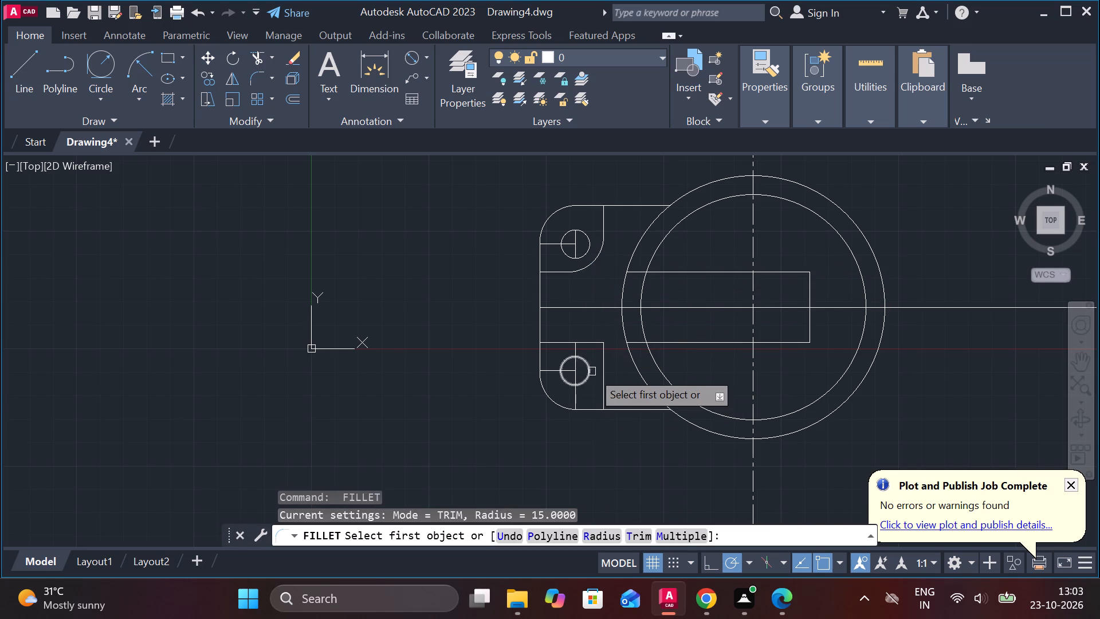
click(588, 342)
click(610, 369)
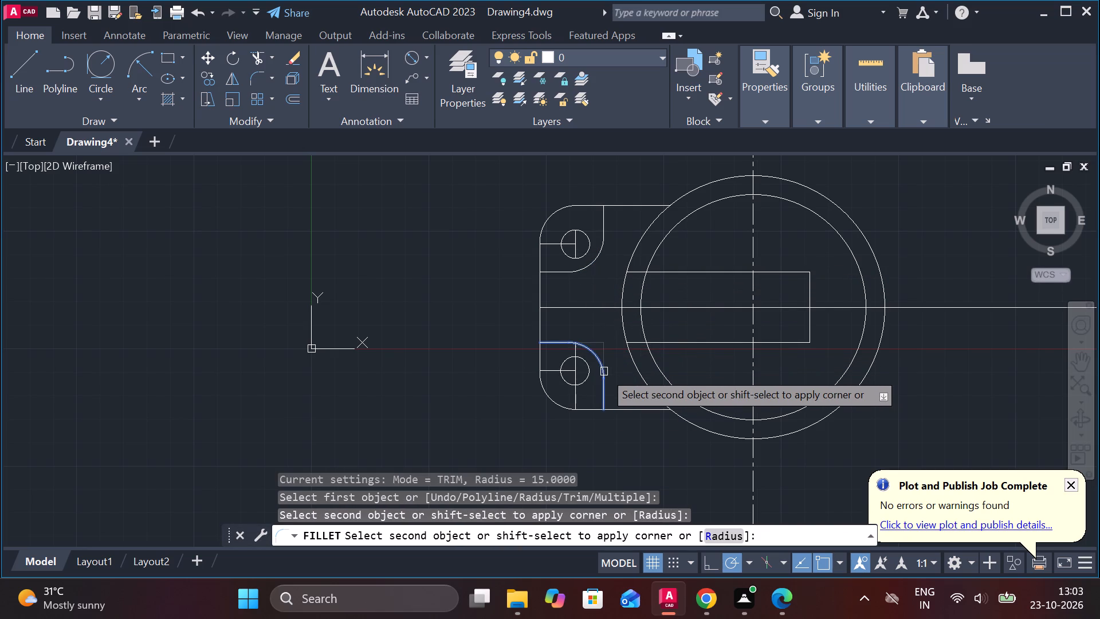
click(604, 371)
key(Escape)
Extend the upper and lower rib lines from the outer column circle back toward the bolt-hole pads.
text(EX)
key(space)
click(661, 340)
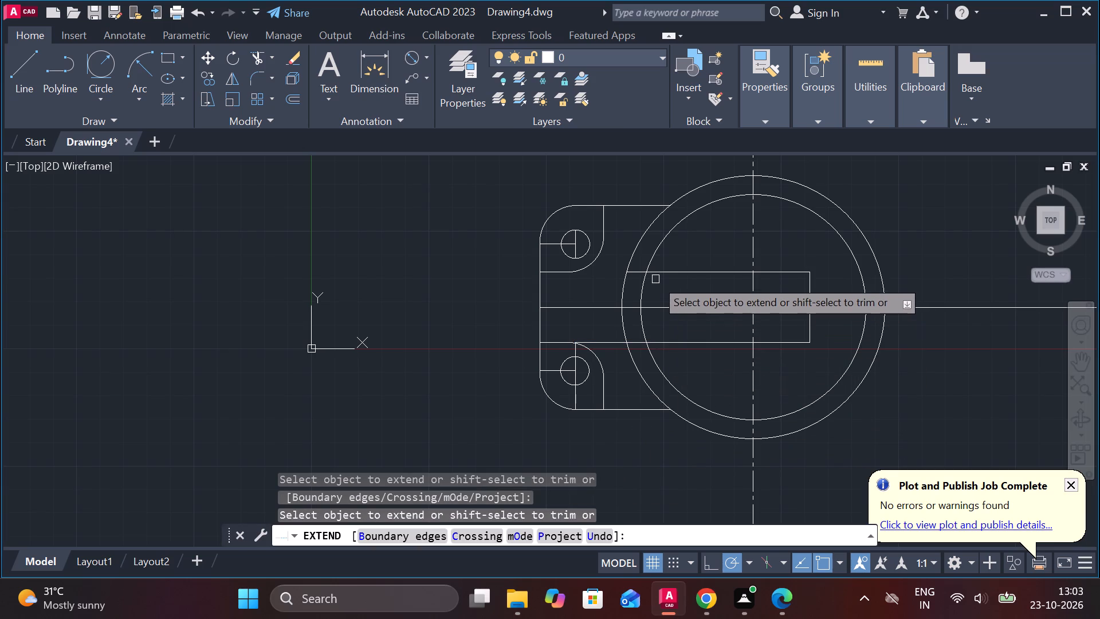
click(651, 275)
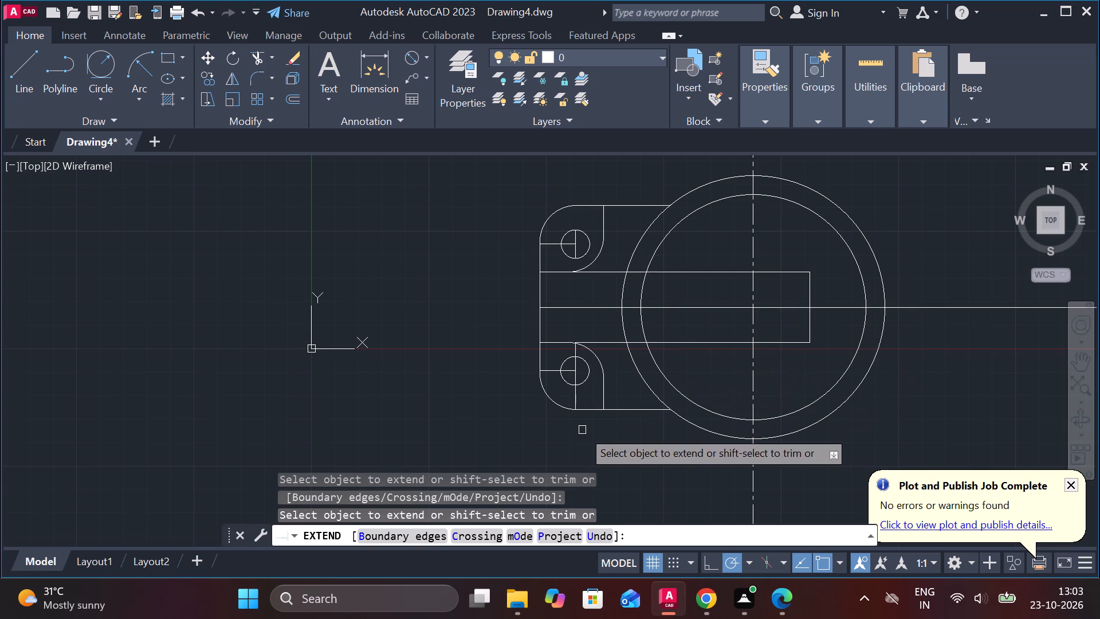
key(Escape)
Stretch the inner end of the lower bolt hole's horizontal line past the pad's inner edge.
scroll(572, 380, up, 2)
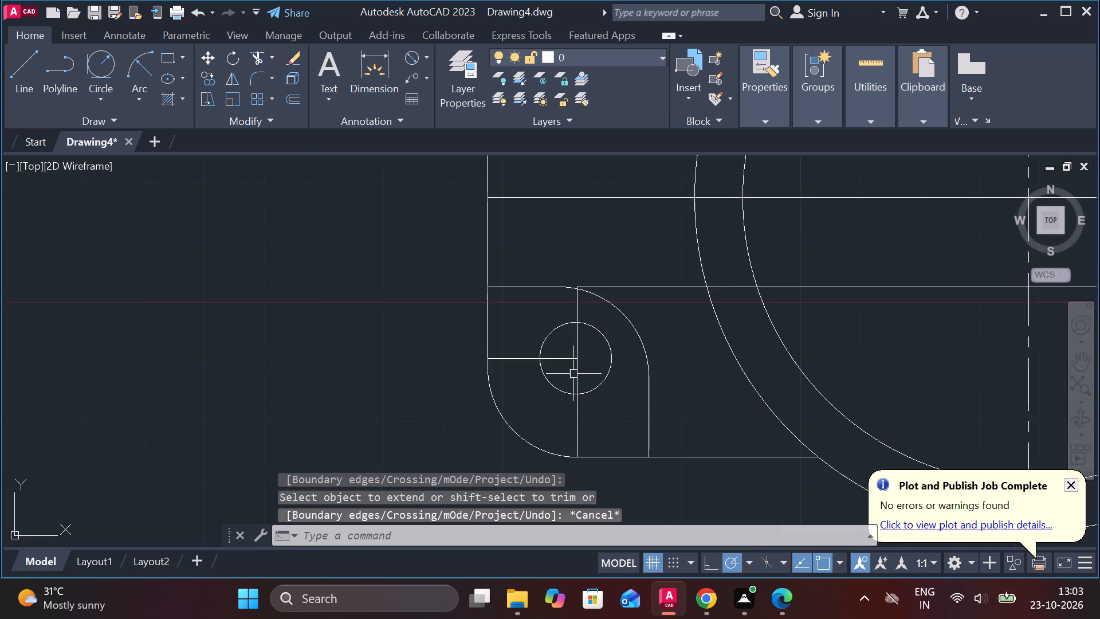
click(557, 359)
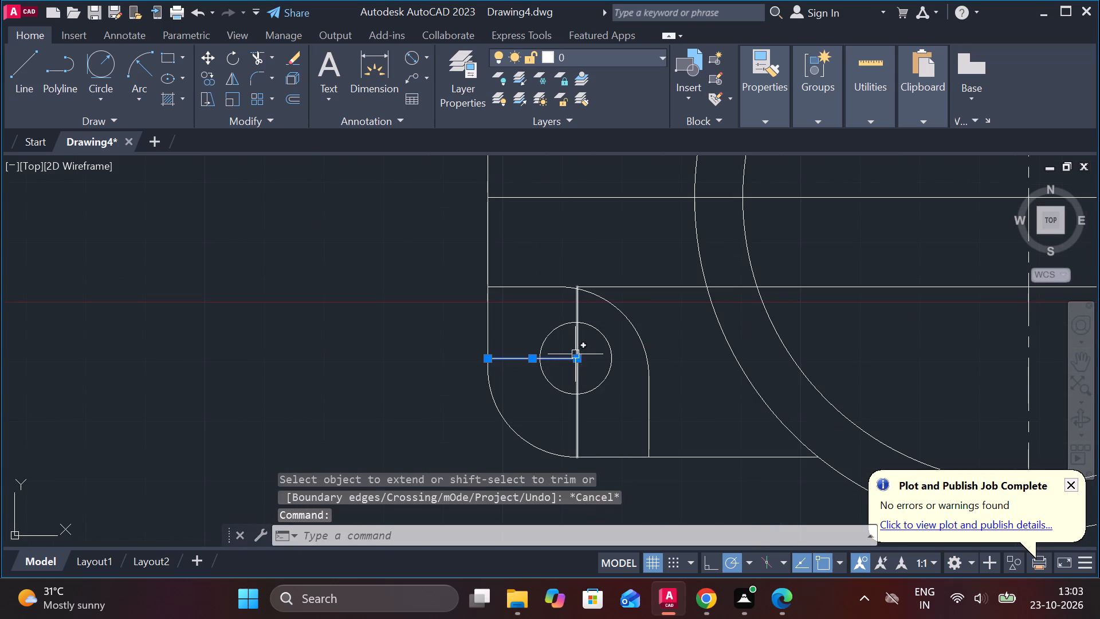
click(579, 359)
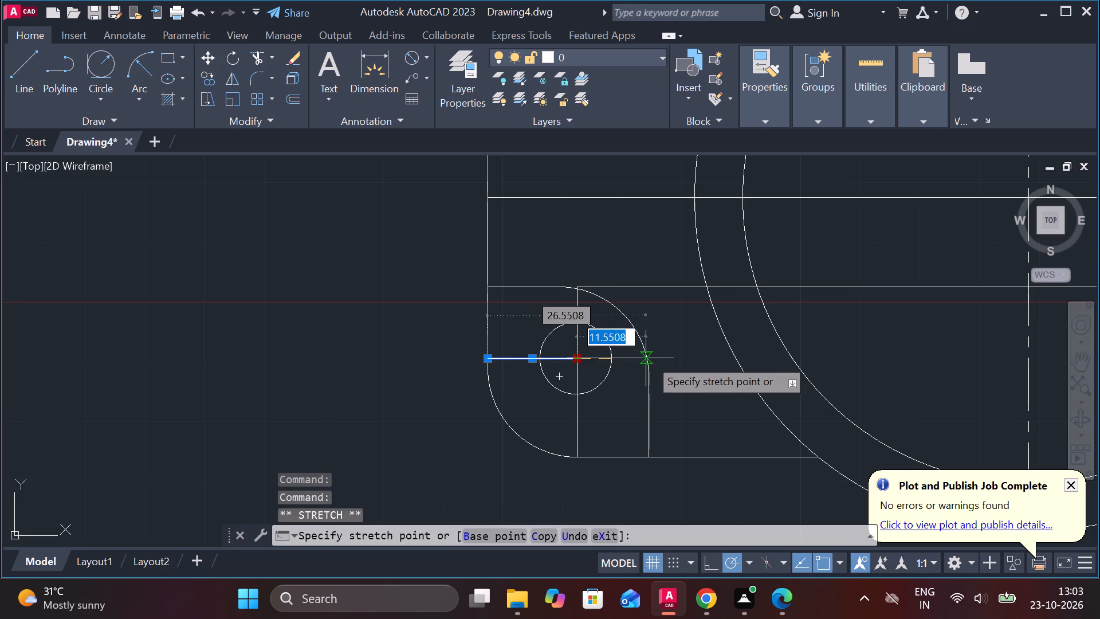
click(663, 358)
key(Escape)
Stretch the upper end of the upper bolt hole's vertical line beyond the base's upper edge.
scroll(631, 365, down, 1)
middle_drag(610, 440, 599, 500)
scroll(614, 222, up, 1)
middle_drag(619, 280, 619, 338)
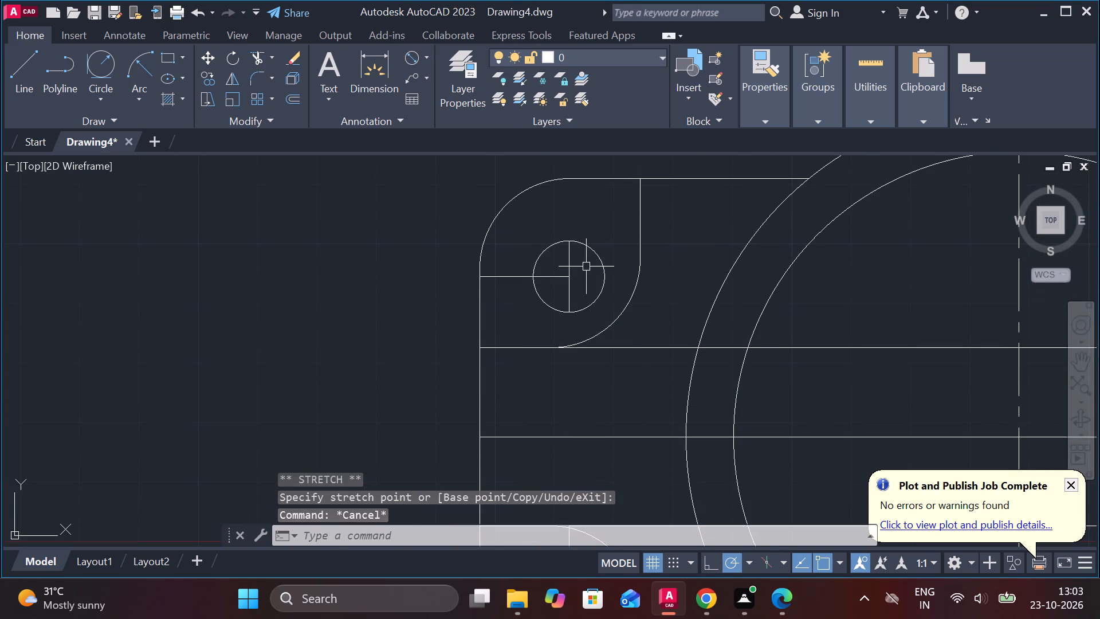
click(568, 273)
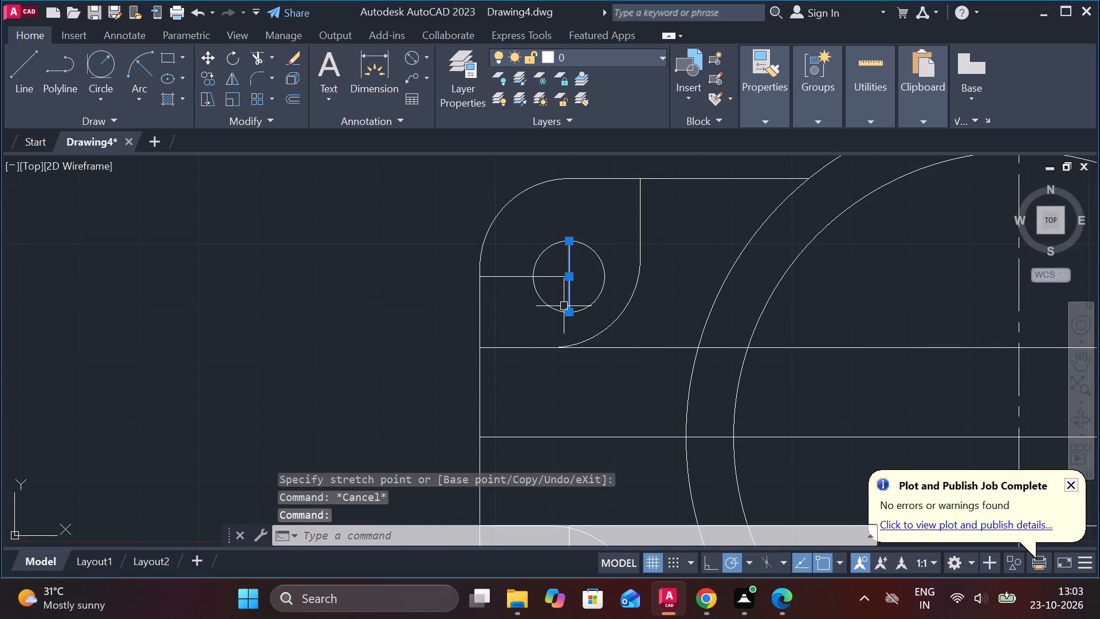
click(567, 244)
middle_drag(574, 261, 572, 382)
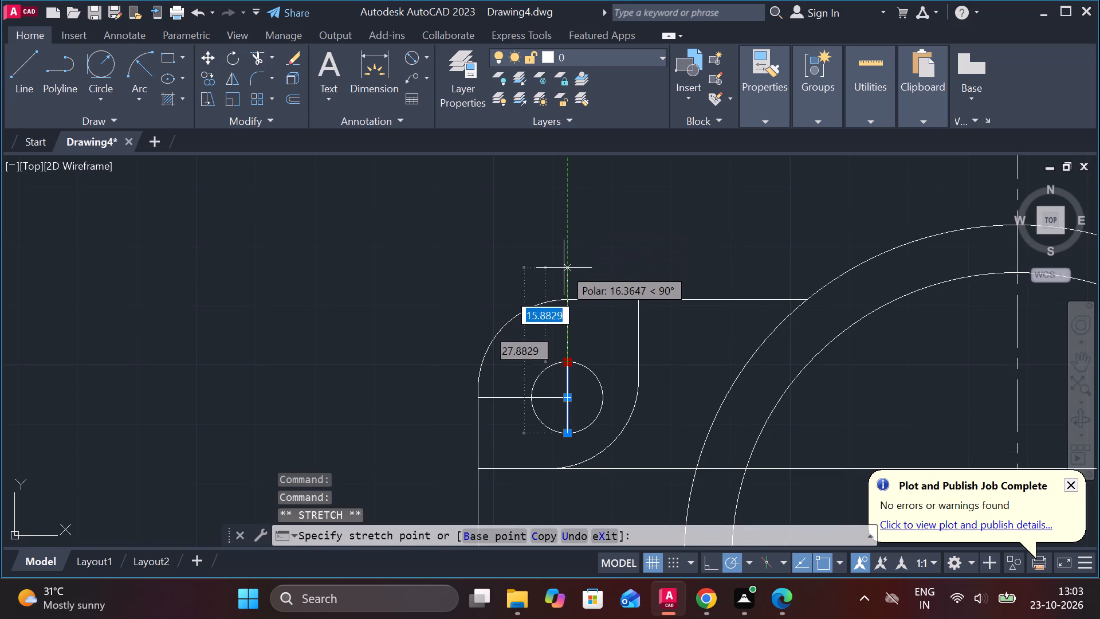
click(564, 269)
key(Escape)
Stretch the inner end of the upper bolt hole's horizontal line past the pad's inner edge.
middle_drag(606, 297, 619, 187)
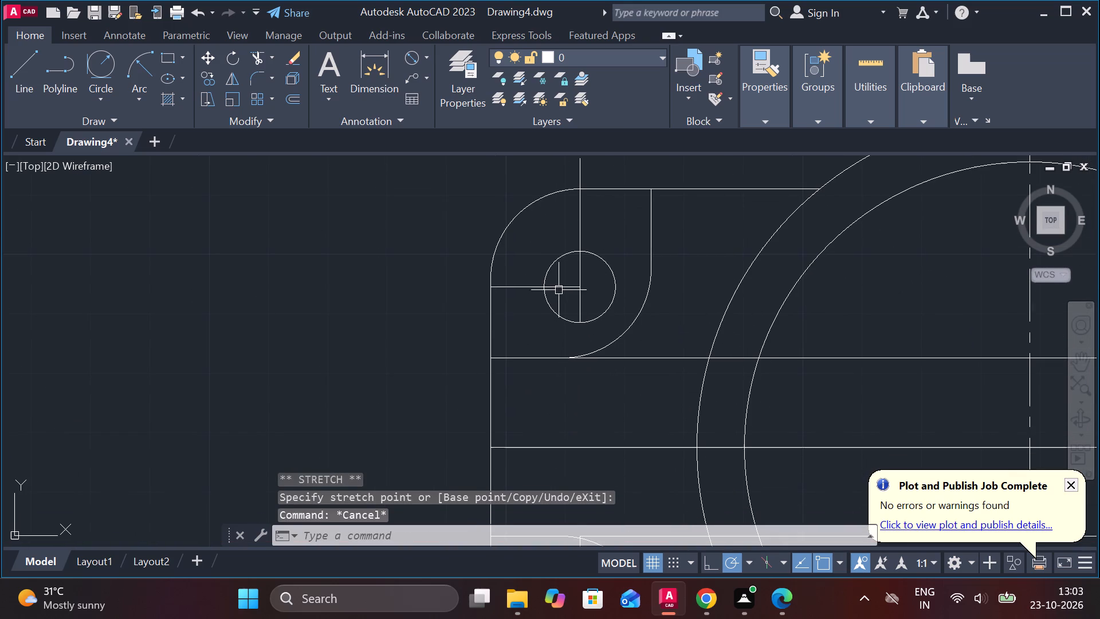
click(561, 285)
click(579, 289)
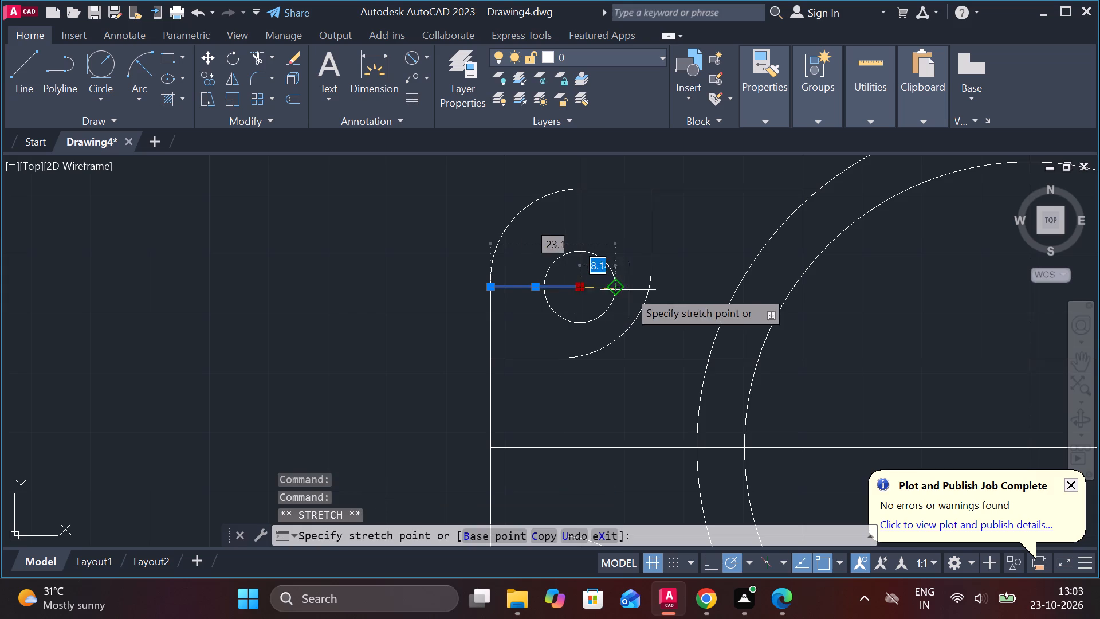
click(667, 286)
key(Escape)
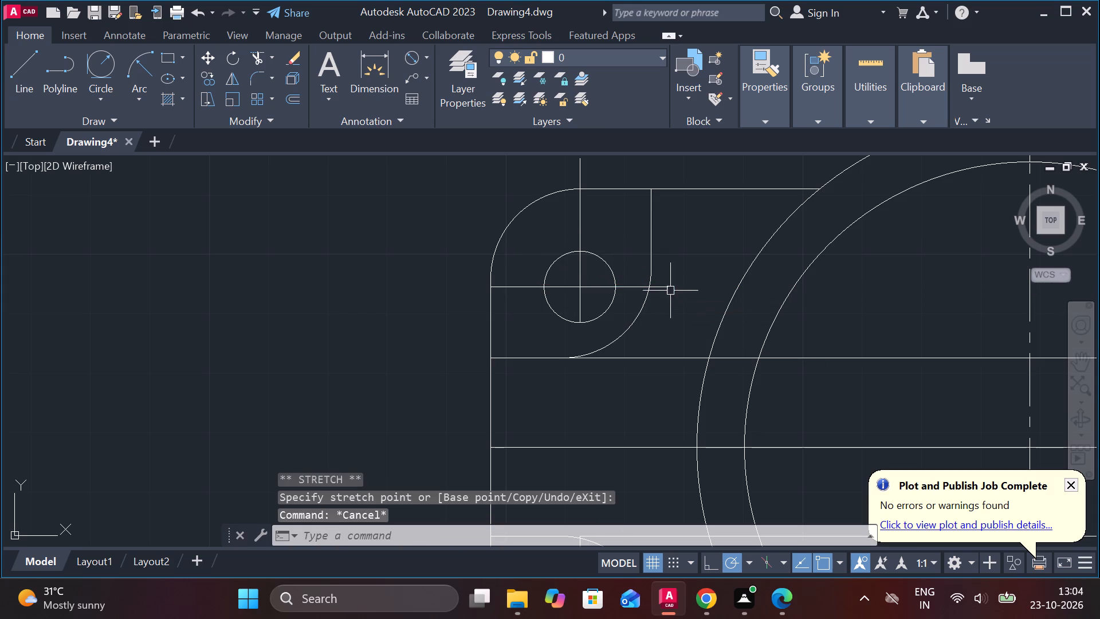
Stretch the lower end of the upper bolt hole's vertical line below the upper rib line.
click(579, 297)
click(582, 320)
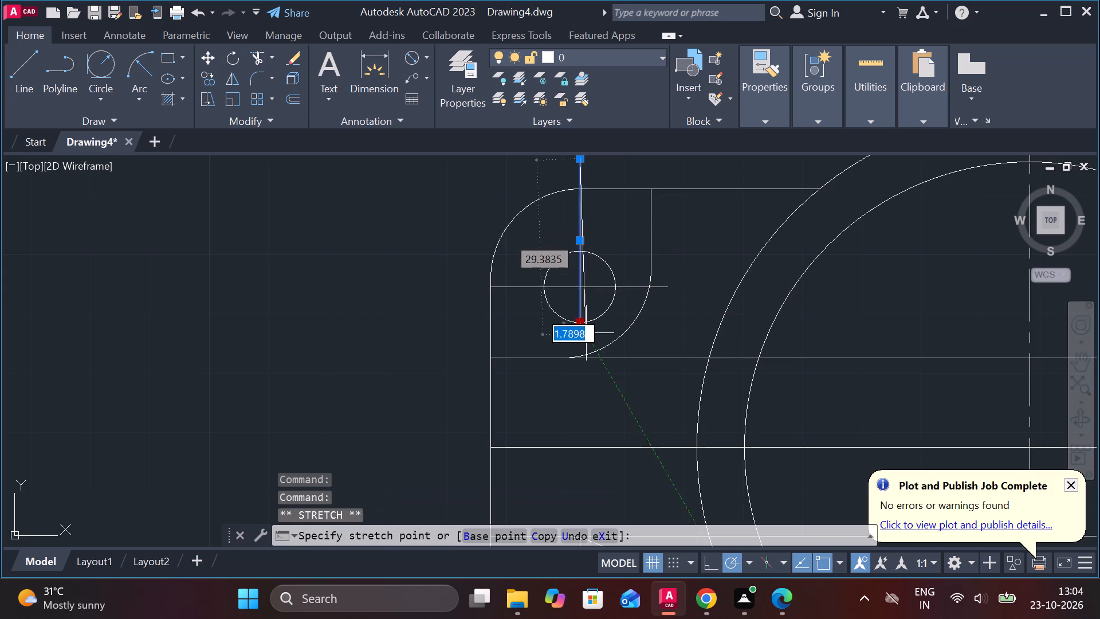
click(577, 385)
key(Escape)
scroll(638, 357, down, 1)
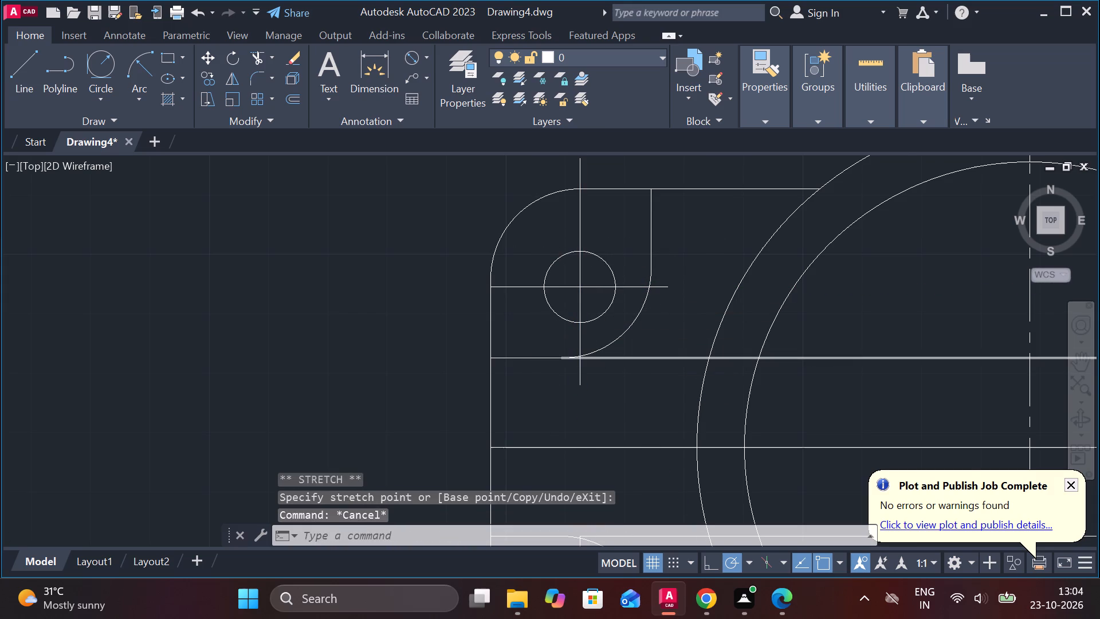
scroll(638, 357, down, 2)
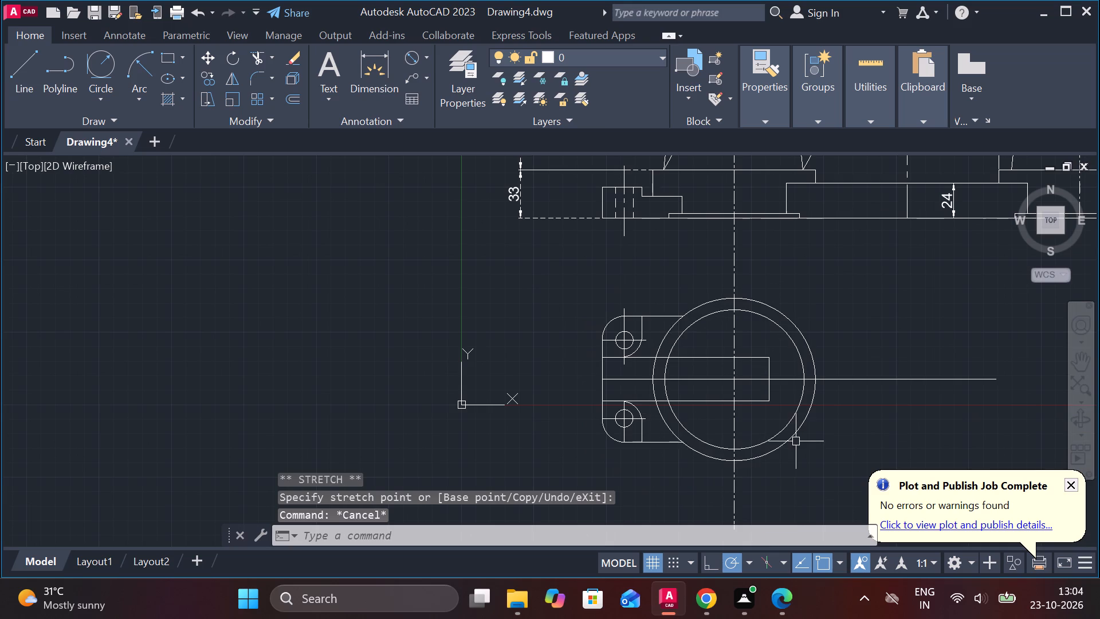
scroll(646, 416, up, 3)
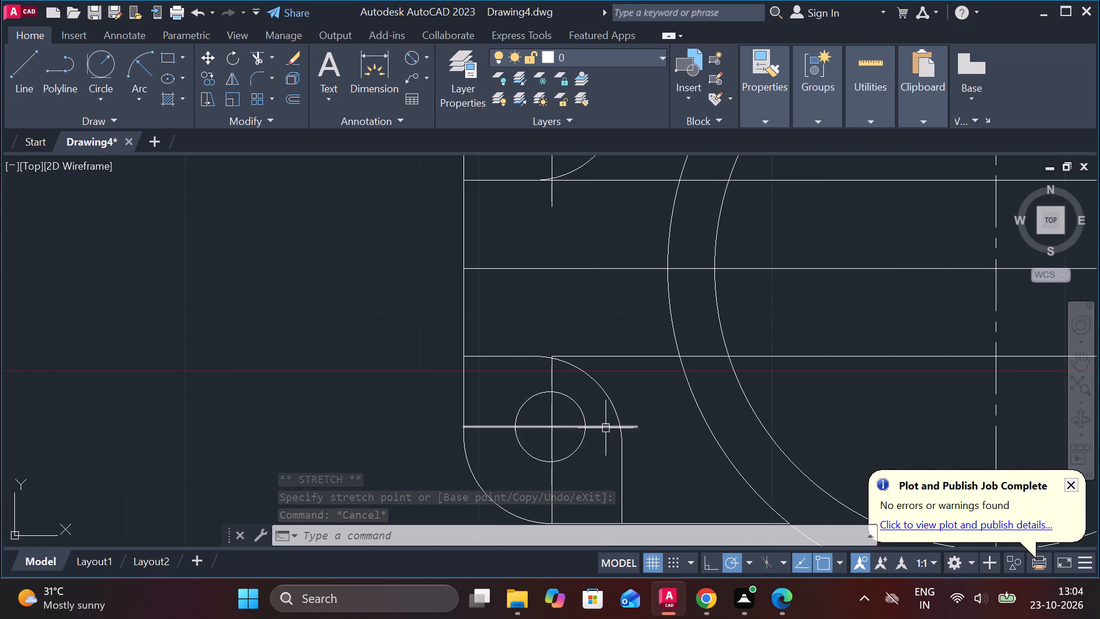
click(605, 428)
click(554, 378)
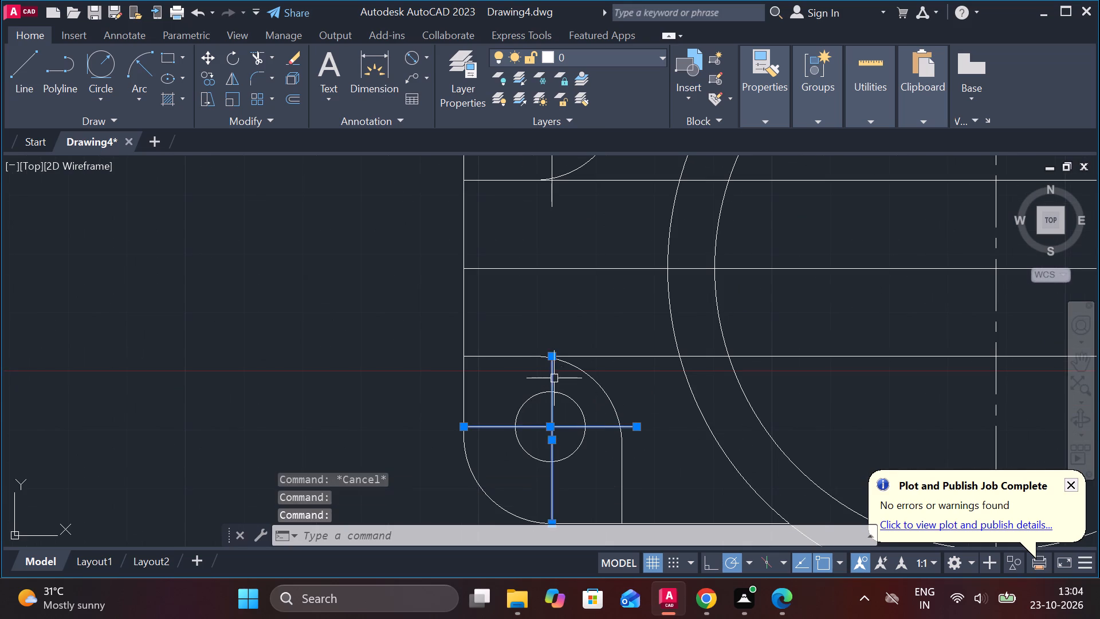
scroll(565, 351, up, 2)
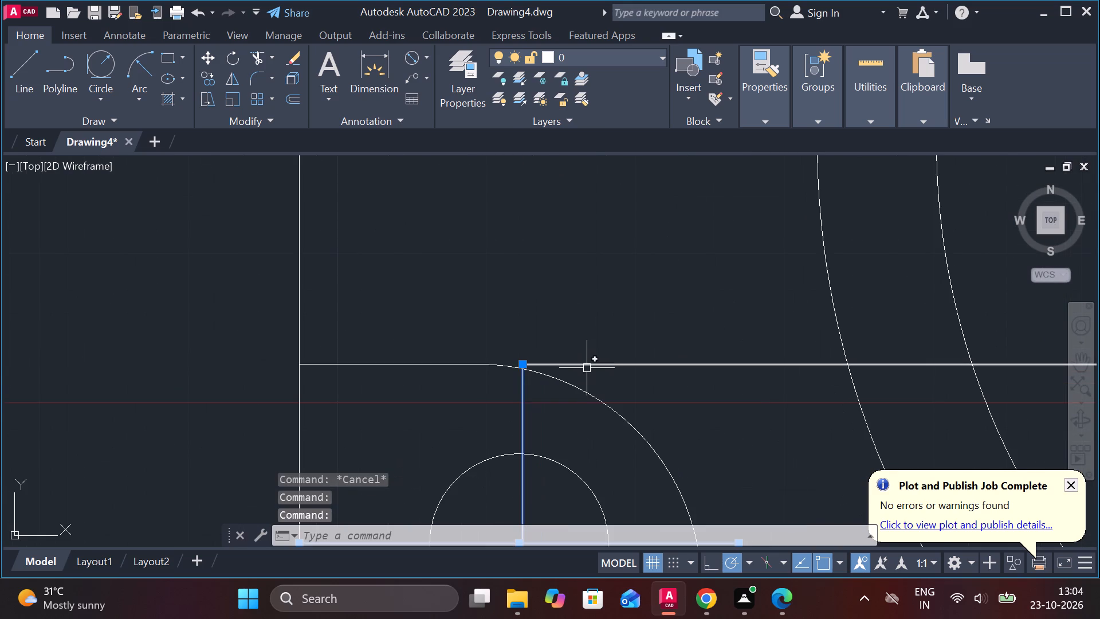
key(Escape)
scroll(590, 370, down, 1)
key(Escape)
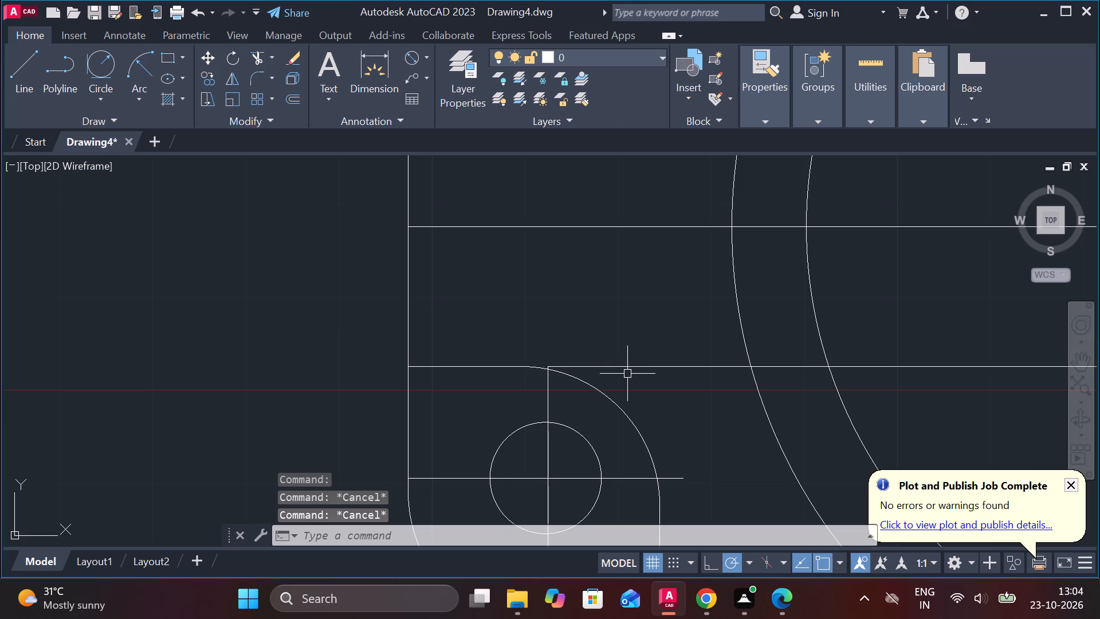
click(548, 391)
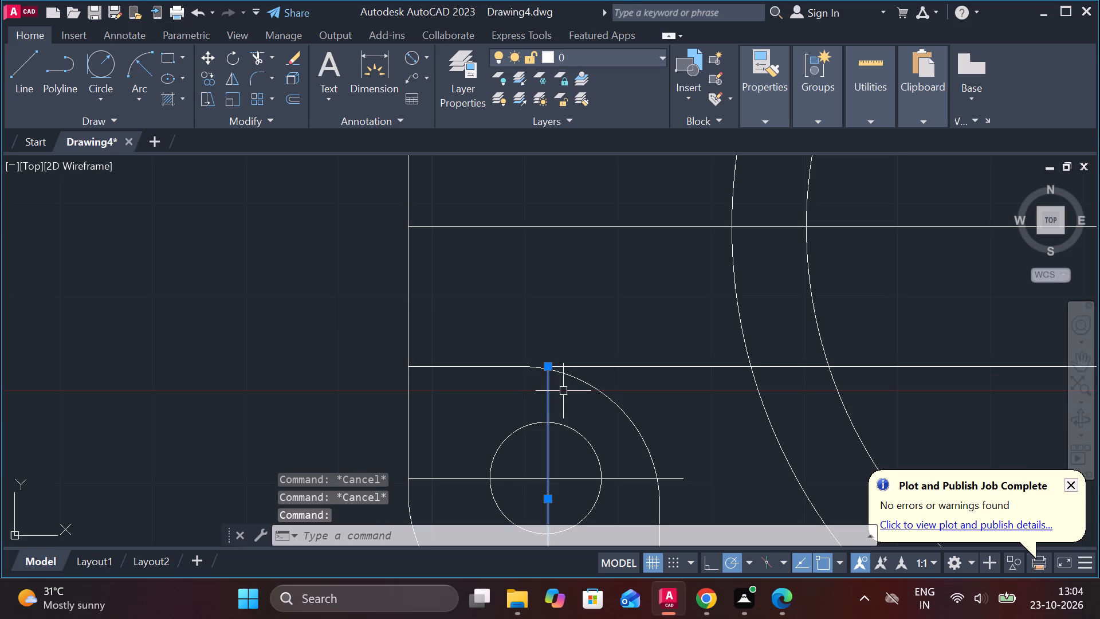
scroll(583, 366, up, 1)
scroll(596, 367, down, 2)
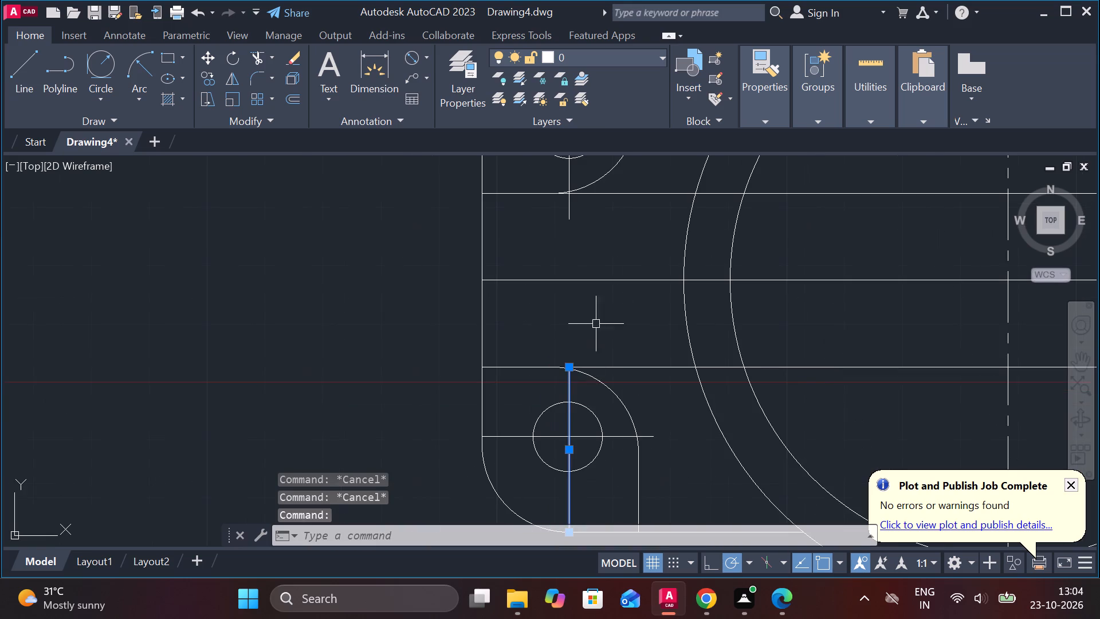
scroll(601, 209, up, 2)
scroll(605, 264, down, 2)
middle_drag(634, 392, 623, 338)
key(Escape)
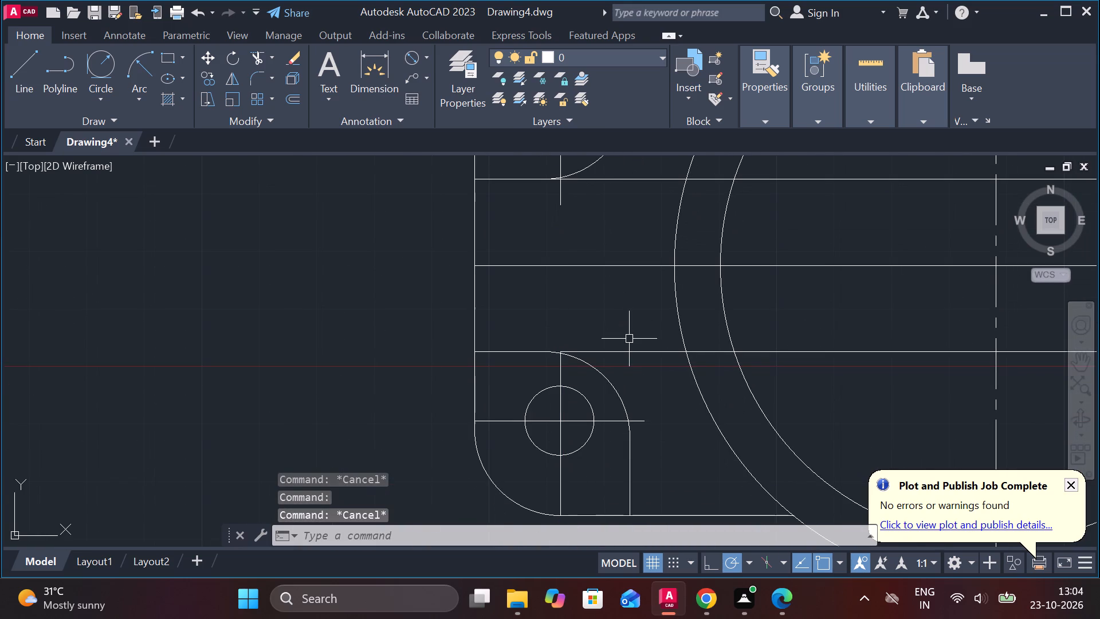
Extend the lower rib line past the lower bolt hole's vertical line to the start of the fillet arc.
text(EX)
key(space)
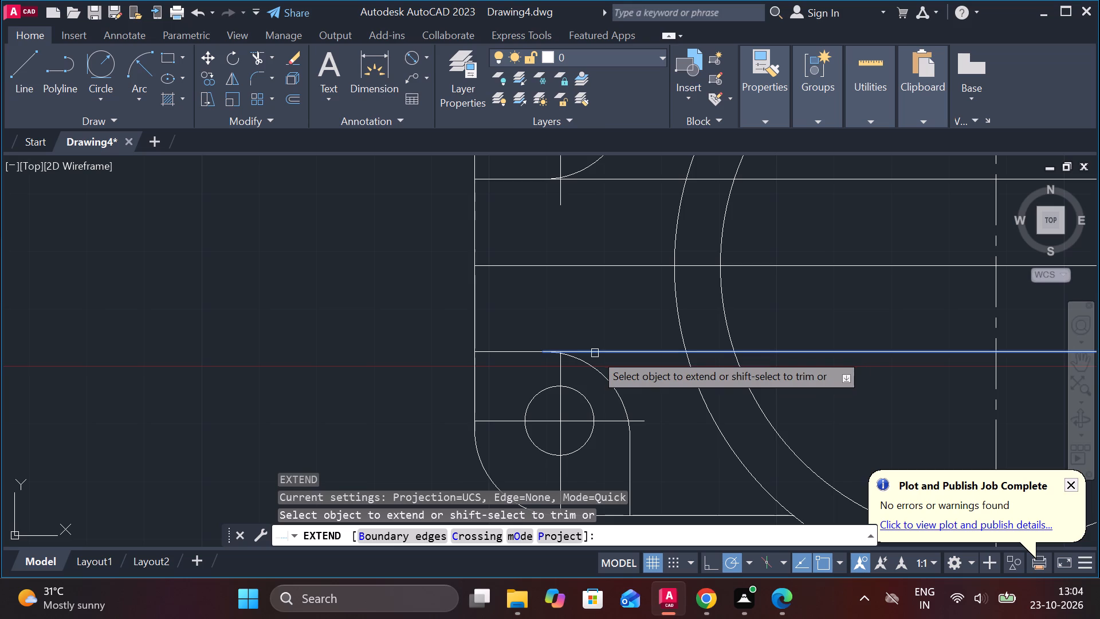
click(595, 353)
scroll(568, 356, up, 2)
key(Escape)
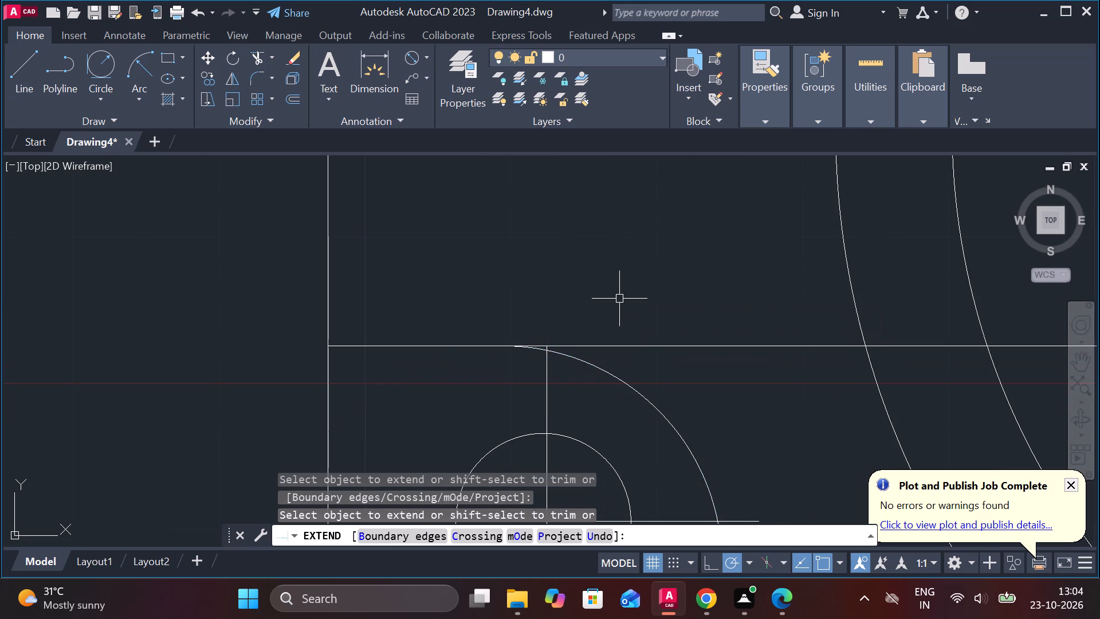
Stretch the upper end of the lower bolt hole's vertical line above the lower rib line.
click(548, 379)
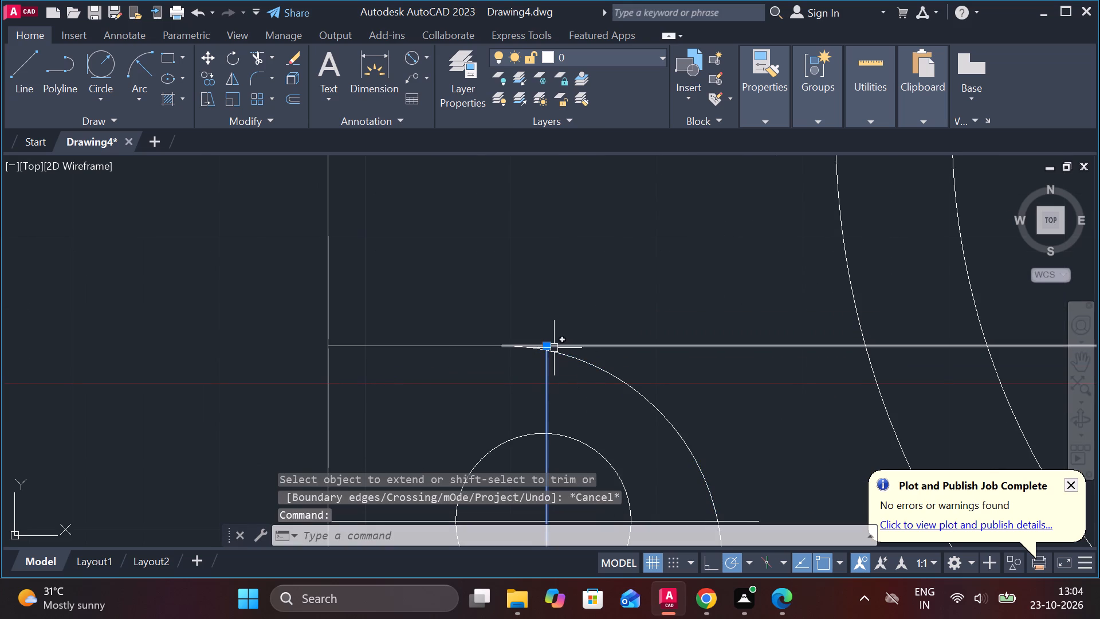
click(544, 343)
click(545, 328)
key(Escape)
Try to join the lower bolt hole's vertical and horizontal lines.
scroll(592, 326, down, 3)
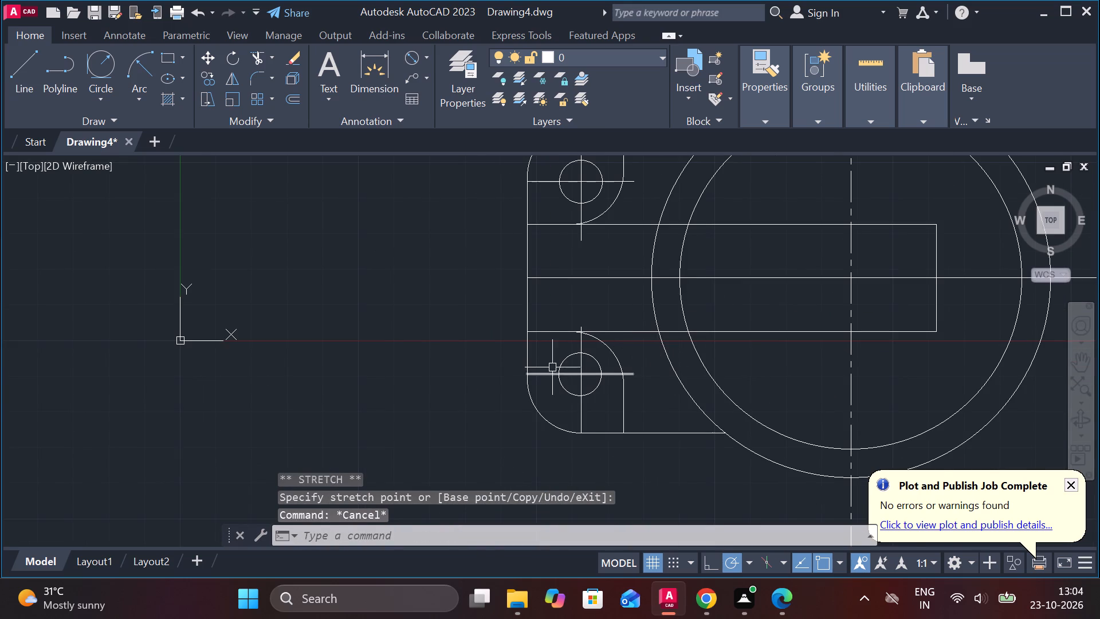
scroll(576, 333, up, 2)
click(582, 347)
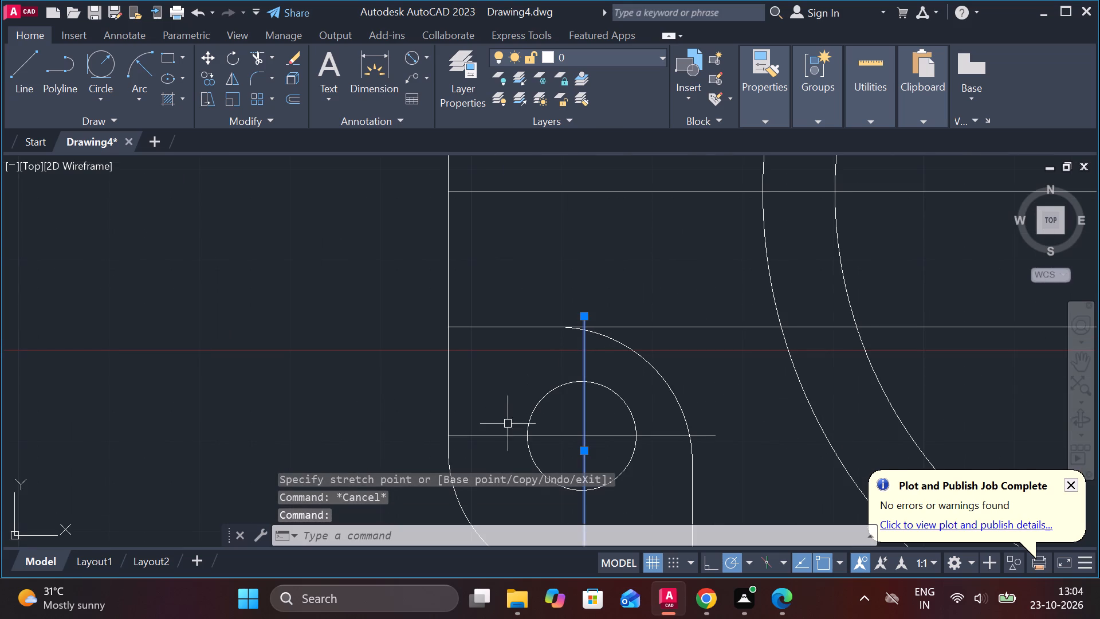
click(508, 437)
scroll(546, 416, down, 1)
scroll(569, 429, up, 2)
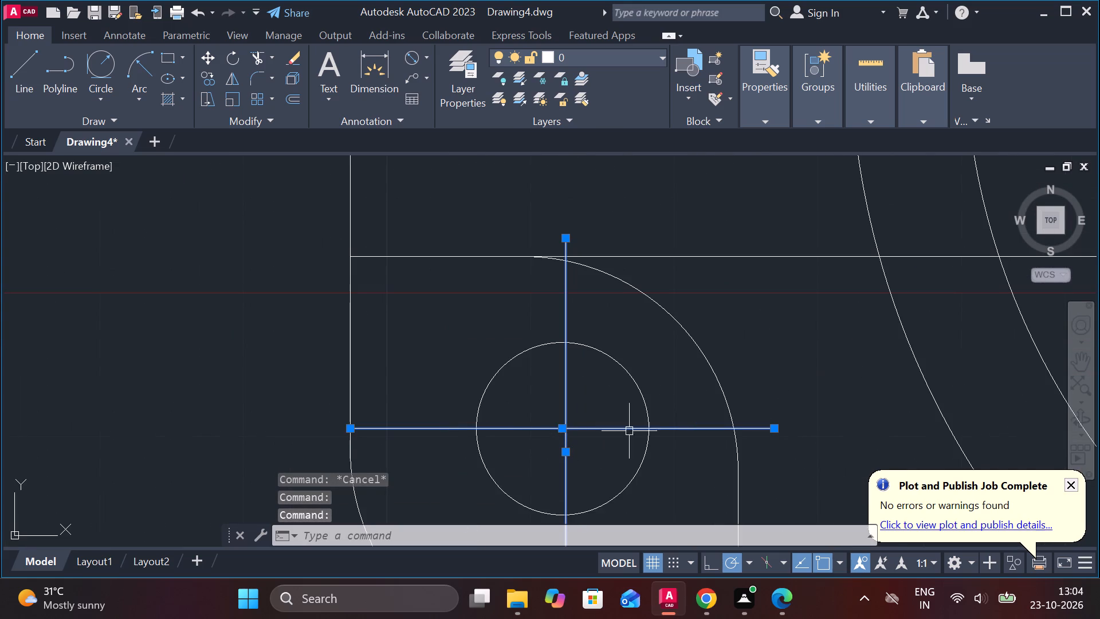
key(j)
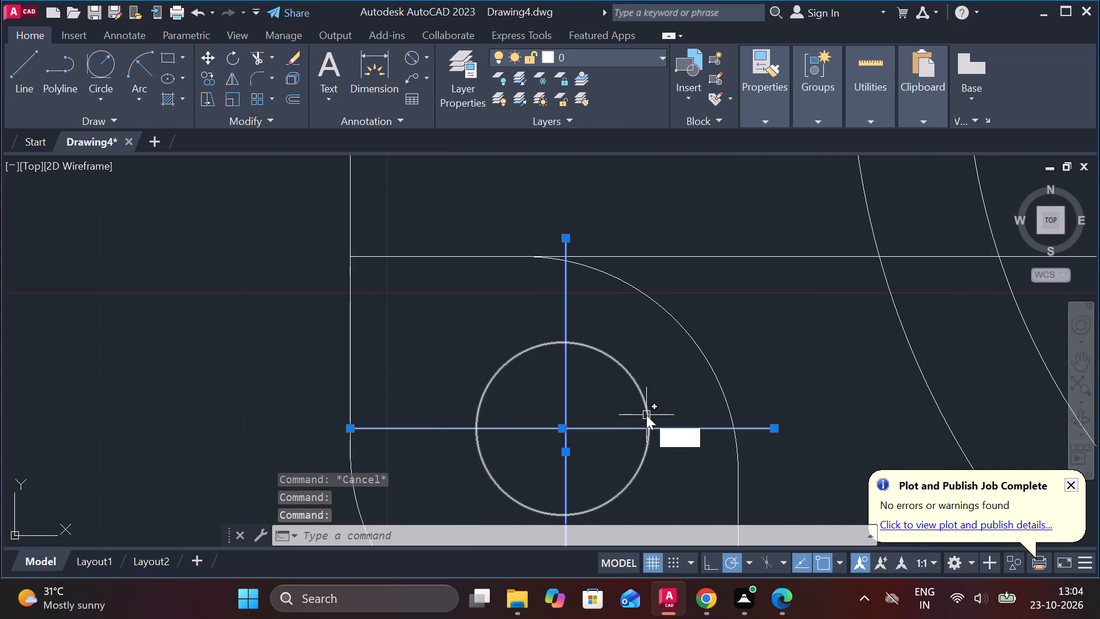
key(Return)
Set the linetype of the vertical and horizontal lines through both bolt holes to CENTER.
click(559, 429)
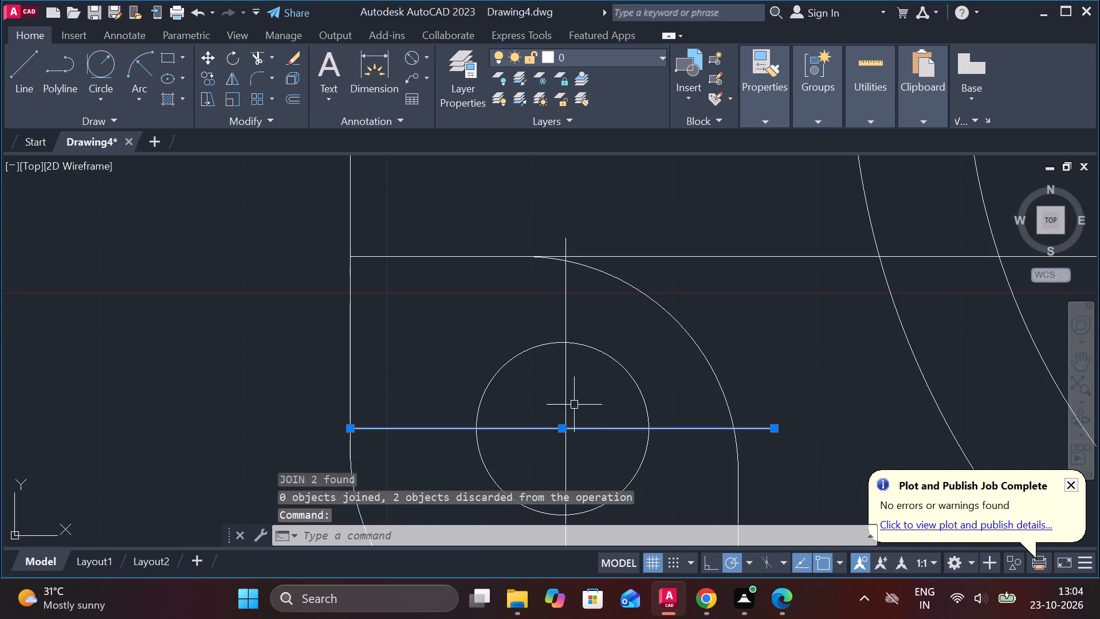
click(566, 395)
scroll(598, 362, down, 2)
scroll(628, 428, down, 1)
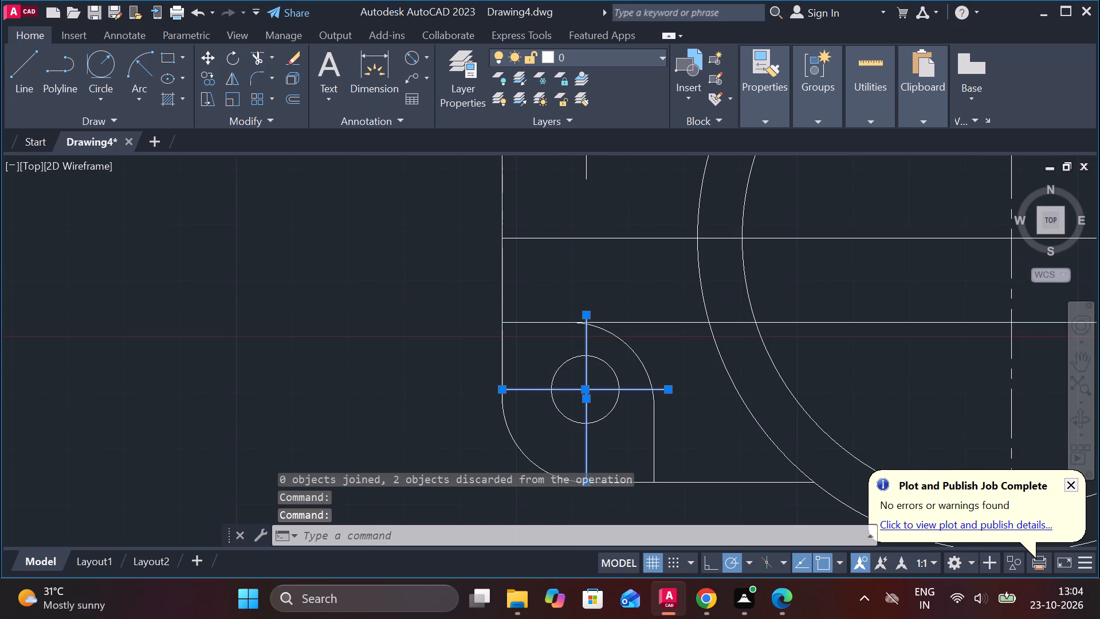
scroll(596, 182, up, 1)
click(602, 187)
click(618, 234)
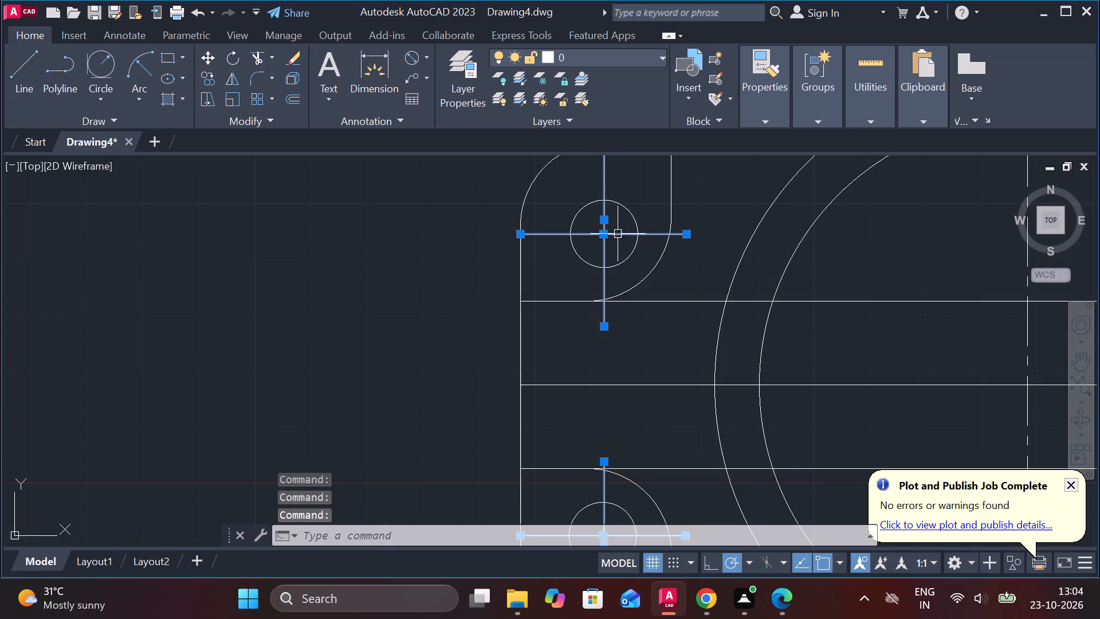
click(751, 115)
click(819, 183)
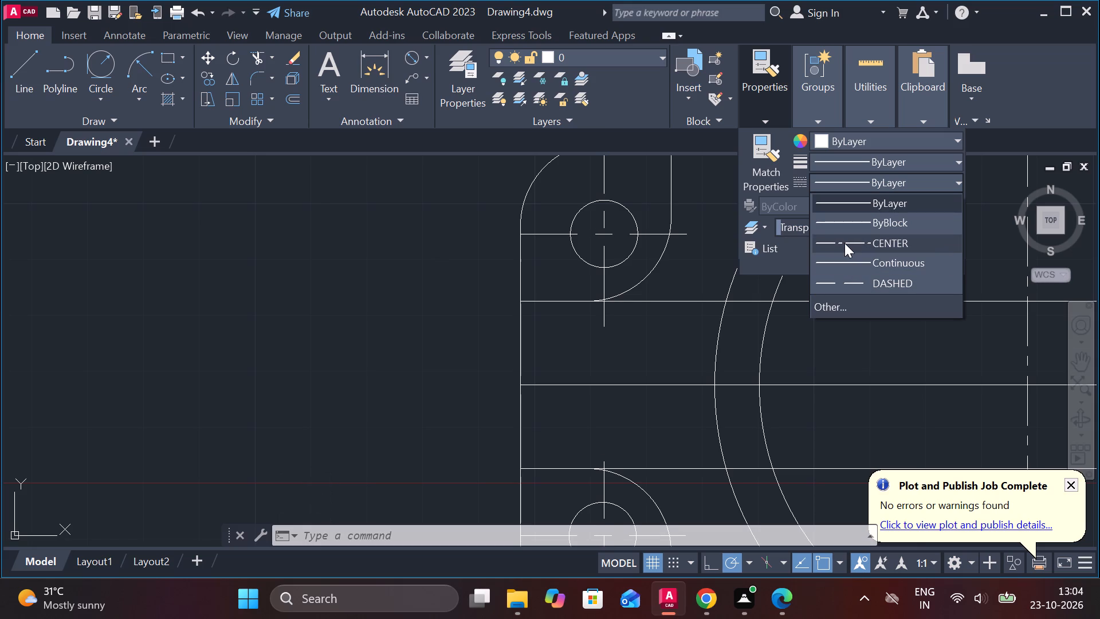
click(844, 243)
key(Escape)
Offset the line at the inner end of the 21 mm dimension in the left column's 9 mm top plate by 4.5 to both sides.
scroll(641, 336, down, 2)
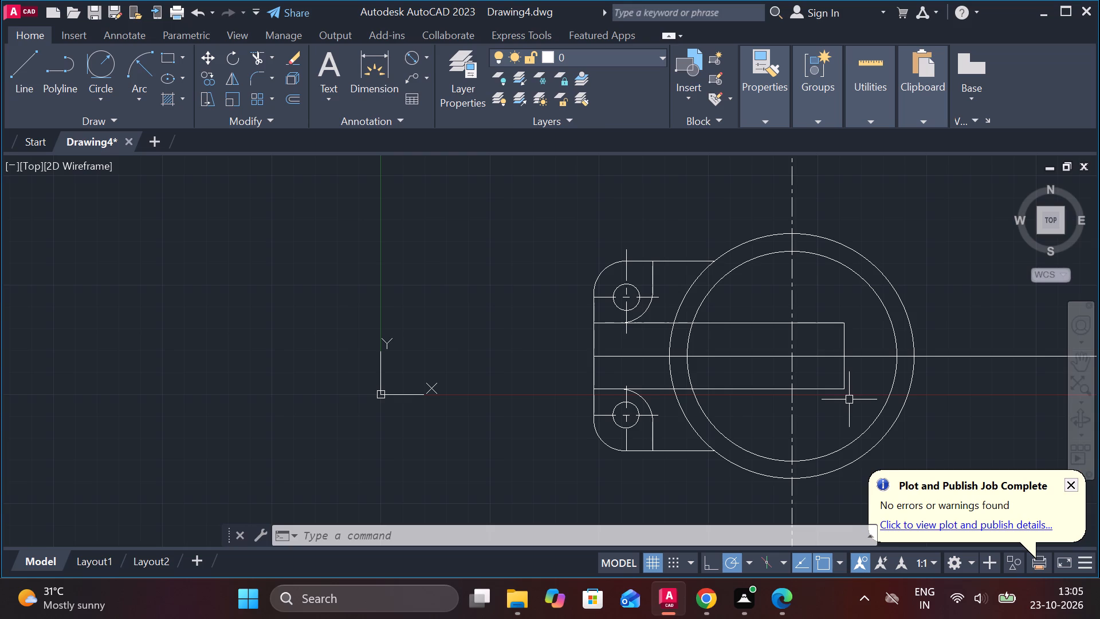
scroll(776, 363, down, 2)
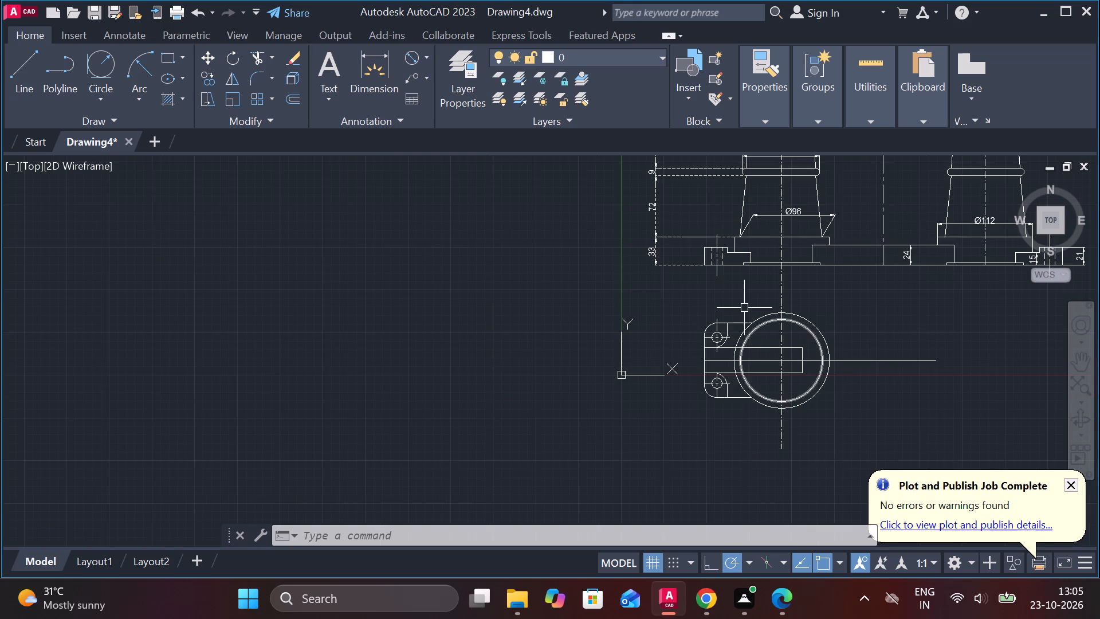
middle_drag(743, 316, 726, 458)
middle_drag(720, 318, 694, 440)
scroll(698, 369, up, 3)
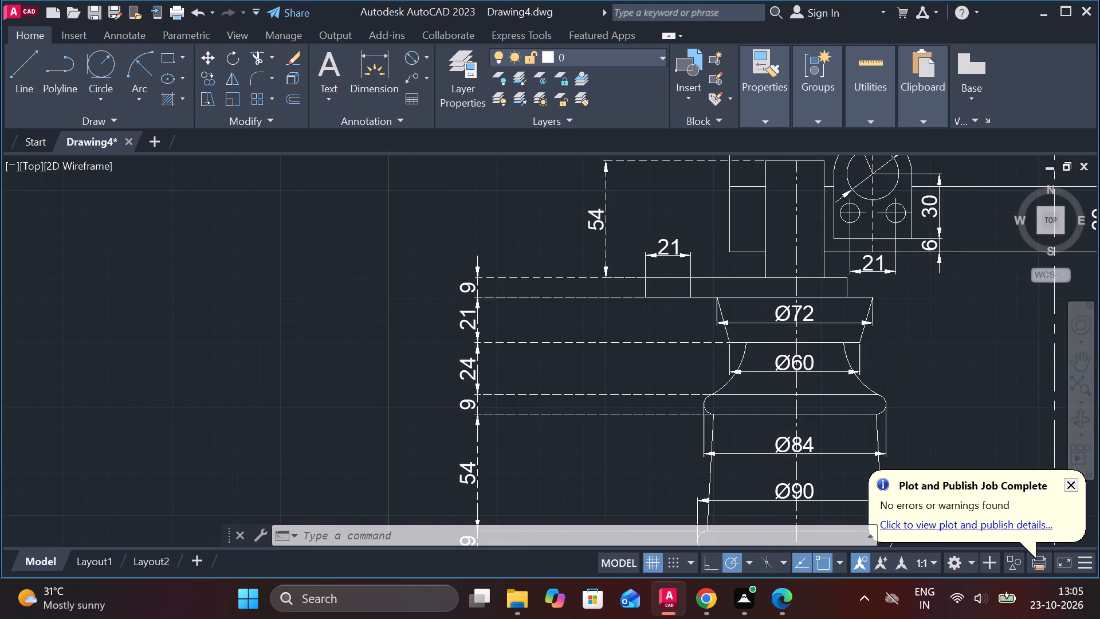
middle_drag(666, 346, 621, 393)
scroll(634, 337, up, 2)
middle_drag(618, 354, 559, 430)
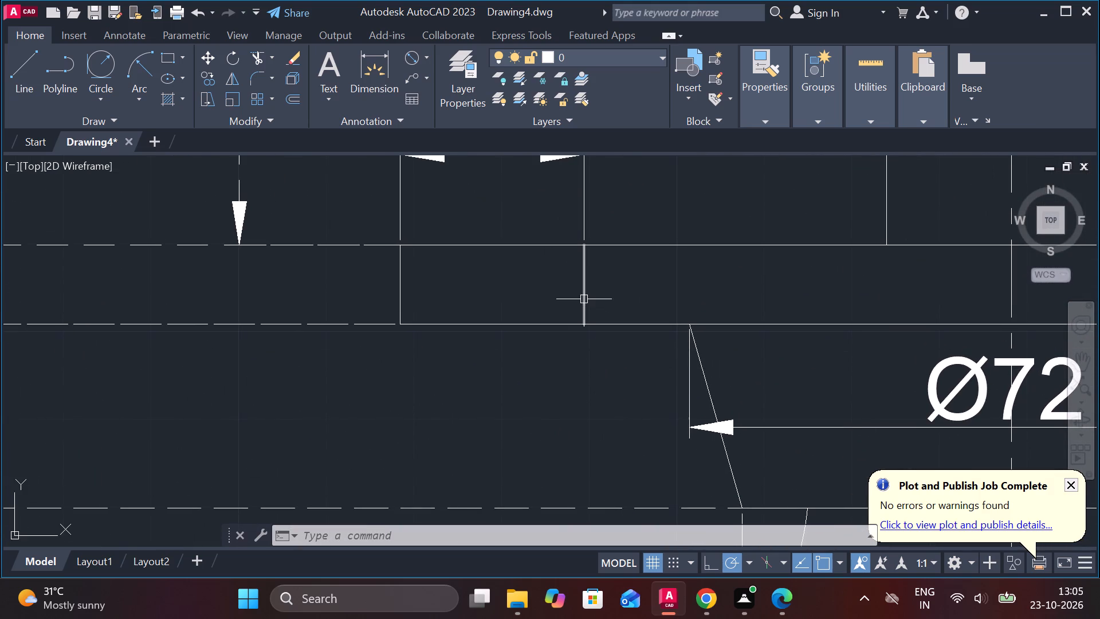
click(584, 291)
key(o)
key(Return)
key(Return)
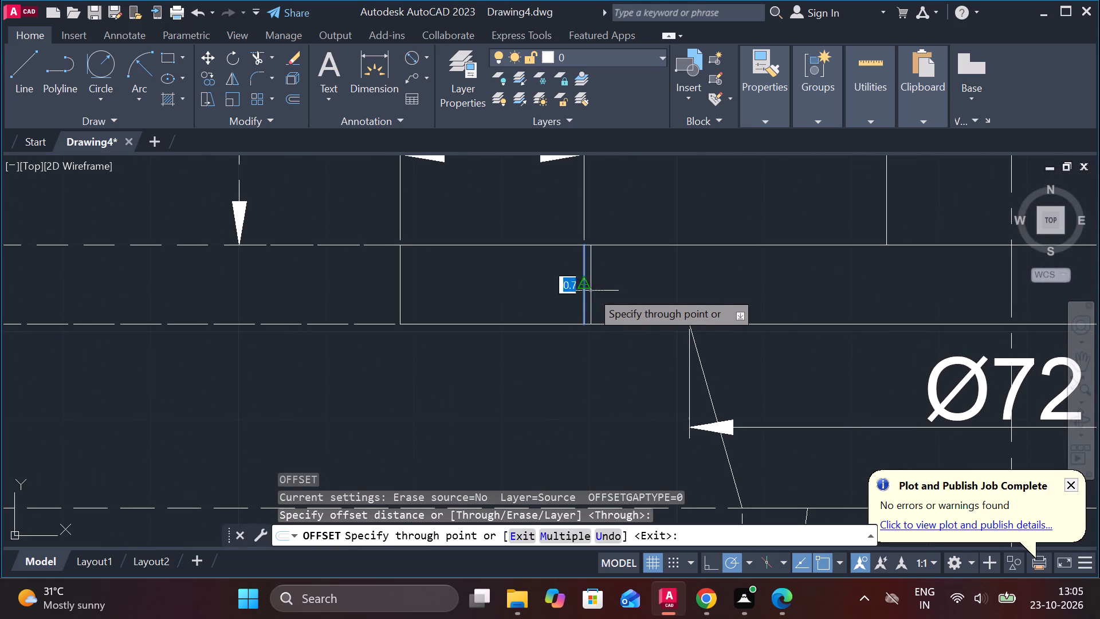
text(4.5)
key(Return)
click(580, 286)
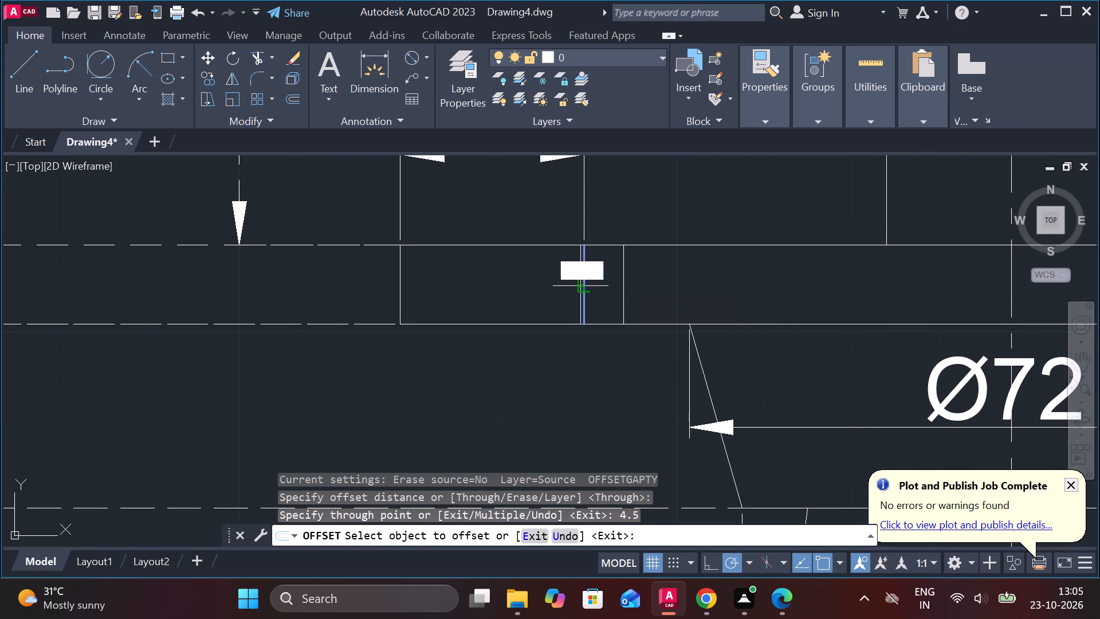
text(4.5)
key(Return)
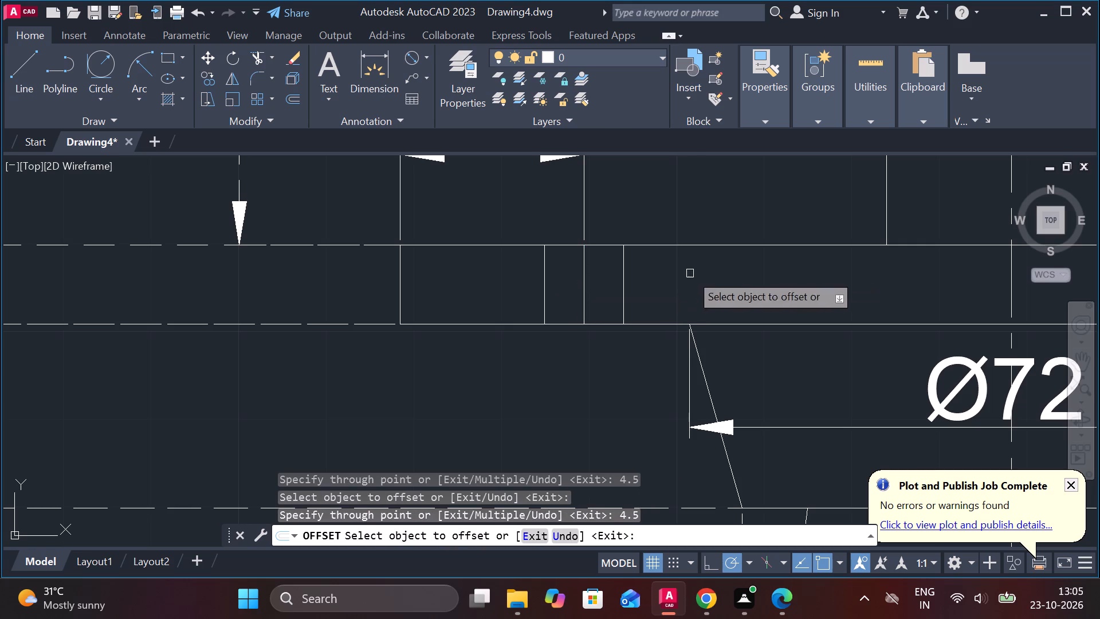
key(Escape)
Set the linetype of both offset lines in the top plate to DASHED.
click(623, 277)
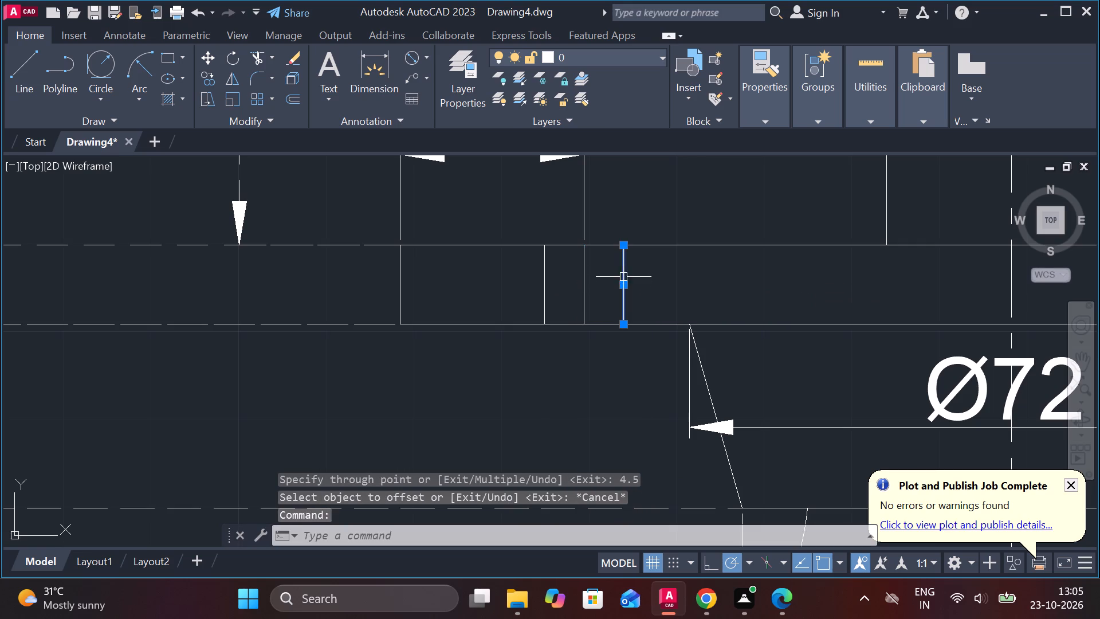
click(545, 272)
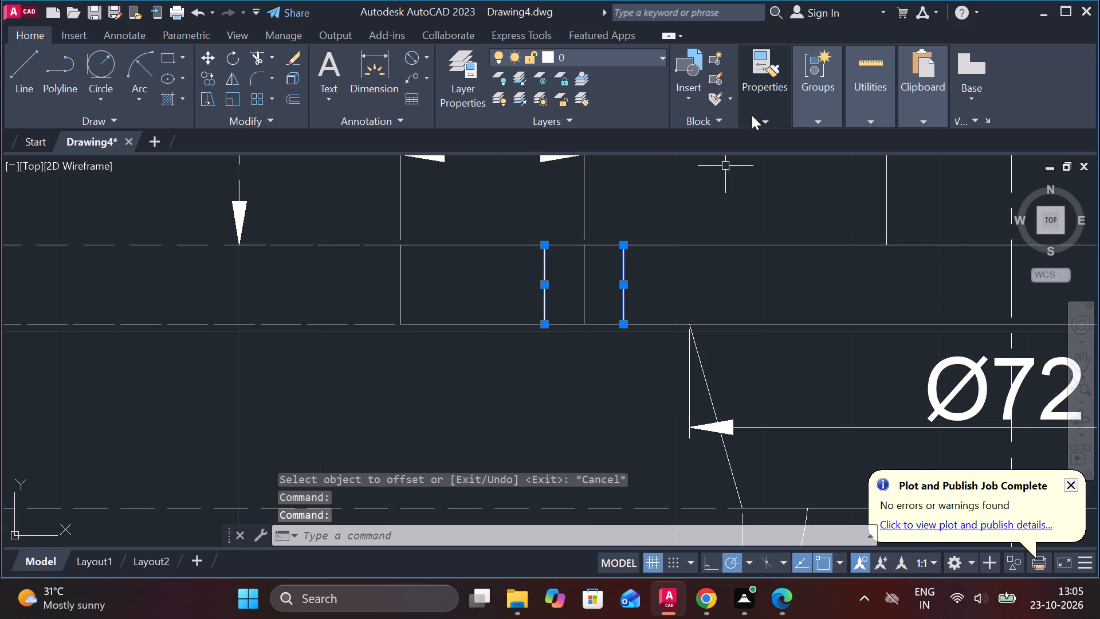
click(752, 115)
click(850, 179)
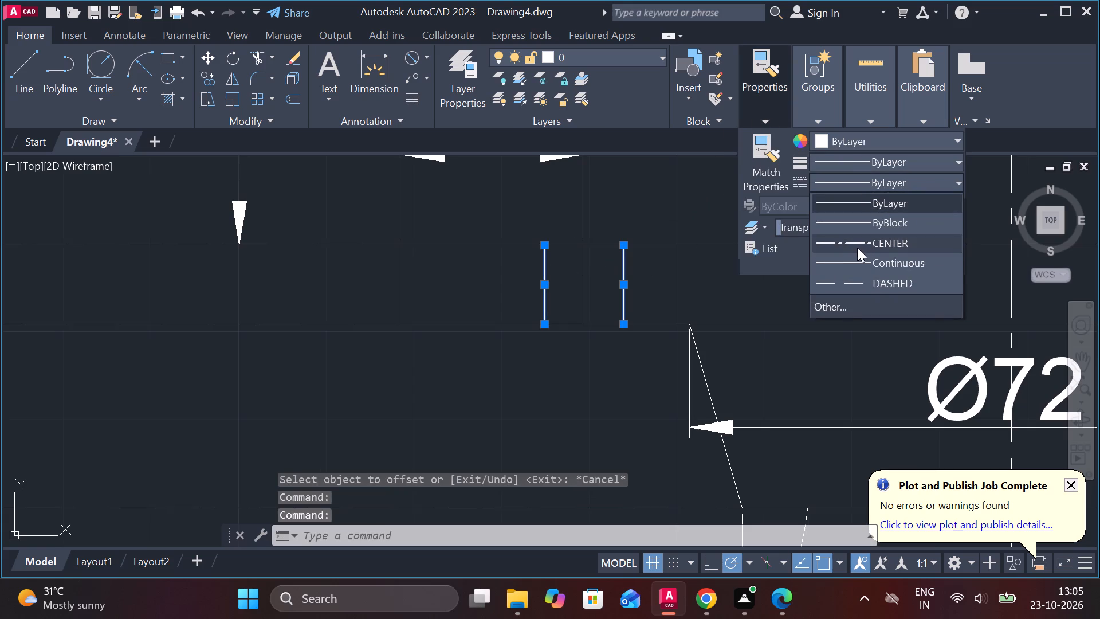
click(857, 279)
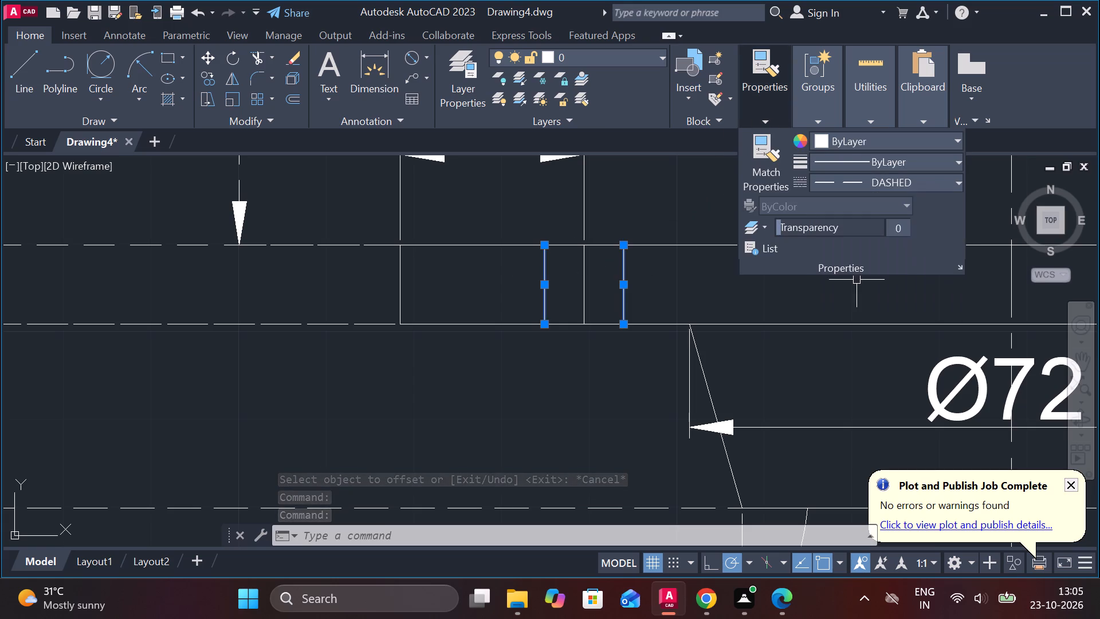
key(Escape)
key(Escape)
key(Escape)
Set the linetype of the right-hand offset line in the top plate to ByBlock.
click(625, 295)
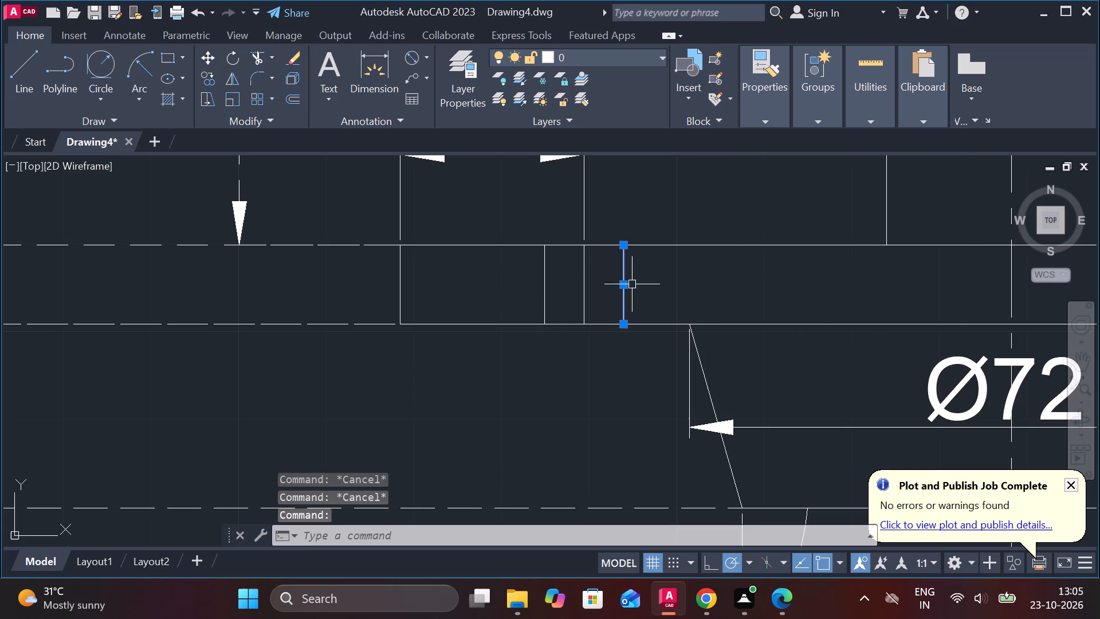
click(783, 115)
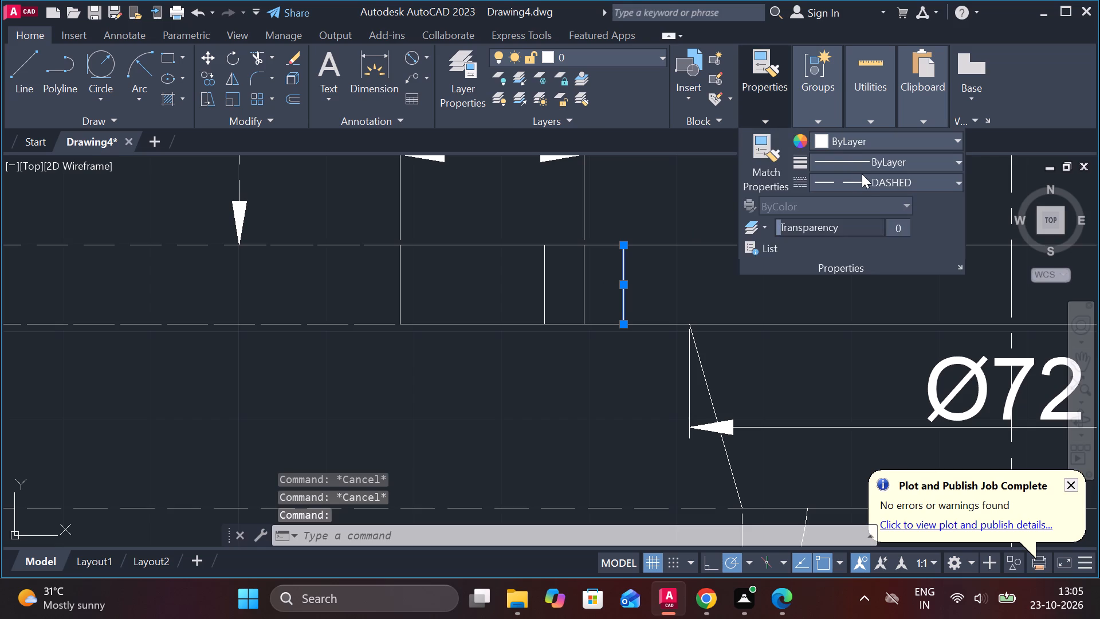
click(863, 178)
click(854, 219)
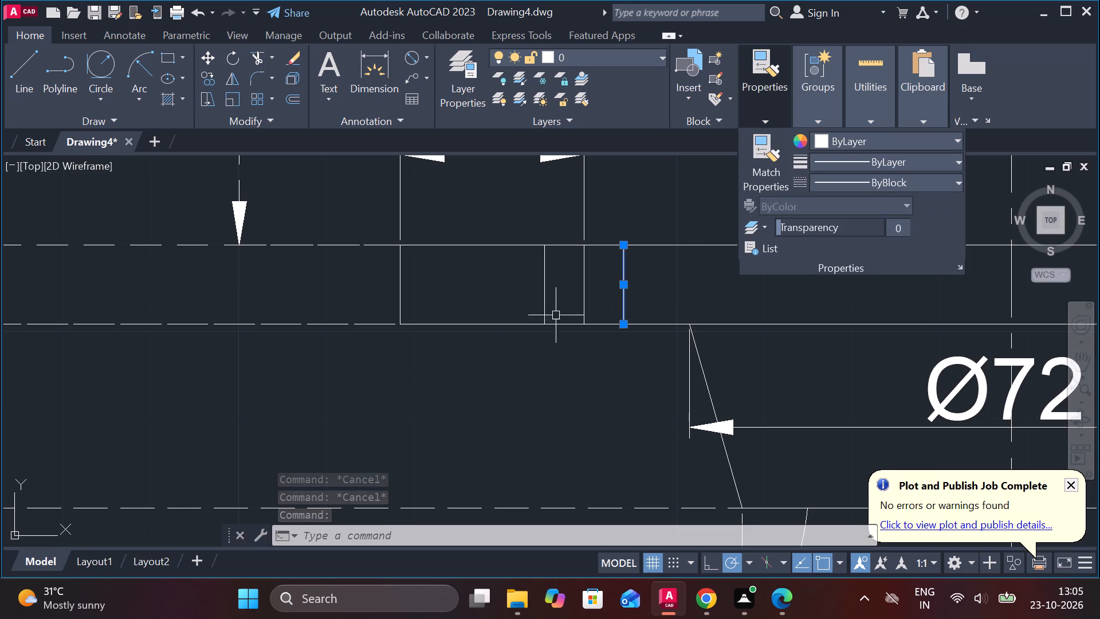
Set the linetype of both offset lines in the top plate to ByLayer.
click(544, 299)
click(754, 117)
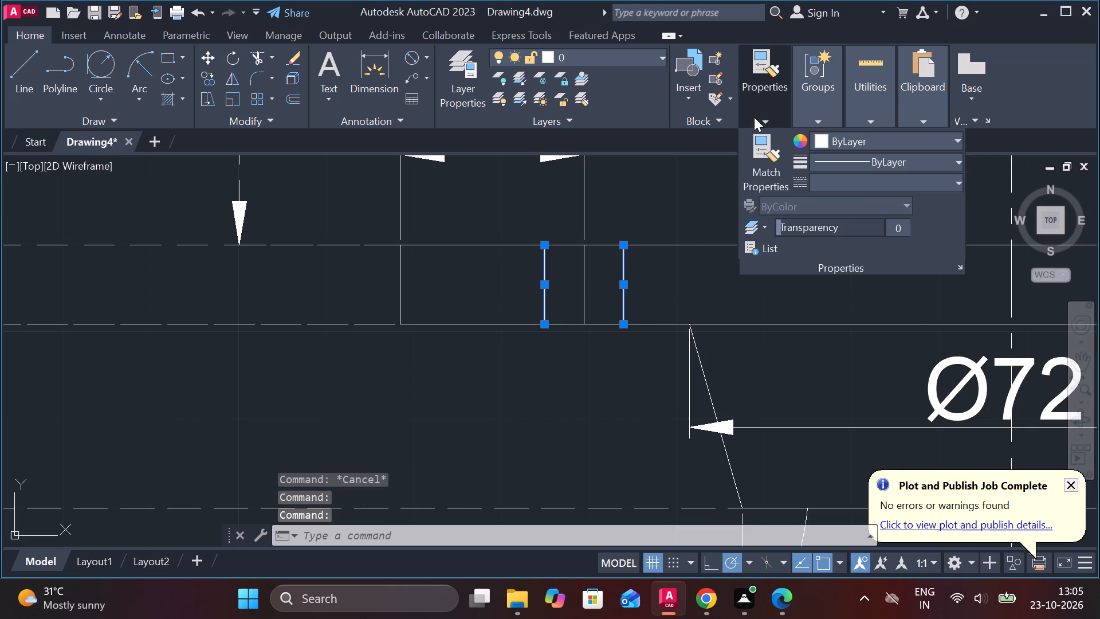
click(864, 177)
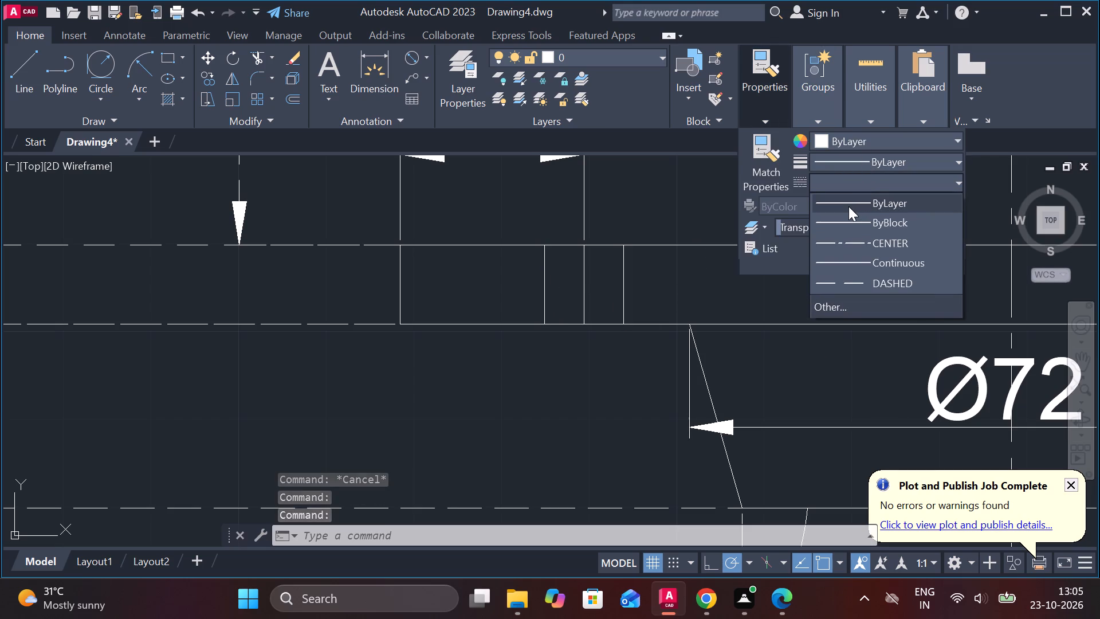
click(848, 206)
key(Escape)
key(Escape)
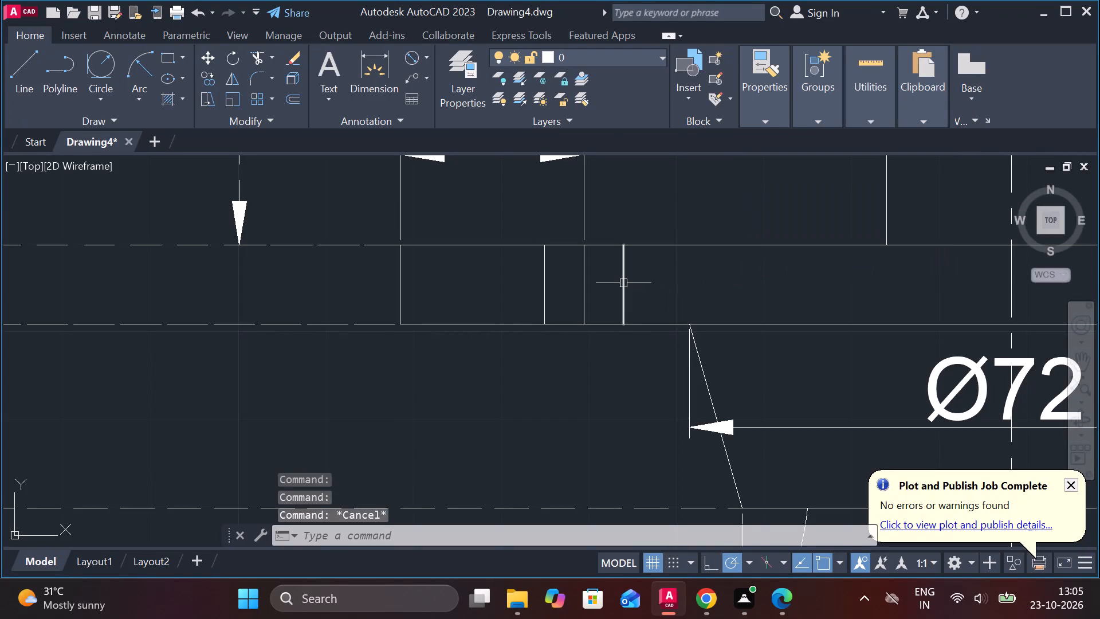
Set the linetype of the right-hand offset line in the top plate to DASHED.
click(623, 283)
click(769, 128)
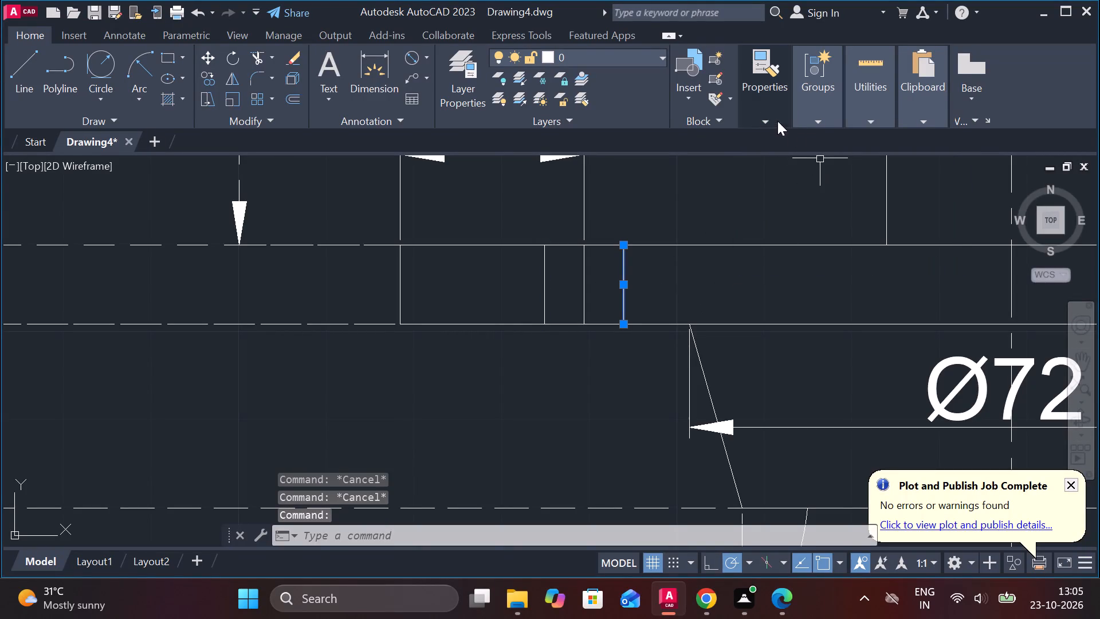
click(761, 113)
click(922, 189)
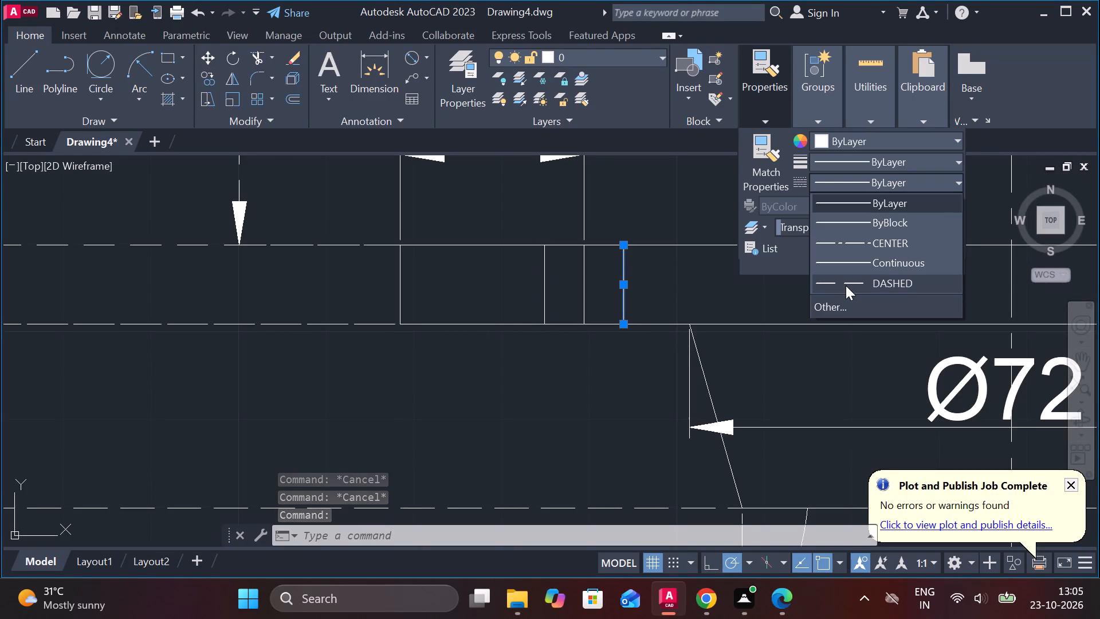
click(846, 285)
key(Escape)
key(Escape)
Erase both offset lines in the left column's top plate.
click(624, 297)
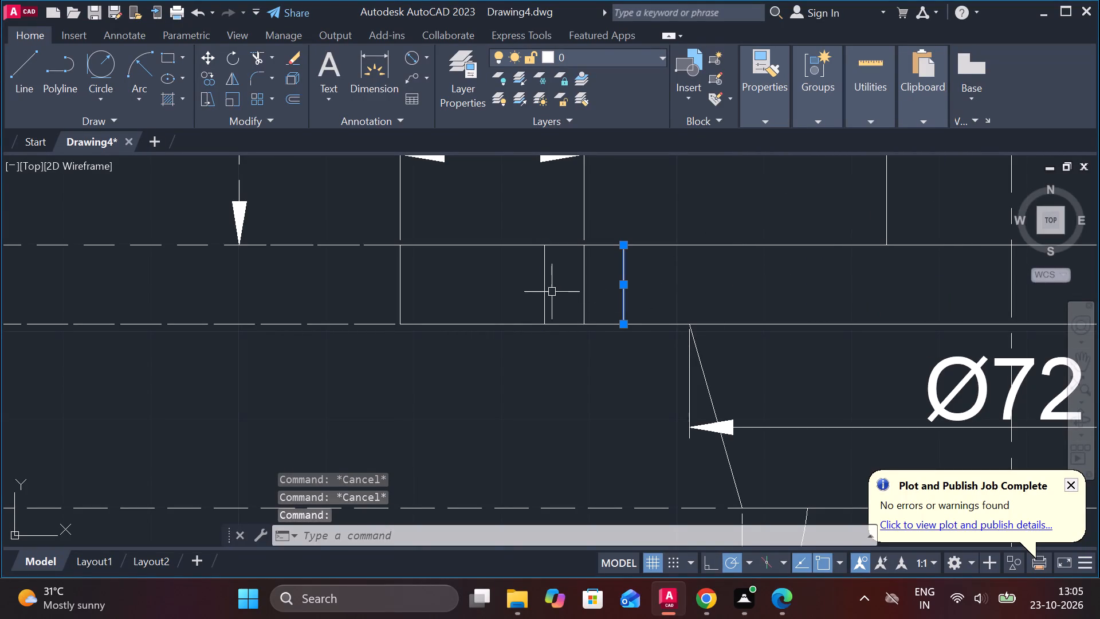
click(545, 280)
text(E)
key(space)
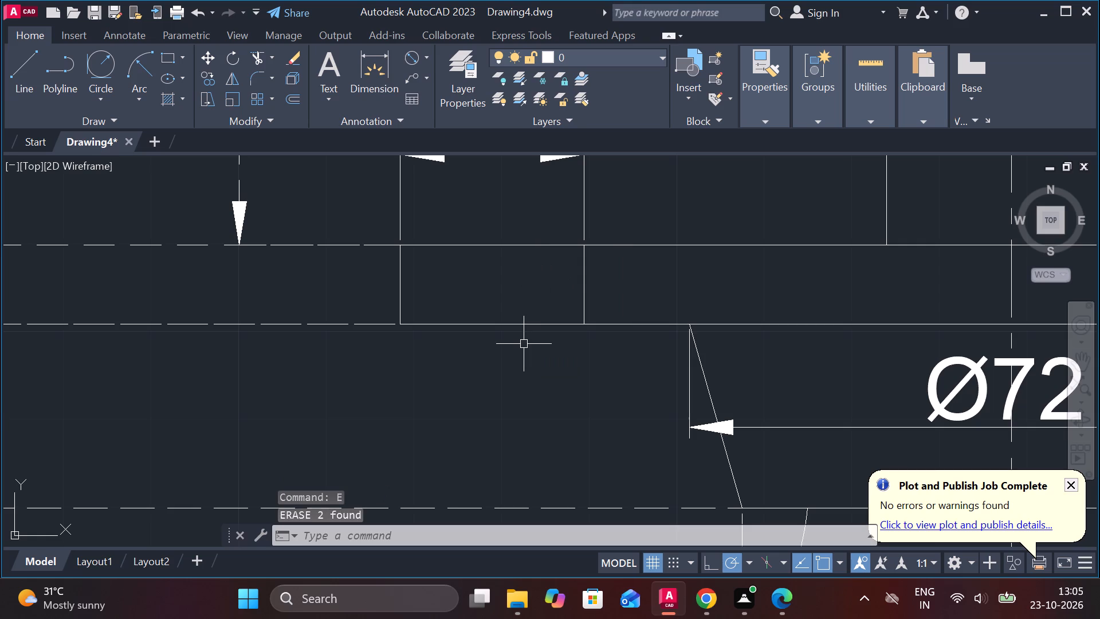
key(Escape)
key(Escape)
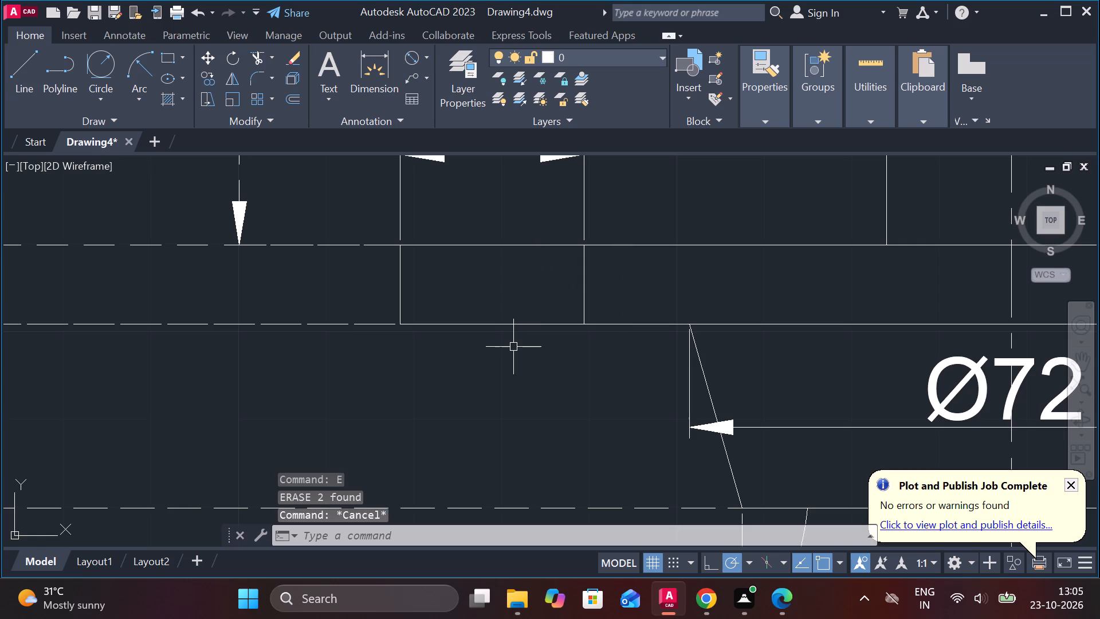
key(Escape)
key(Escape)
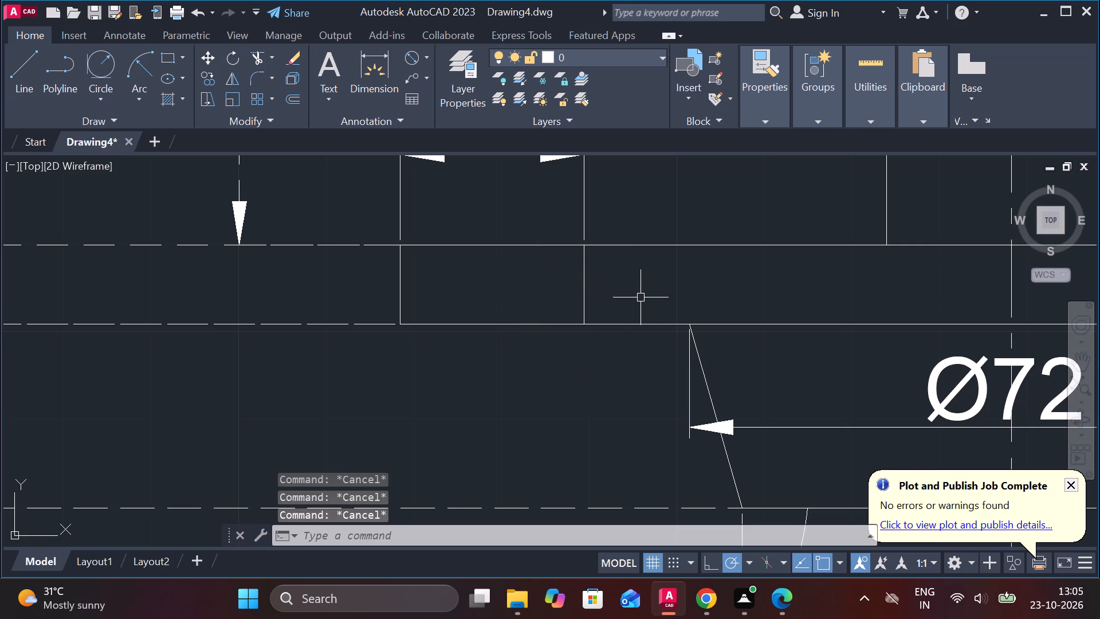
Offset the line at the inner end of the 21 mm dimension in the top plate 4.5 to the right.
click(586, 284)
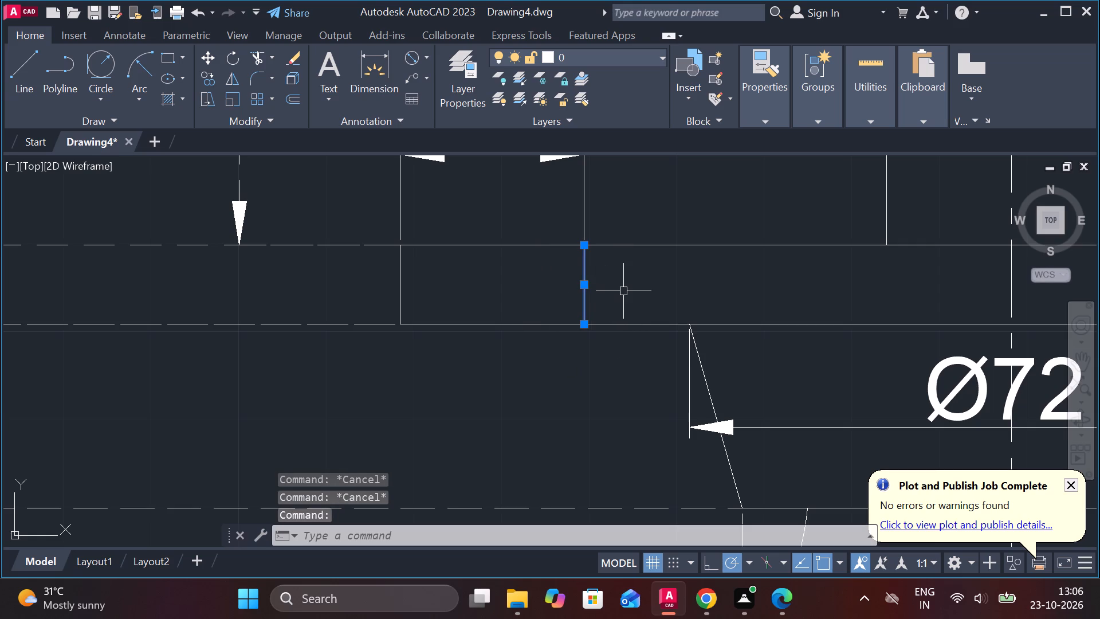
key(o)
key(Return)
key(Return)
text(4.5)
key(Return)
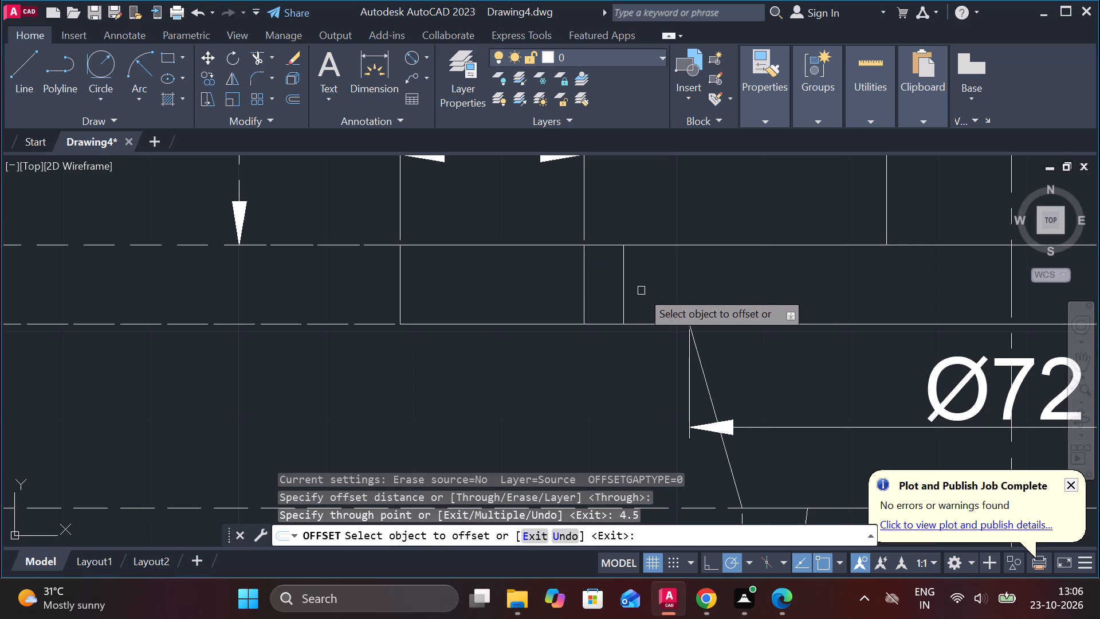
key(Escape)
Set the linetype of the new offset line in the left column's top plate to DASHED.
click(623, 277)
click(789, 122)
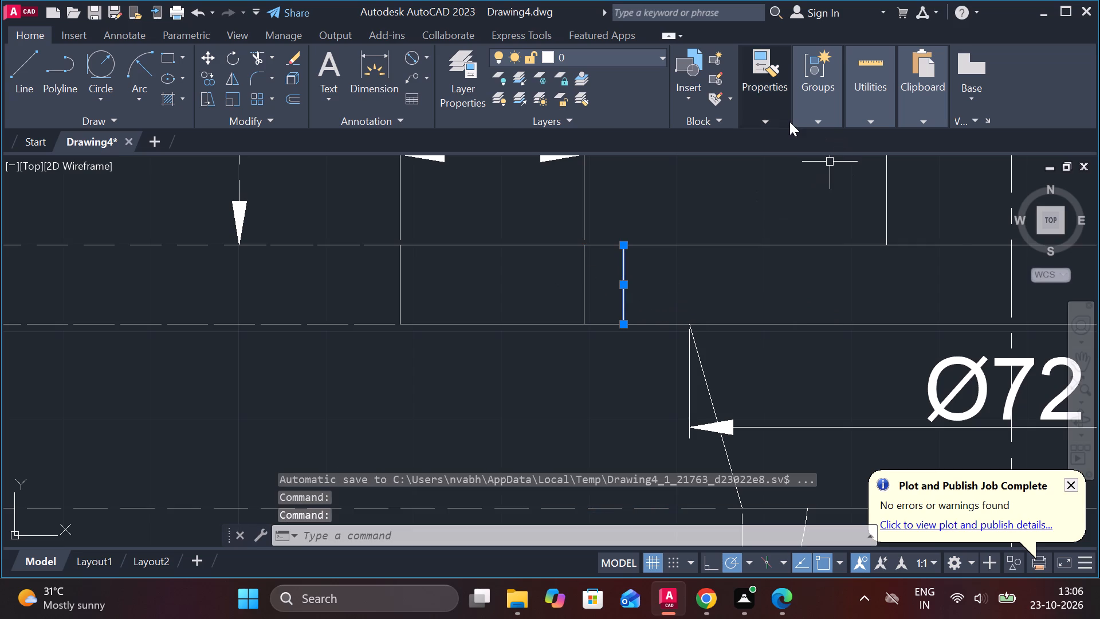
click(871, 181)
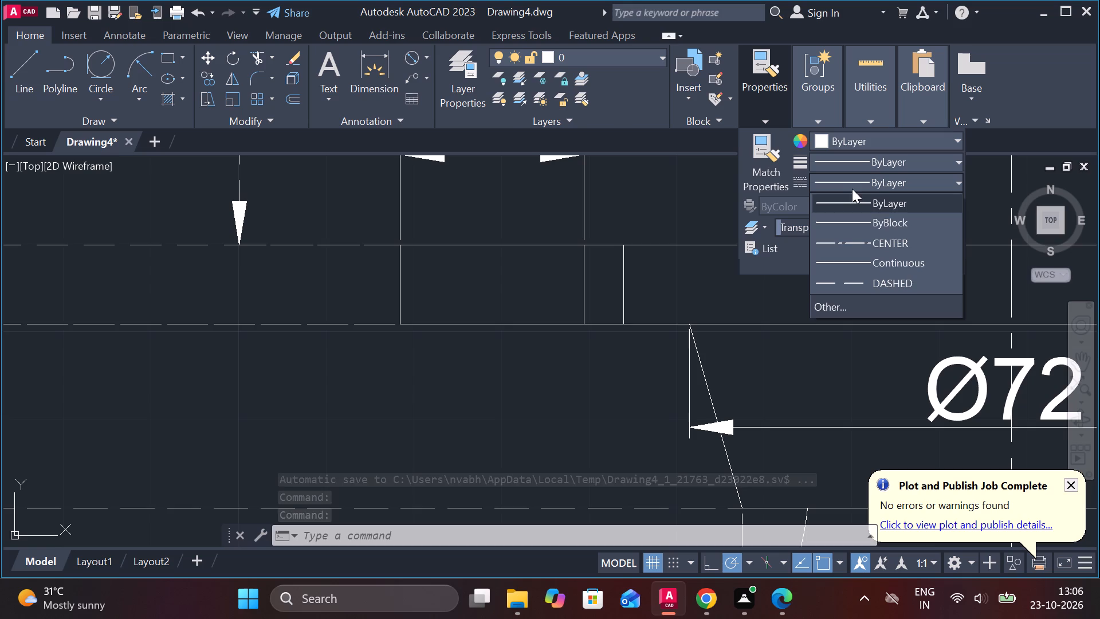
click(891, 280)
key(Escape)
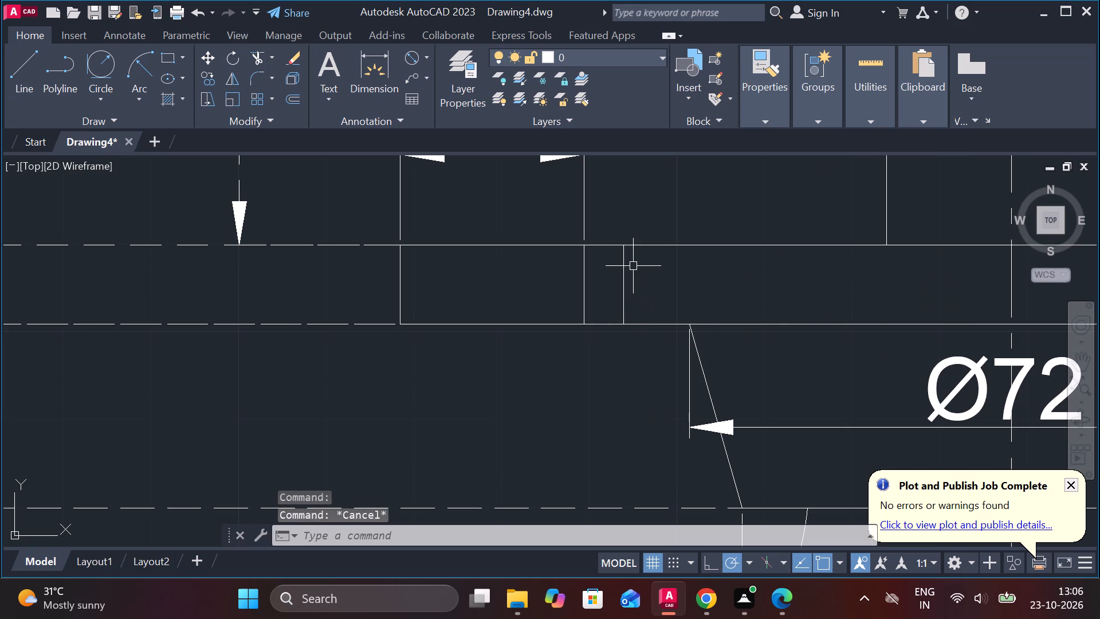
Erase the offset line just inside the inner end of the 21 mm dimension in the top plate.
scroll(883, 266, down, 2)
scroll(769, 279, up, 1)
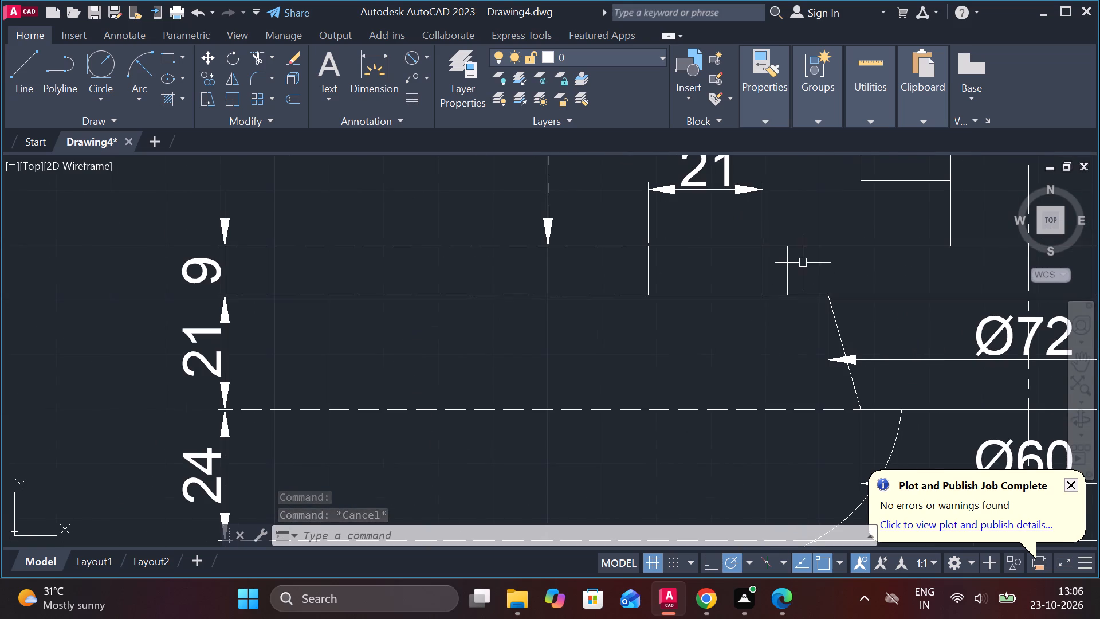
click(786, 264)
text(E)
key(space)
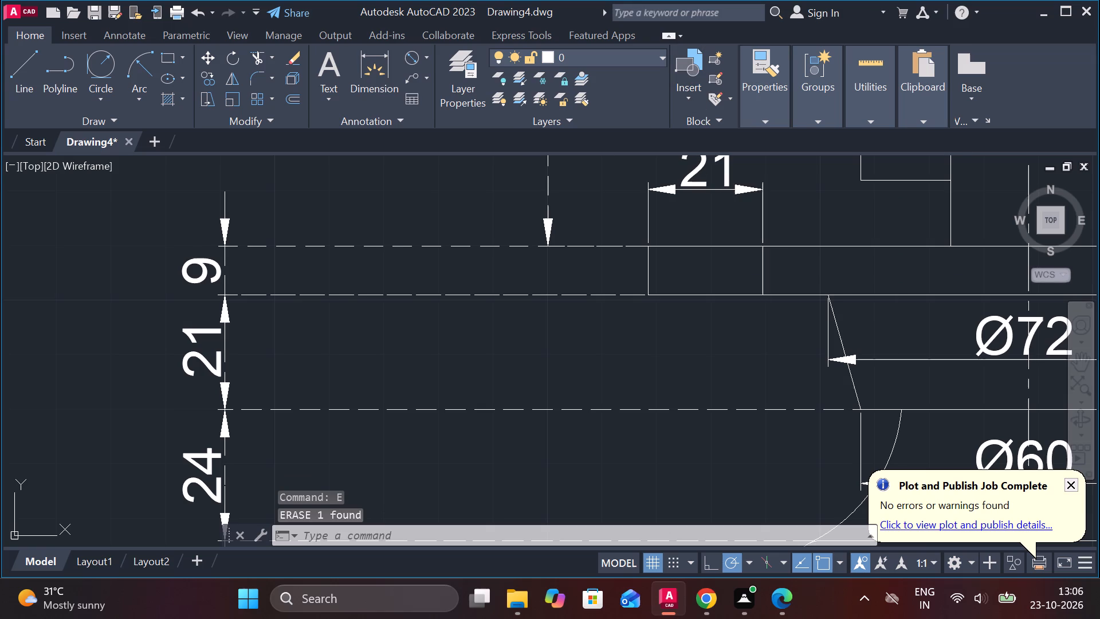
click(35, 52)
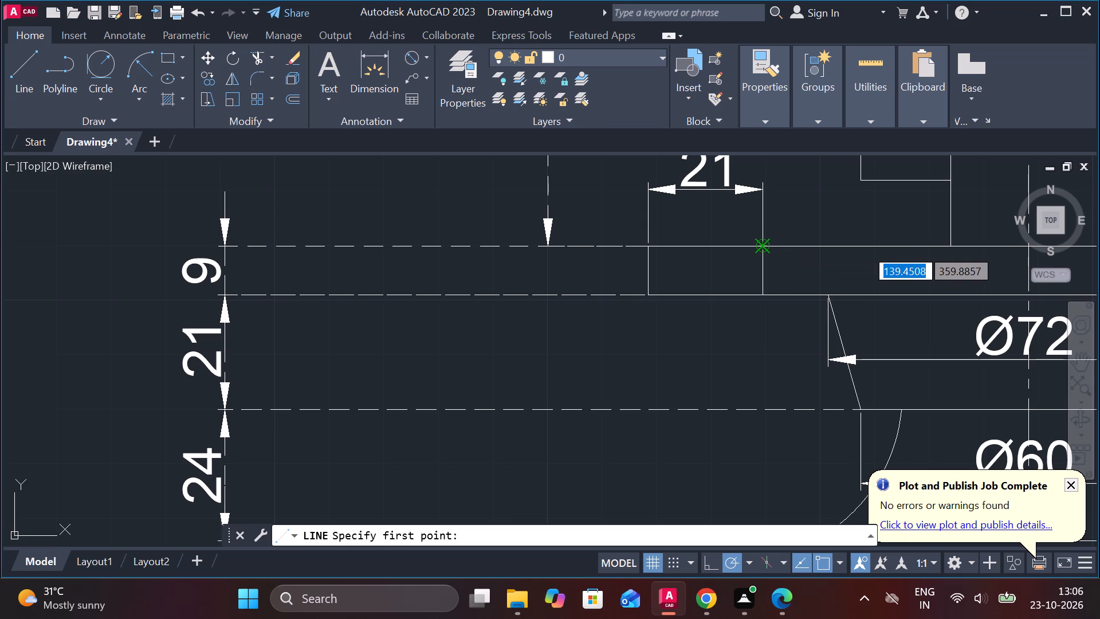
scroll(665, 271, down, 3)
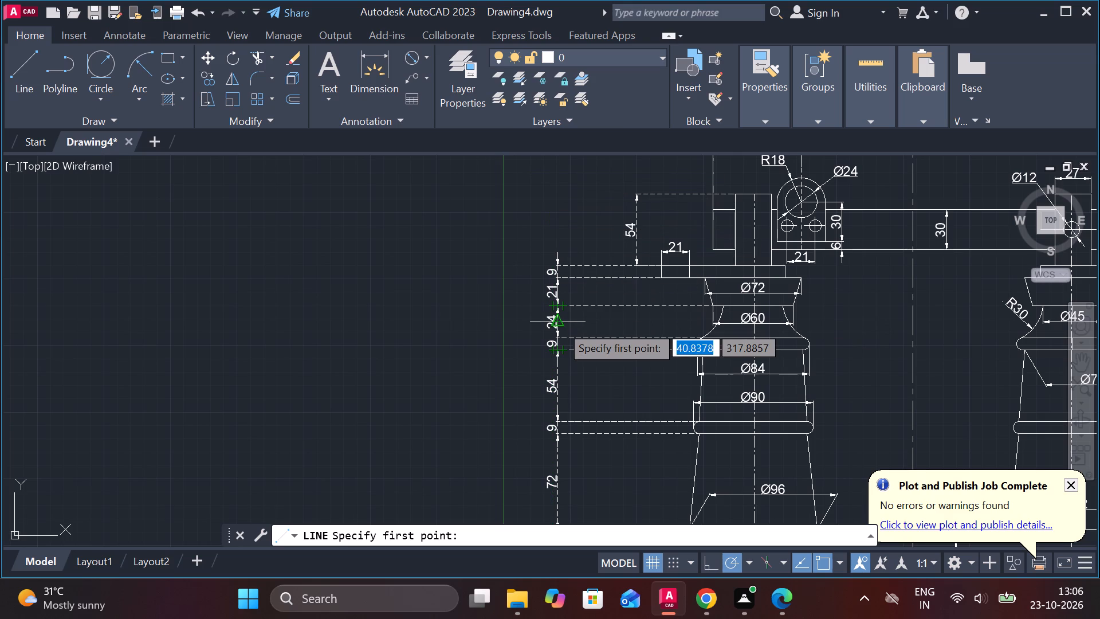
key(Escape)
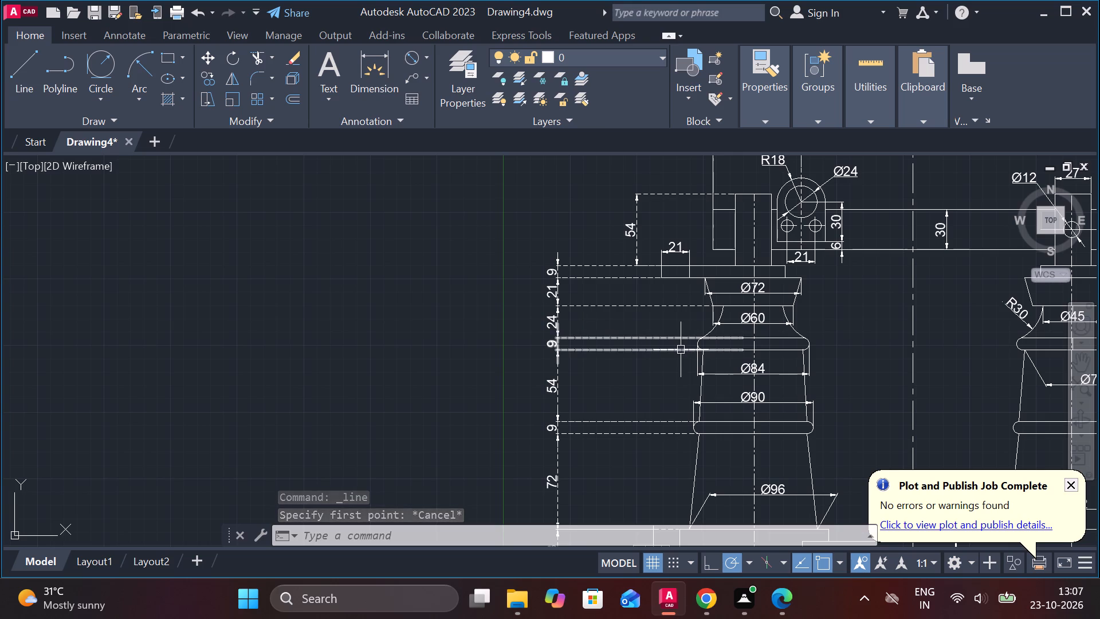
Offset the top-plate line at the inner end of the 21 mm dimension by 4.5 to both sides.
middle_drag(655, 307, 413, 399)
scroll(425, 371, up, 3)
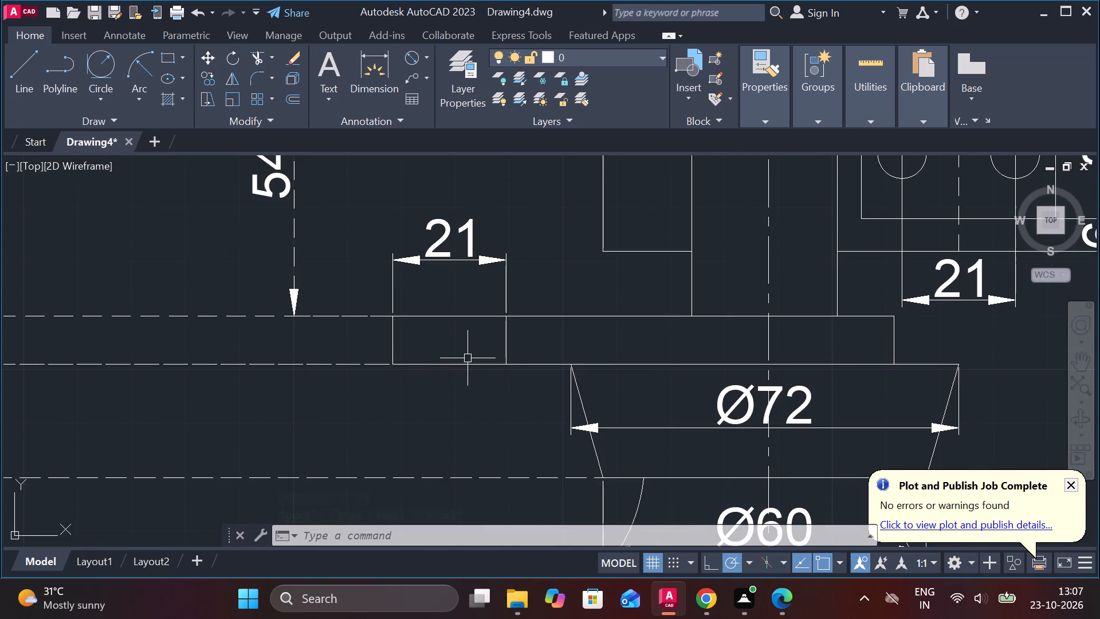
key(Escape)
click(504, 348)
key(o)
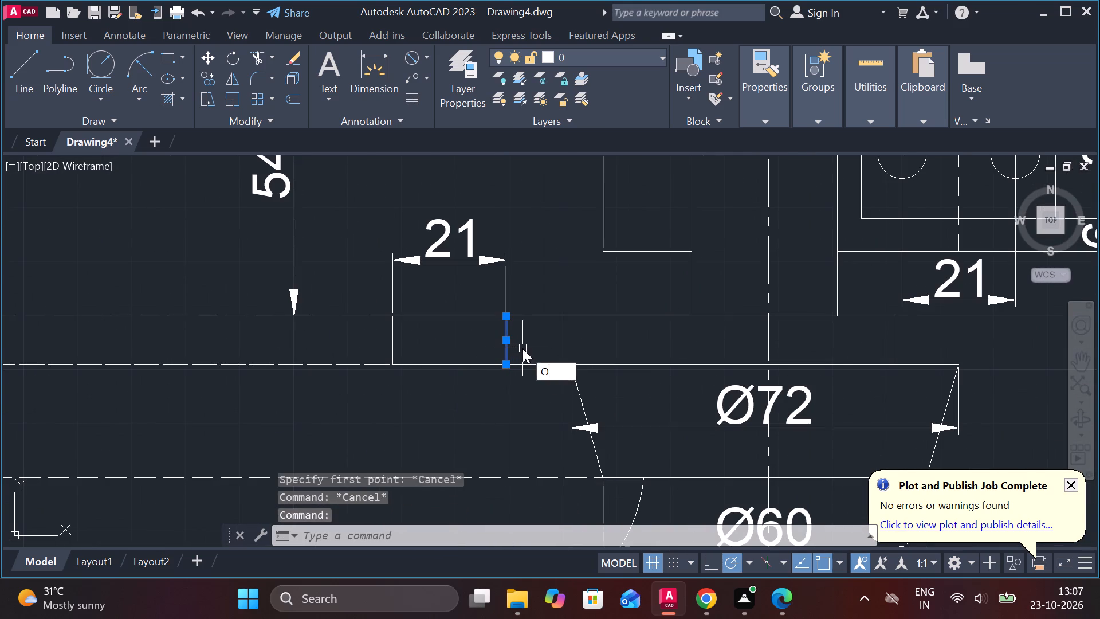
key(Return)
key(Return)
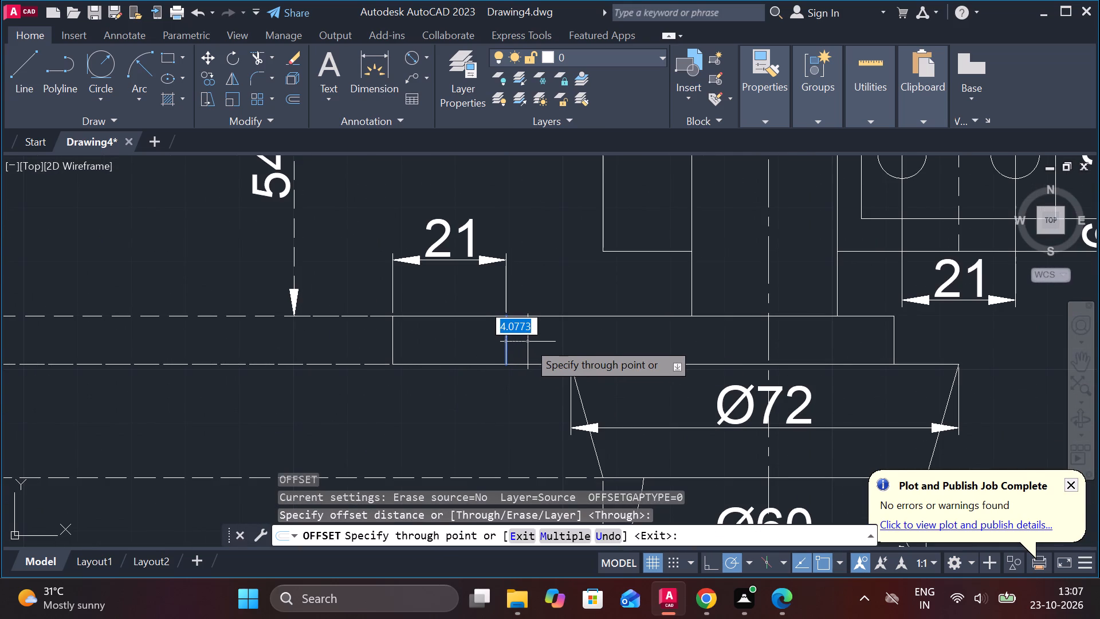
text(4.5)
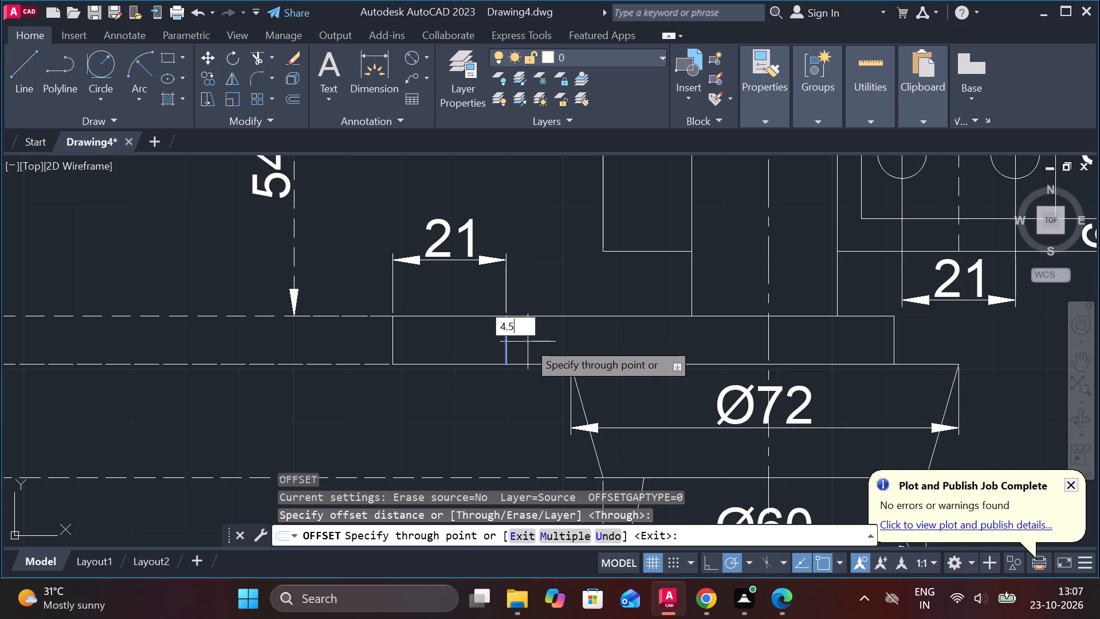
key(Return)
click(508, 338)
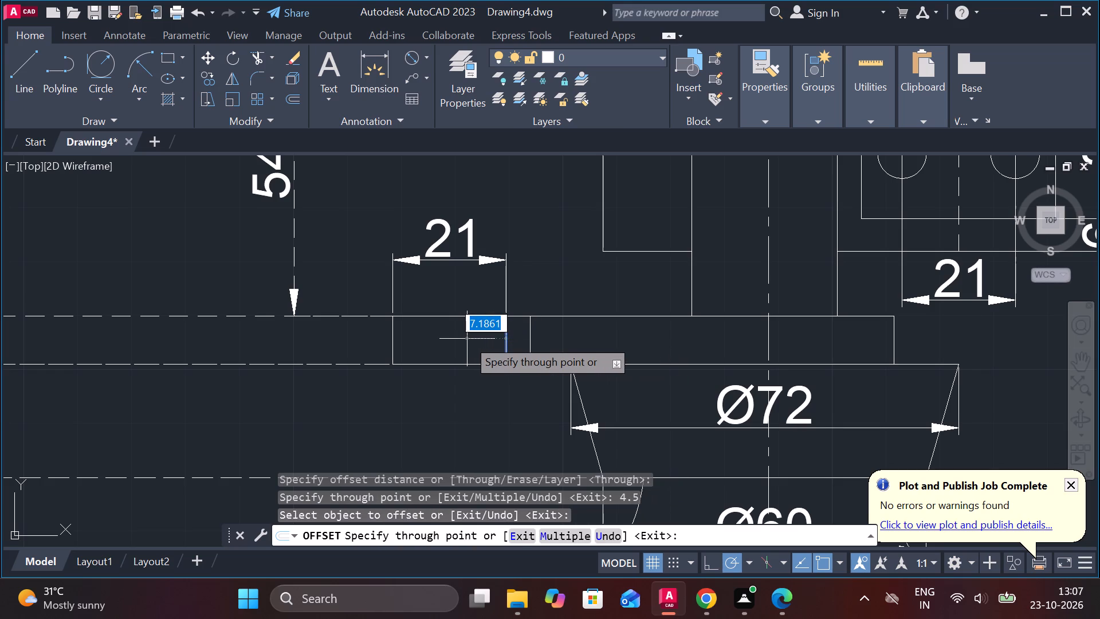
text(4.5)
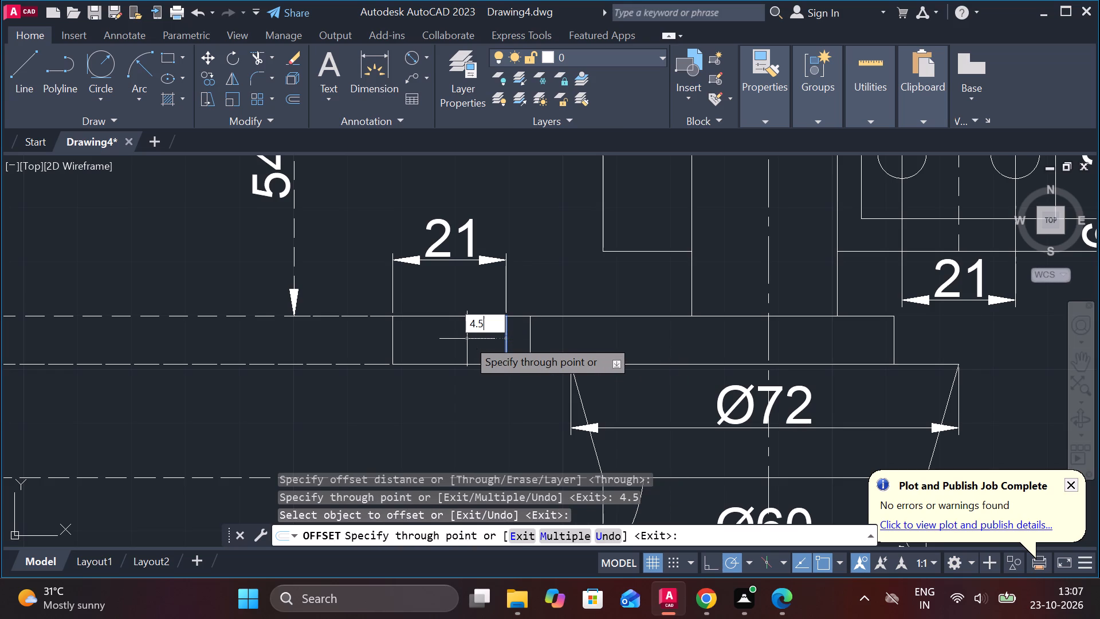
key(Return)
key(Escape)
key(Escape)
key(Escape)
key(Escape)
key(Escape)
key(Escape)
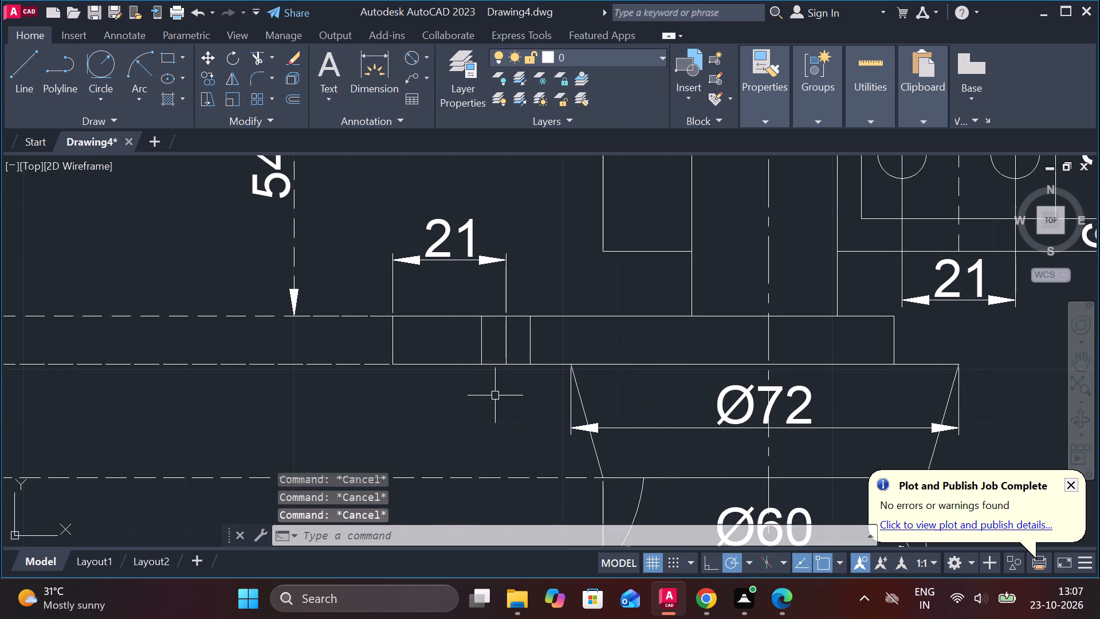
Set the linetype of the left-hand offset line in the top plate to DASHED.
click(482, 346)
click(768, 127)
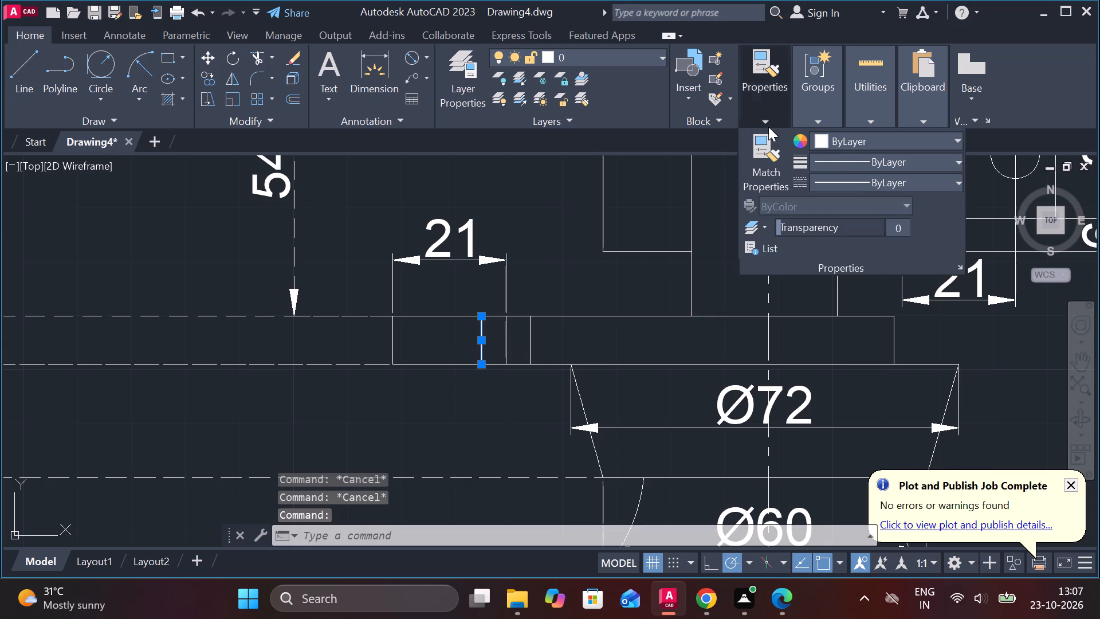
click(863, 170)
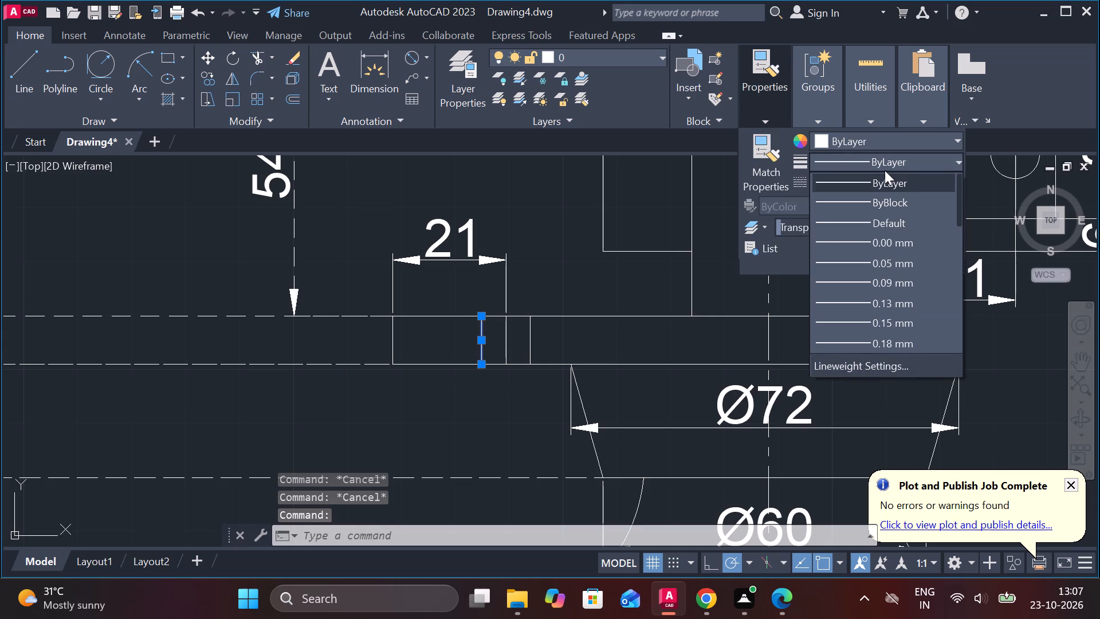
click(885, 170)
click(883, 179)
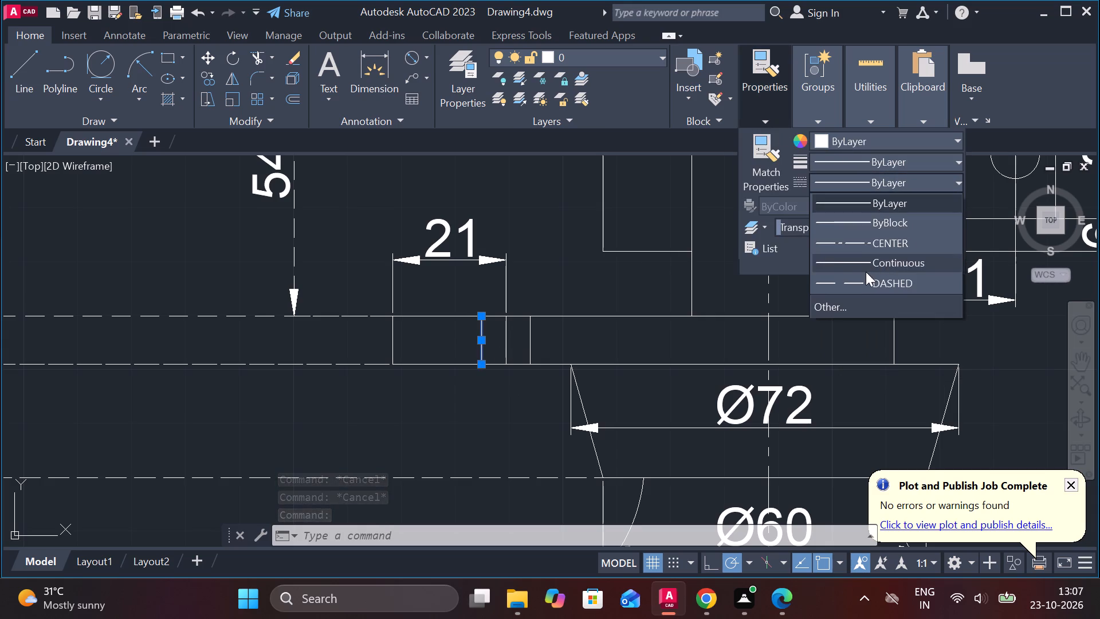
click(856, 276)
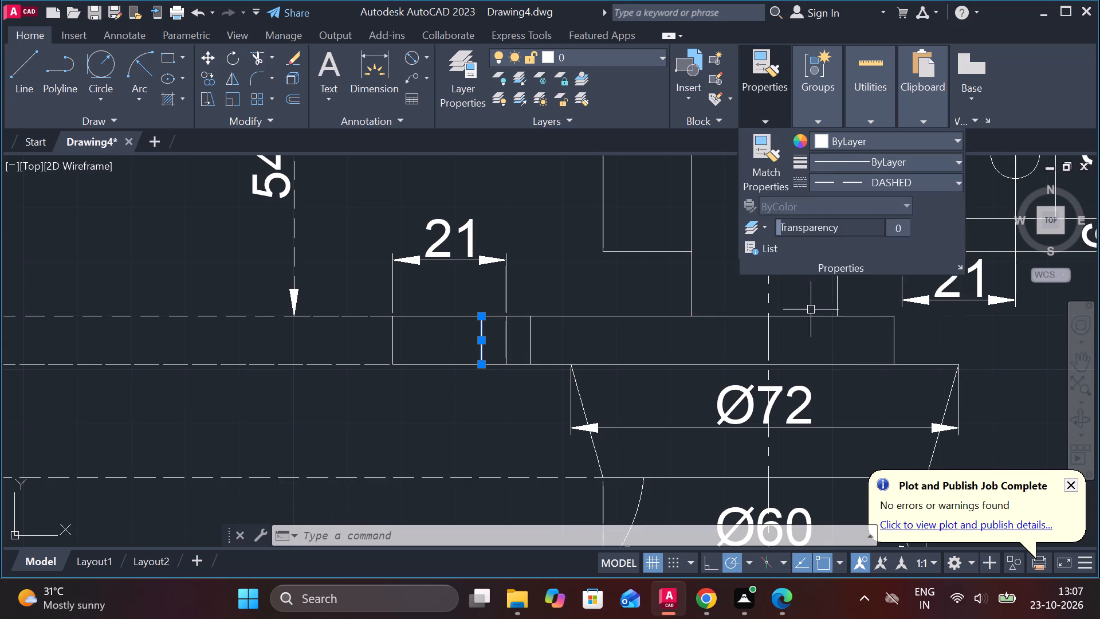
key(Escape)
Set the linetype of the right-hand offset line in the top plate to DASHED.
click(532, 336)
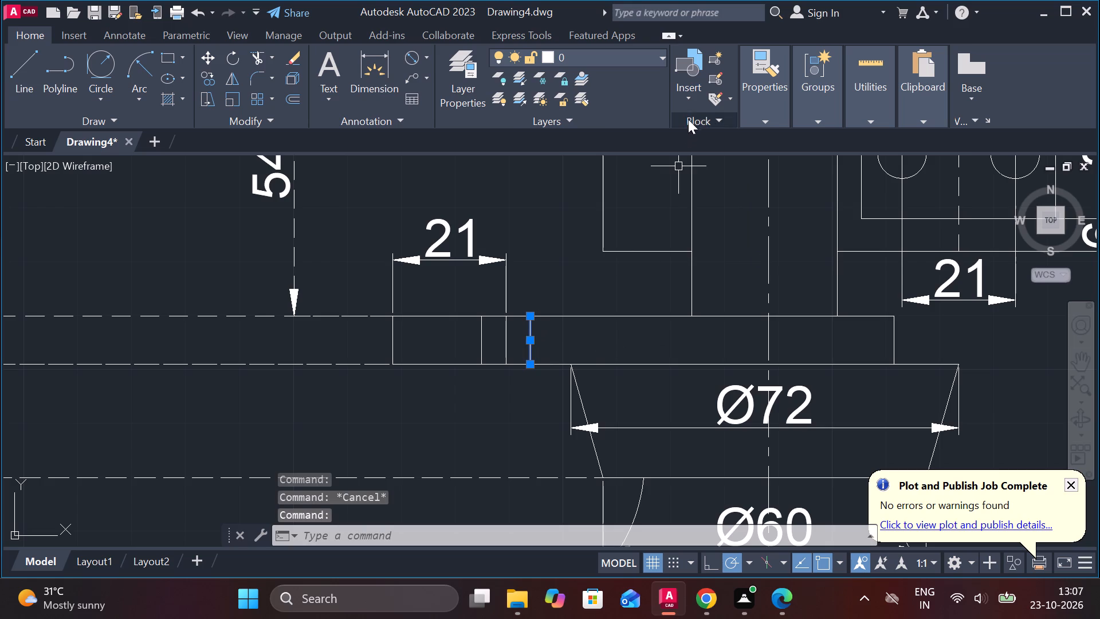
click(771, 126)
click(838, 185)
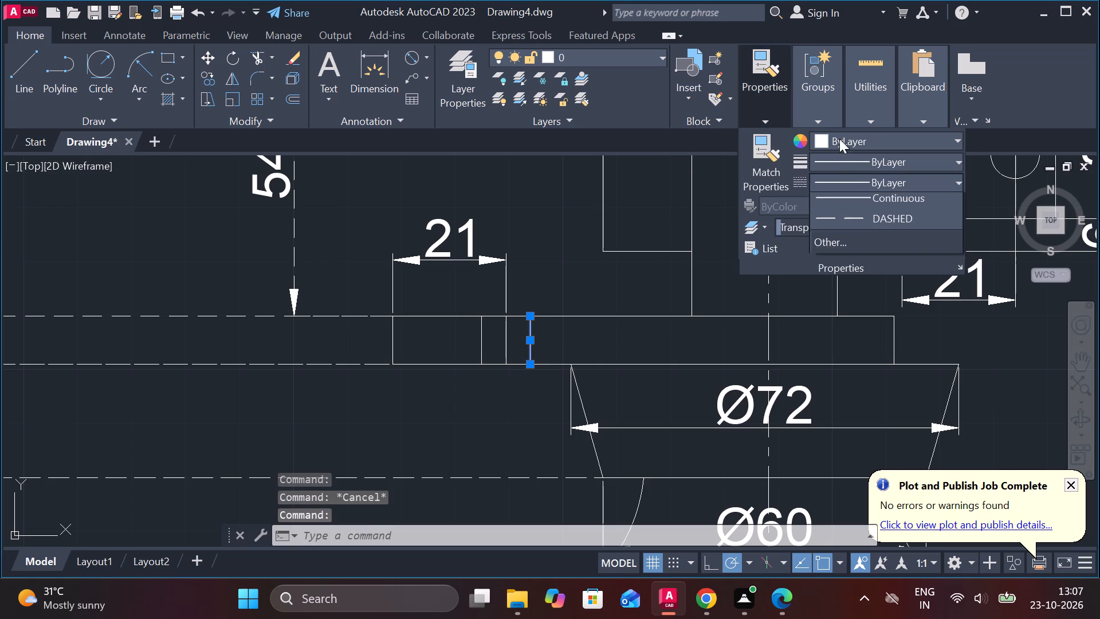
click(862, 280)
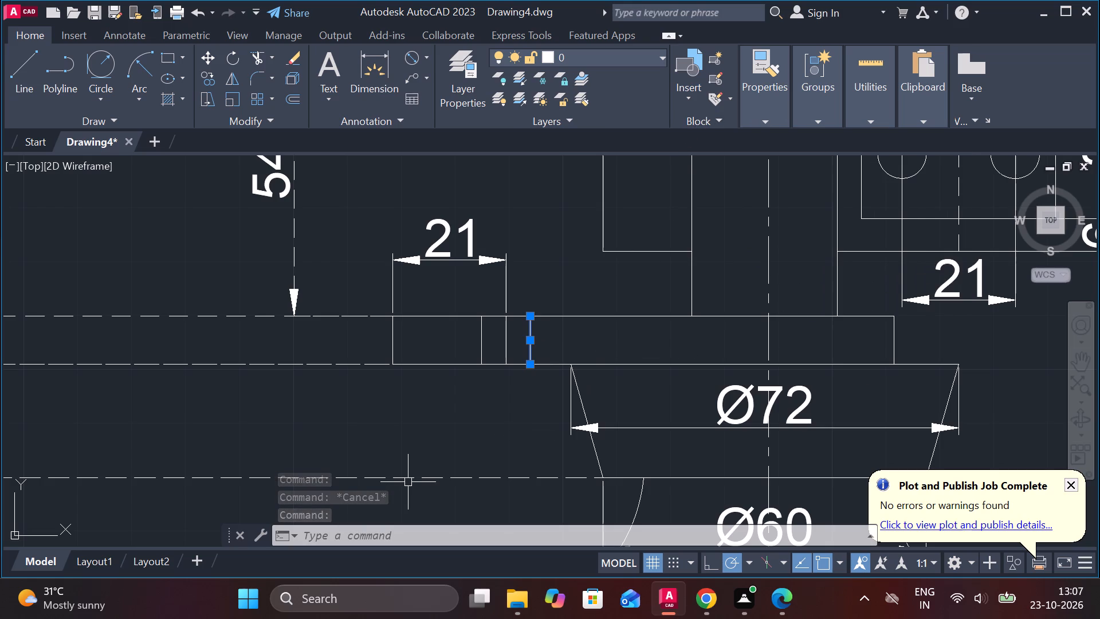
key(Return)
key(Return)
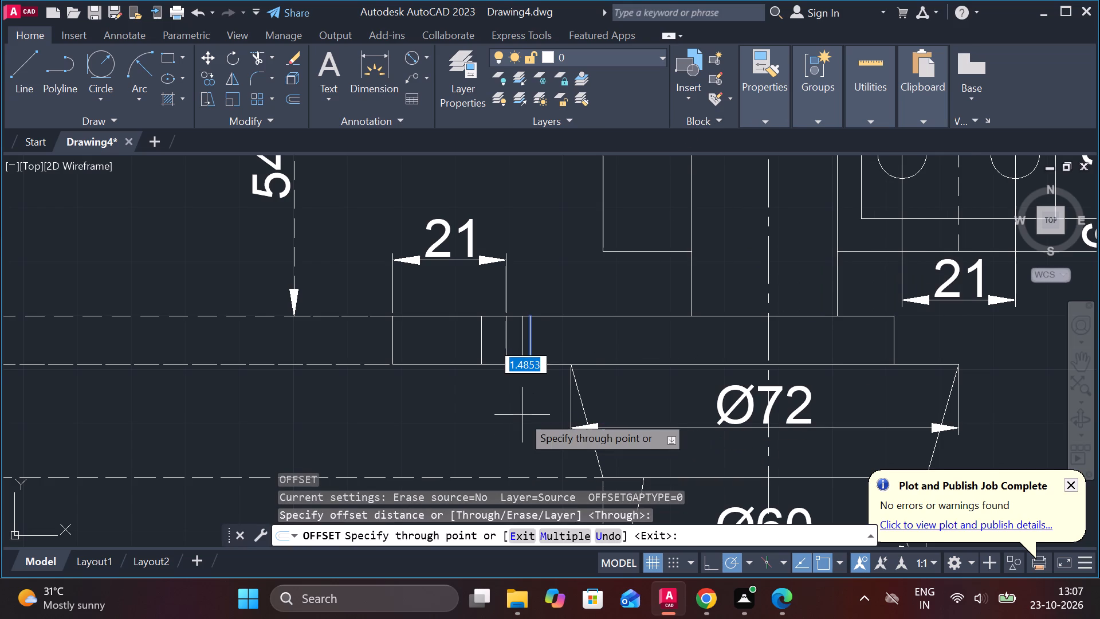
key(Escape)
Draw a vertical line on the column centreline in the plan view, from the upper to the lower edge of the rectangular bar.
scroll(551, 391, down, 4)
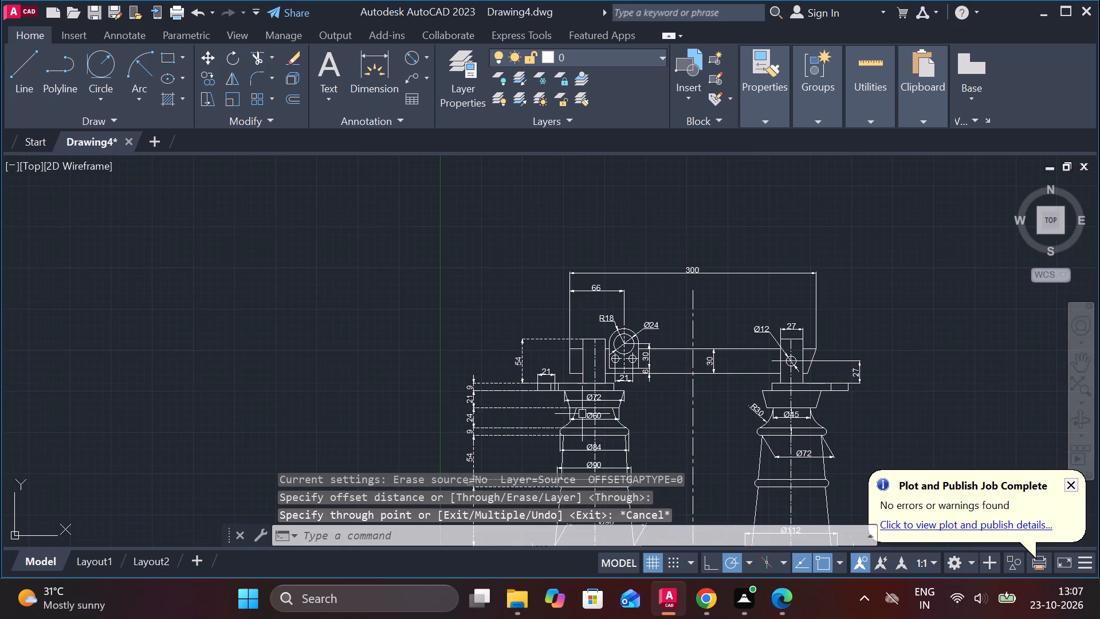
middle_drag(582, 414, 587, 230)
scroll(629, 340, up, 1)
middle_drag(621, 387, 665, 120)
scroll(565, 283, up, 2)
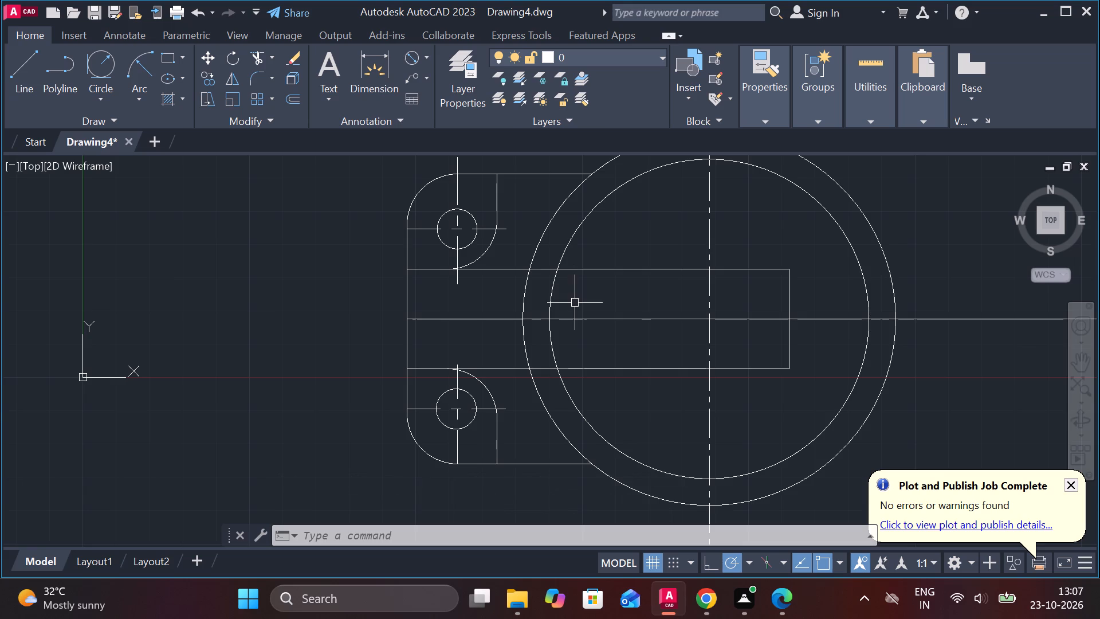
scroll(575, 305, down, 2)
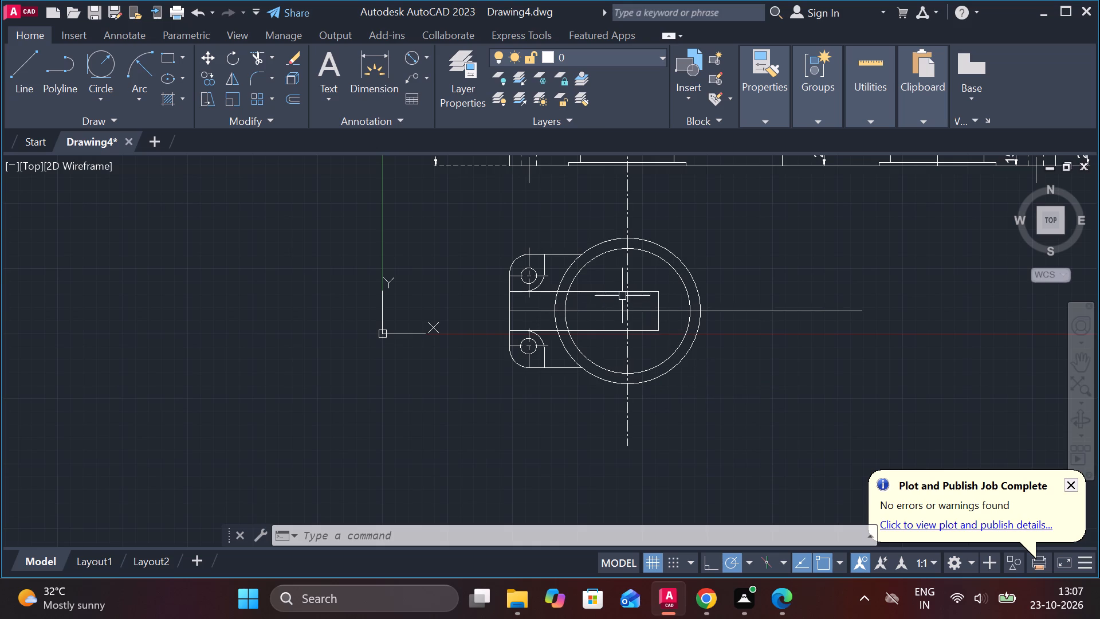
key(l)
key(Return)
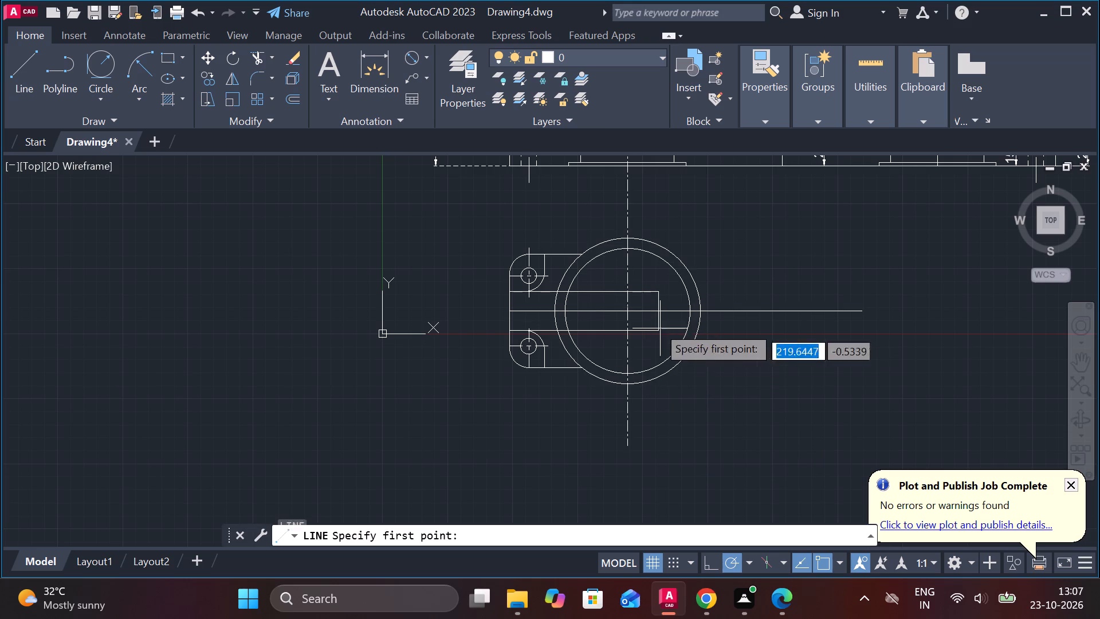
scroll(628, 299, up, 1)
click(627, 285)
click(622, 347)
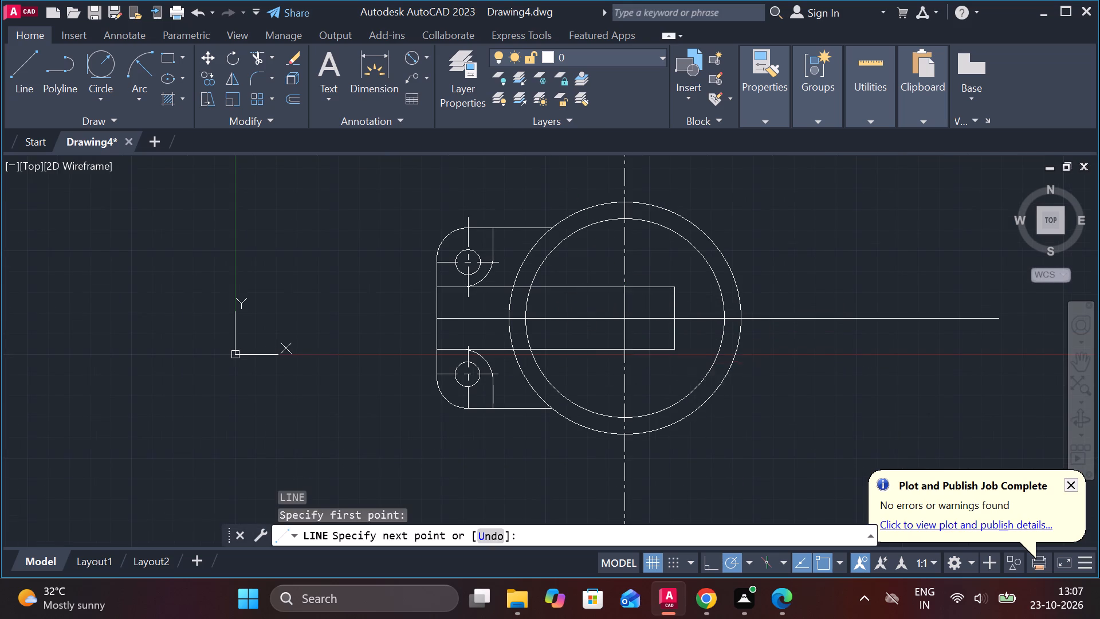
key(Escape)
Offset the new vertical line in the plan view 69 to the left.
click(623, 325)
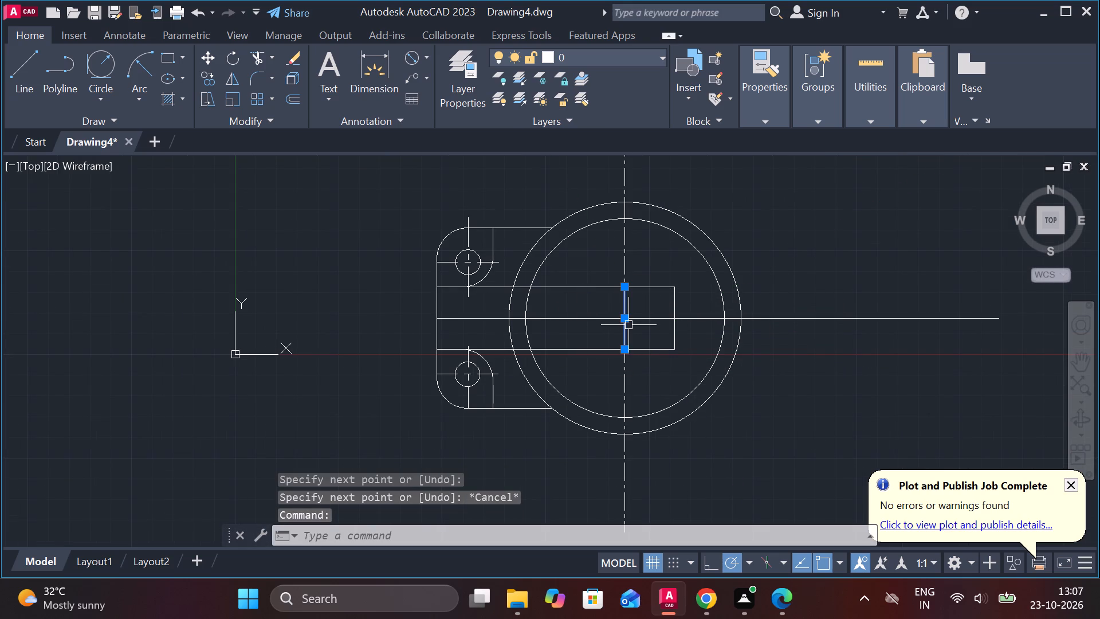
key(o)
key(Return)
key(Return)
text(69)
key(Return)
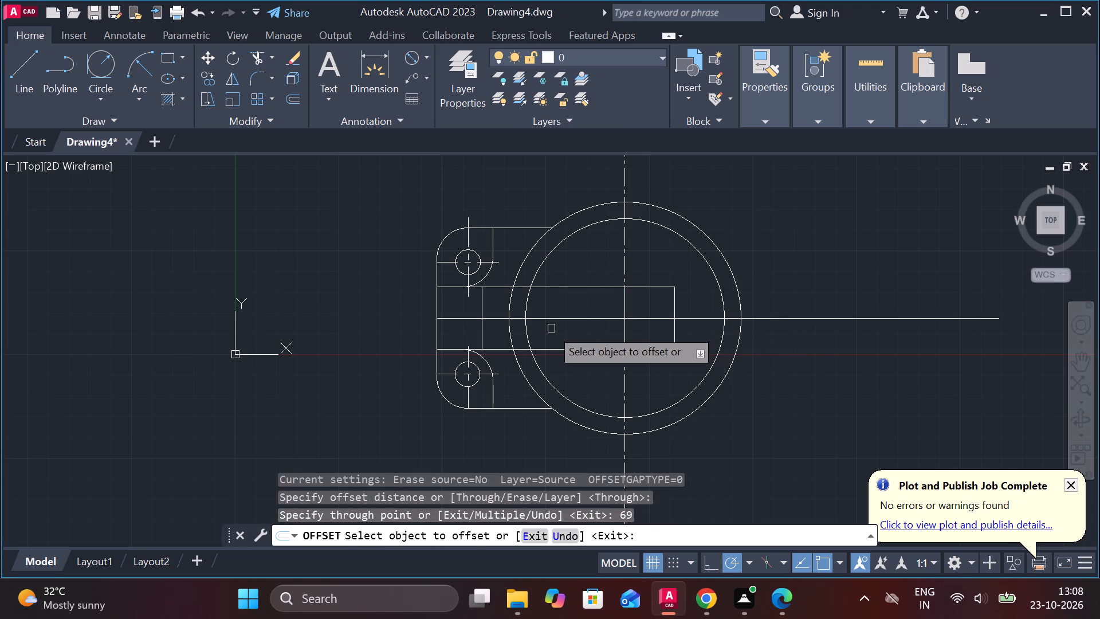
scroll(486, 336, up, 1)
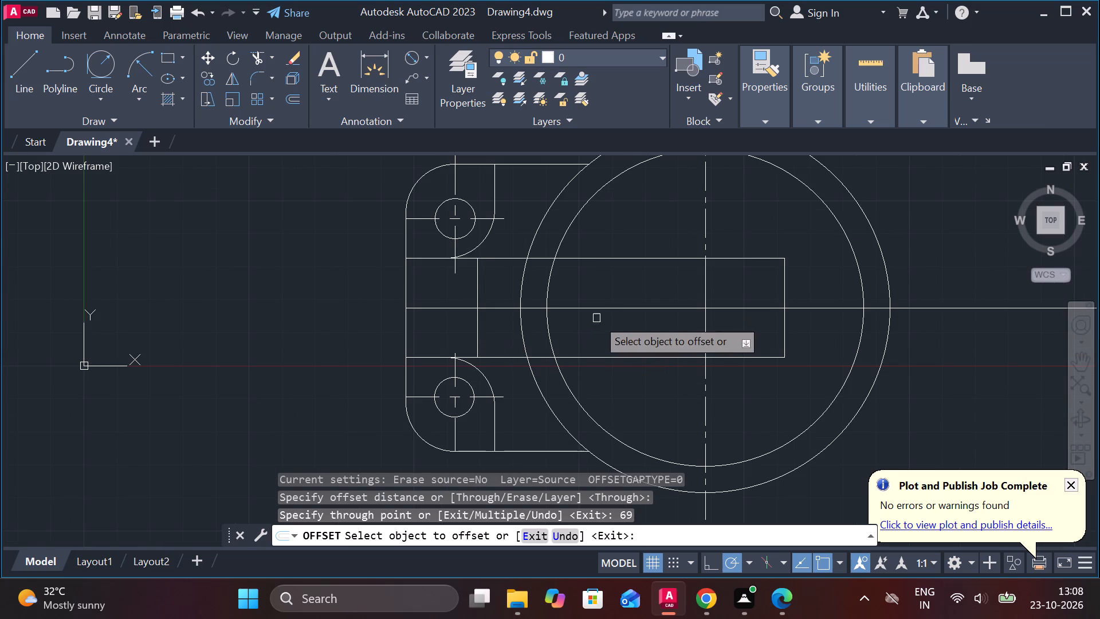
key(Escape)
Trim both circles where they cross the left part of the rectangular bar in the plan view.
text(TR)
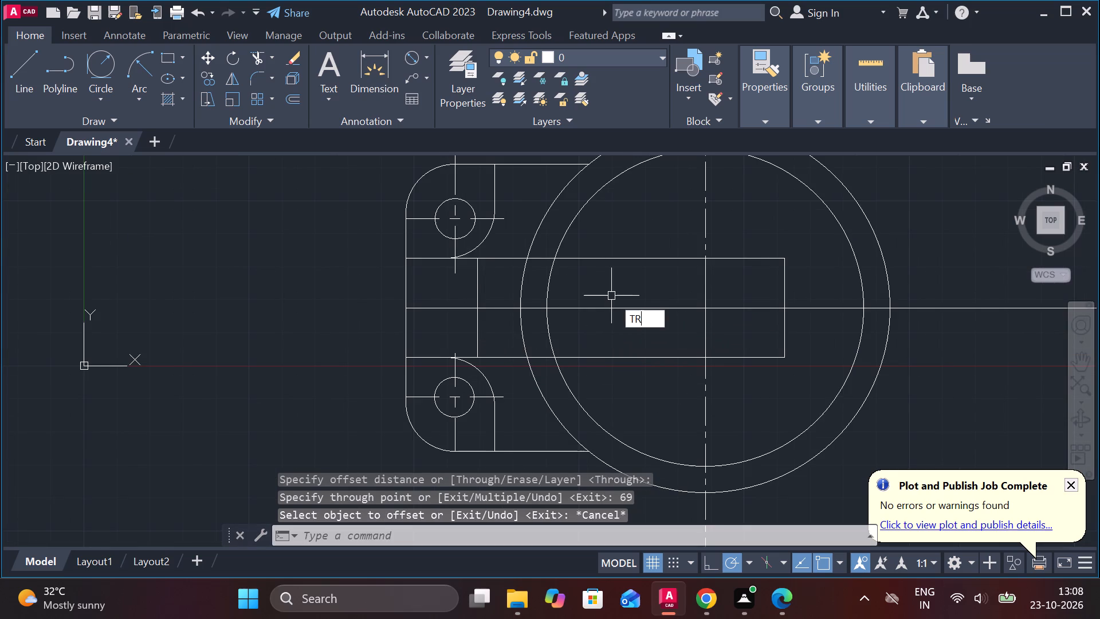
key(space)
drag(598, 288, 508, 280)
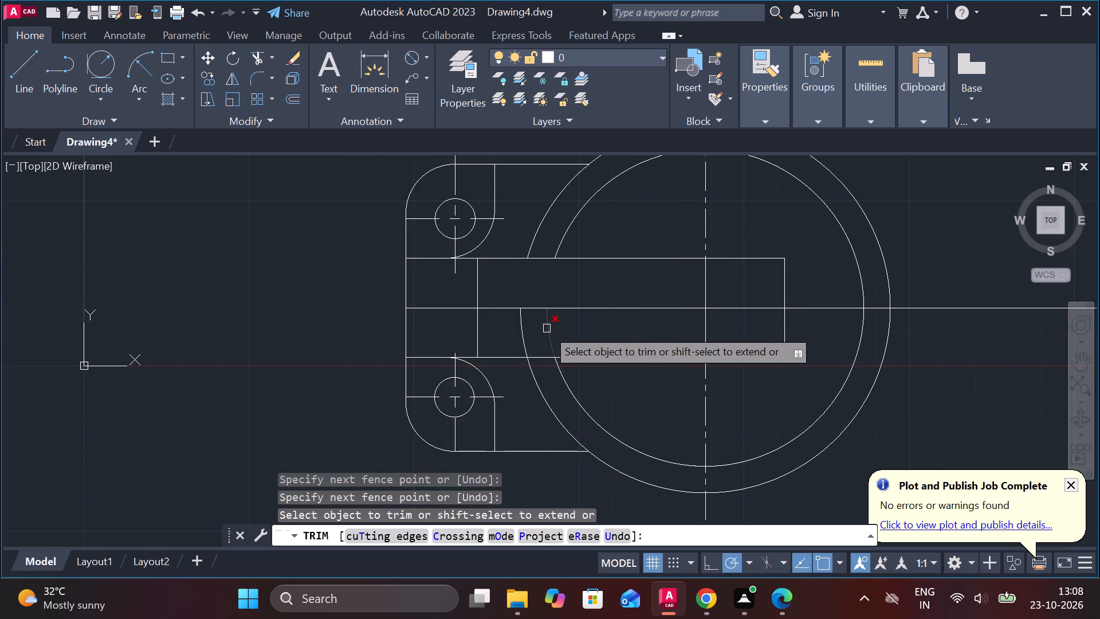
drag(573, 334, 505, 334)
key(Escape)
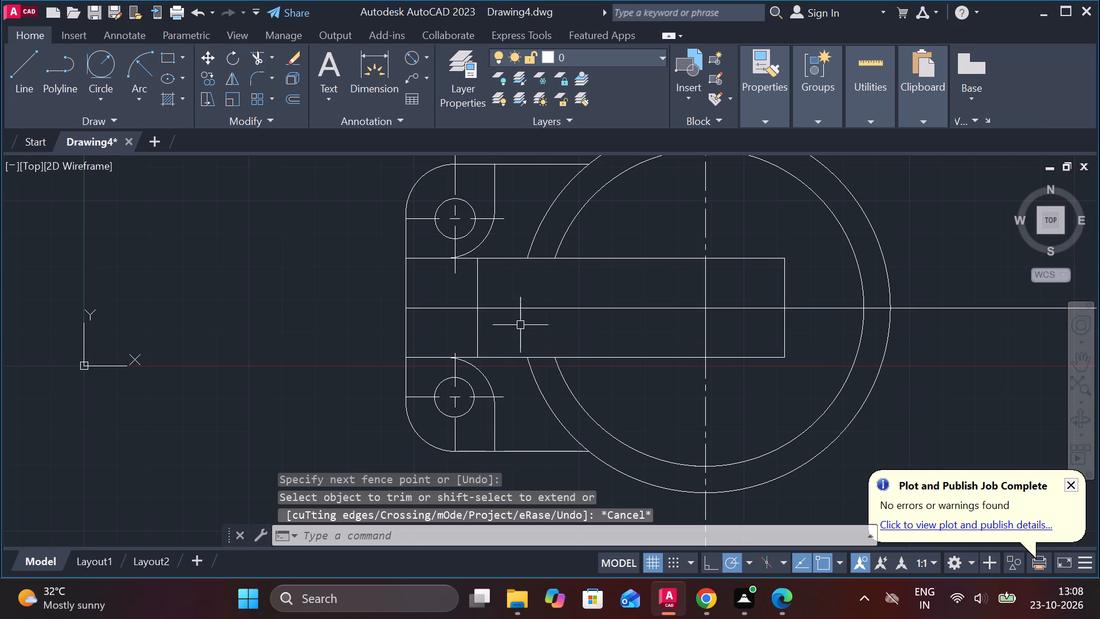
Offset the vertical line near the left end of the plan view's rectangular bar by 21 to the right.
click(473, 288)
key(o)
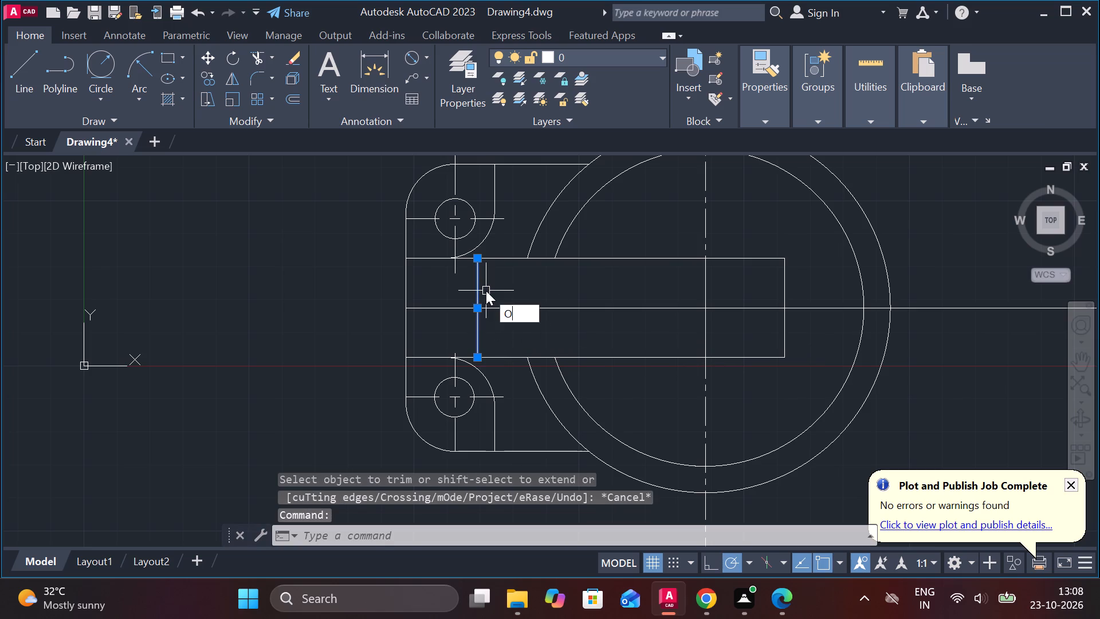
key(Return)
key(Return)
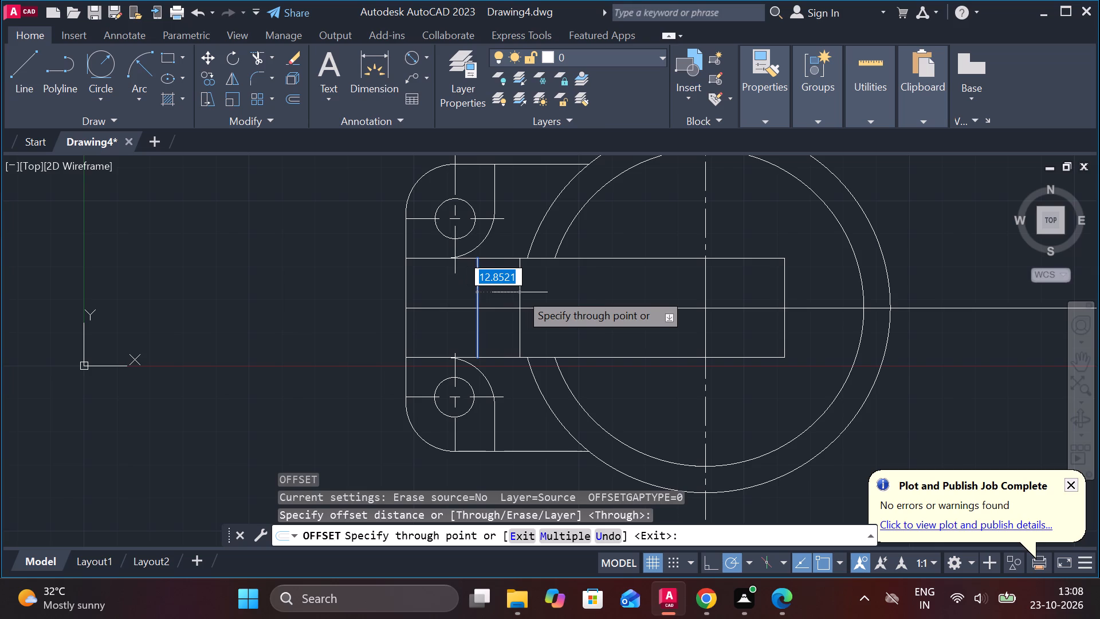
text(21)
key(space)
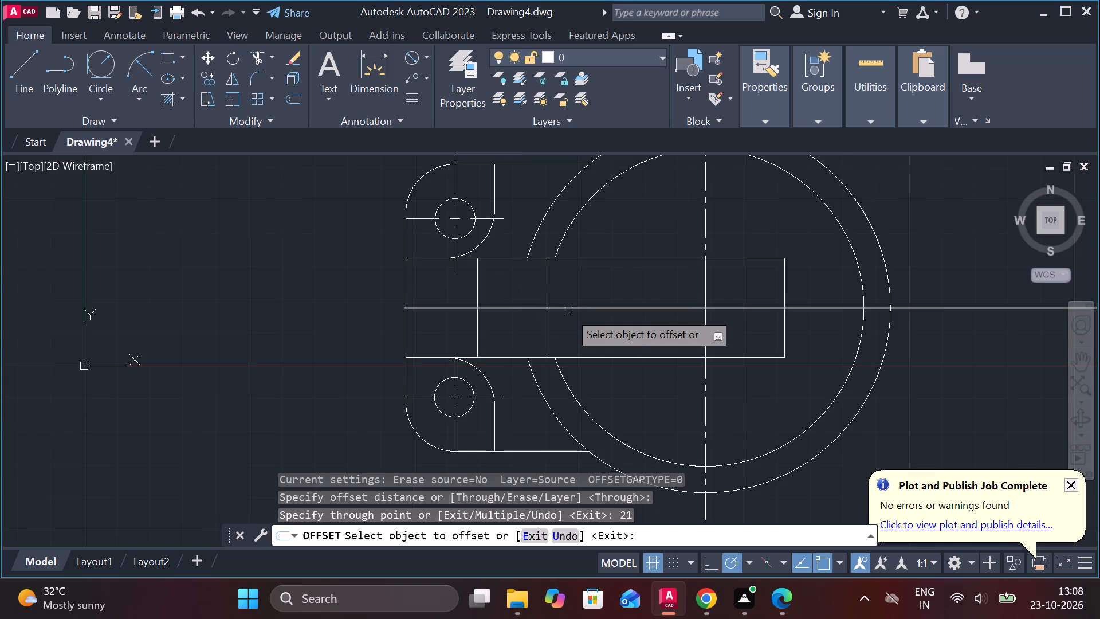
scroll(568, 311, up, 1)
key(Escape)
Draw a circle of diameter 9 centred where the new offset line crosses the horizontal centreline of the bar.
text(C)
key(space)
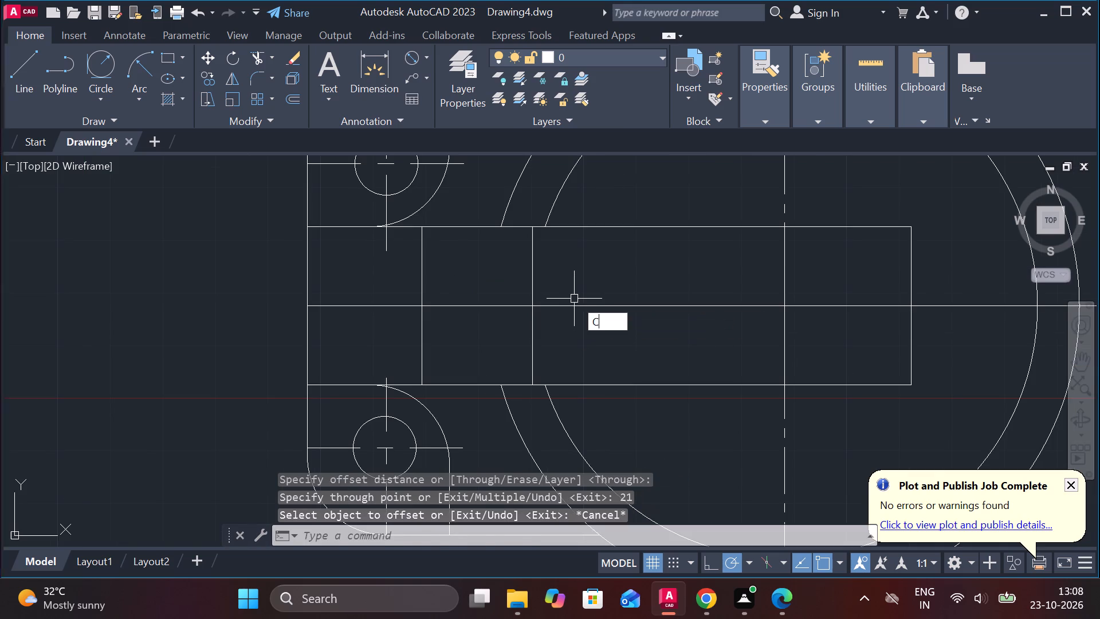
click(532, 303)
text(D 9)
key(Return)
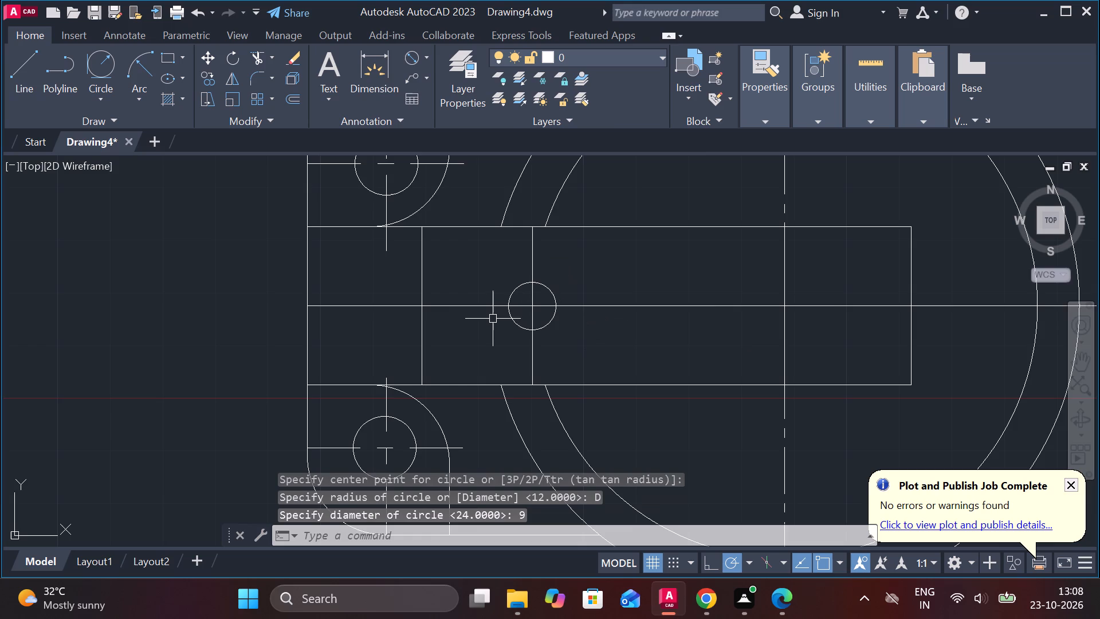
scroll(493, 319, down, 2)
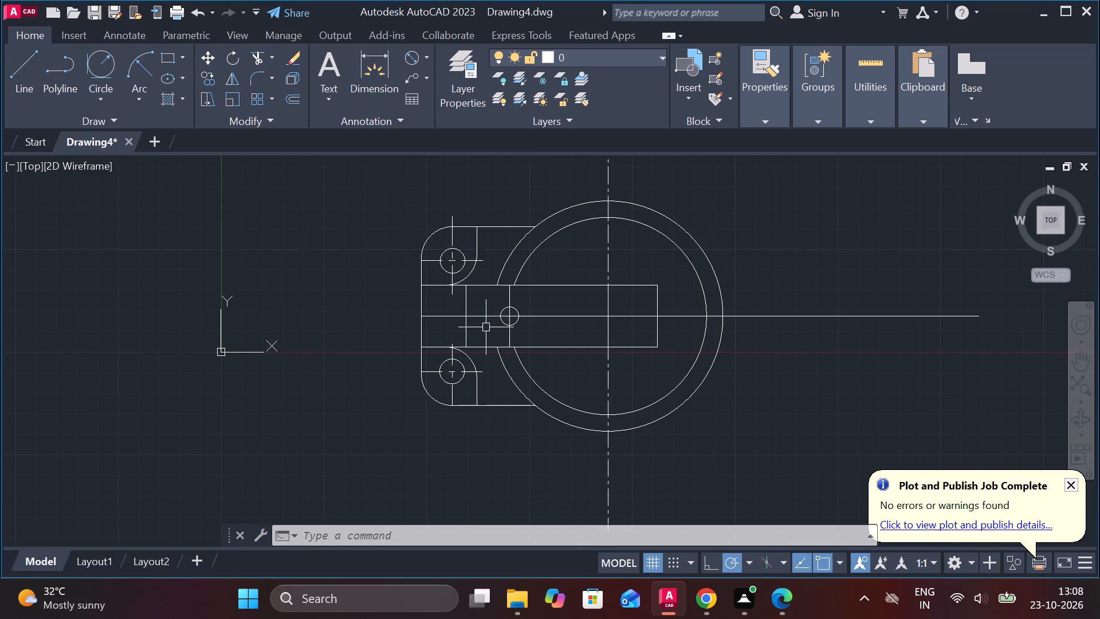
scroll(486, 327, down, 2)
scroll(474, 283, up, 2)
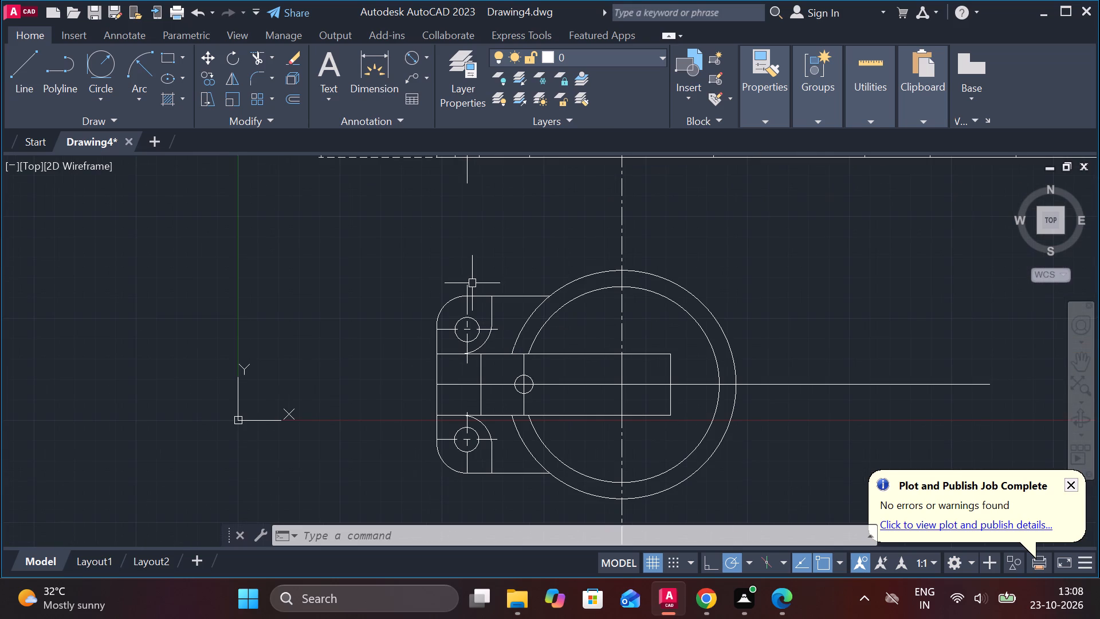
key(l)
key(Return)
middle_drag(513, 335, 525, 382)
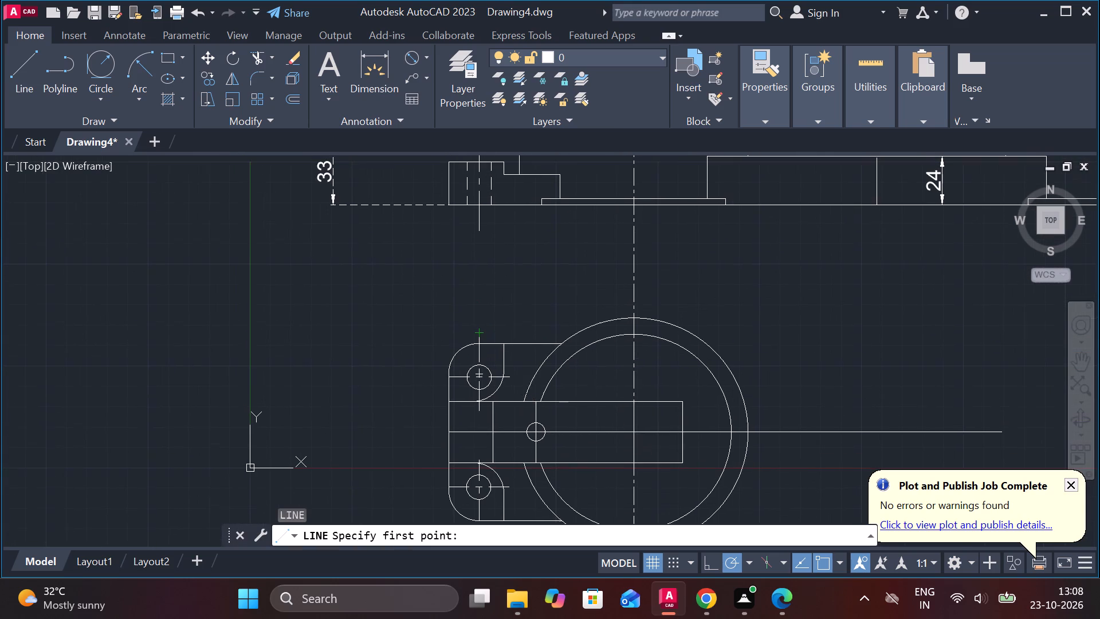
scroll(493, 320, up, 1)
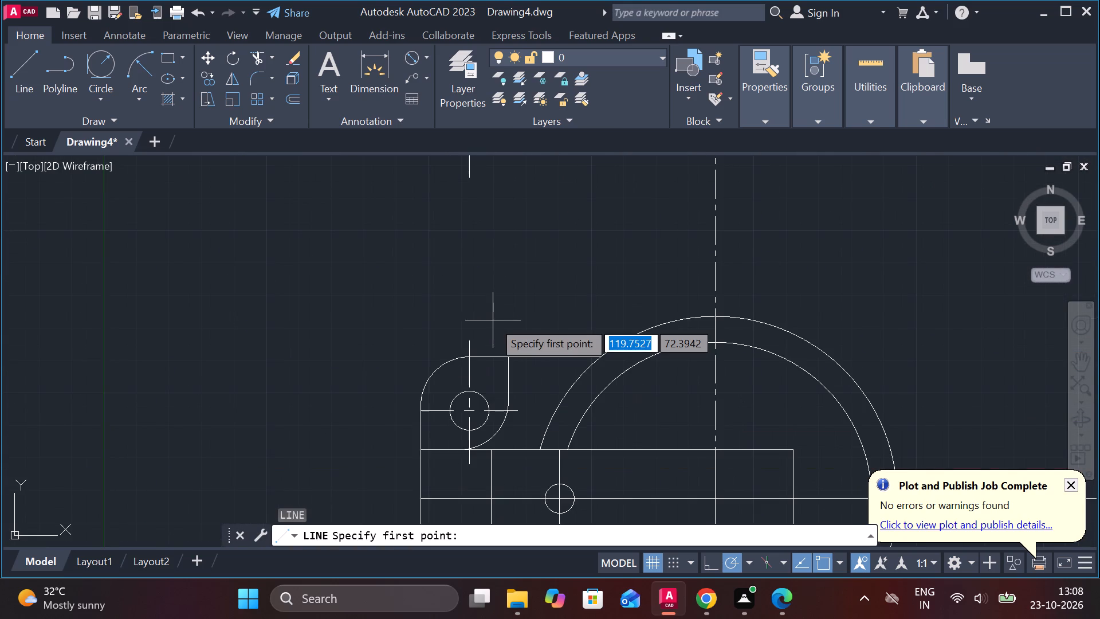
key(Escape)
Draw a vertical line about 132 long from the base of the front view's left dashed hole line to just below the plan-view bar.
scroll(510, 312, down, 1)
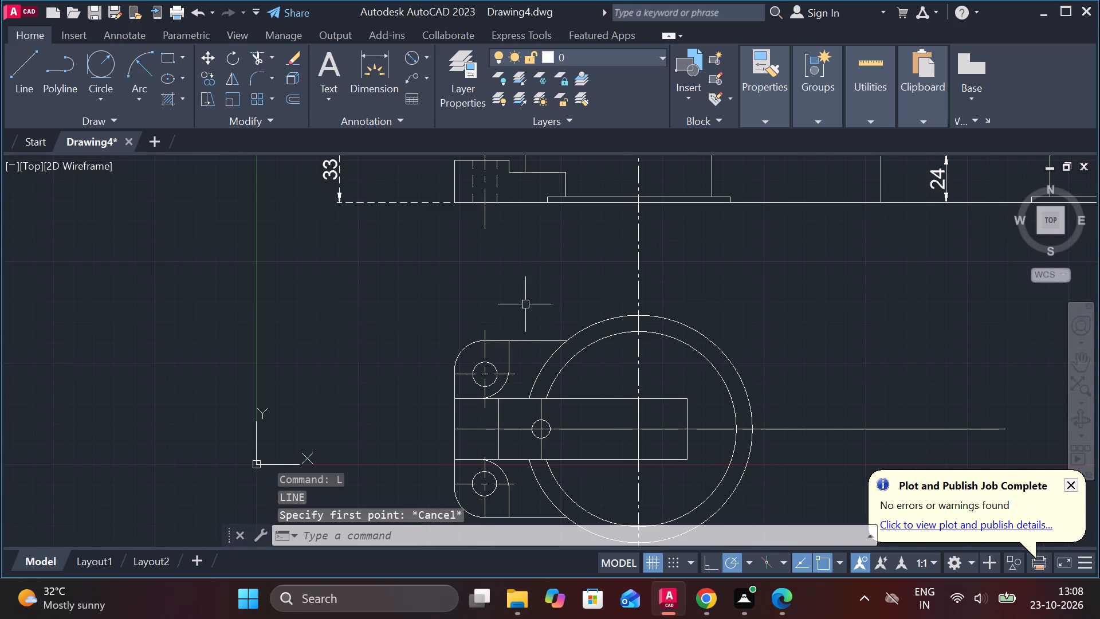
key(l)
key(Return)
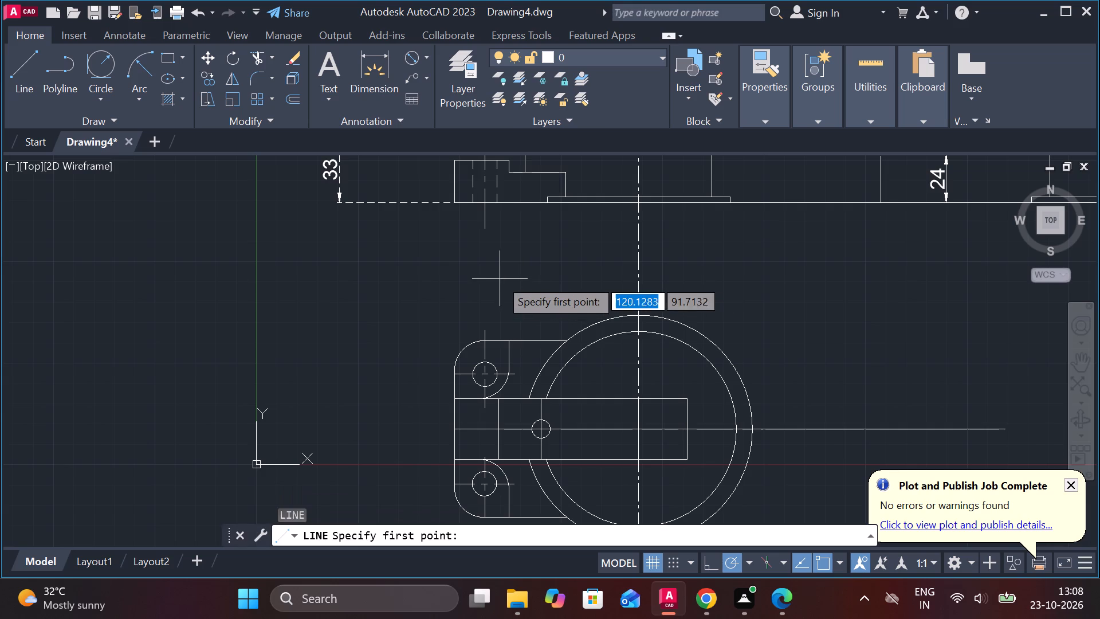
scroll(473, 208, up, 2)
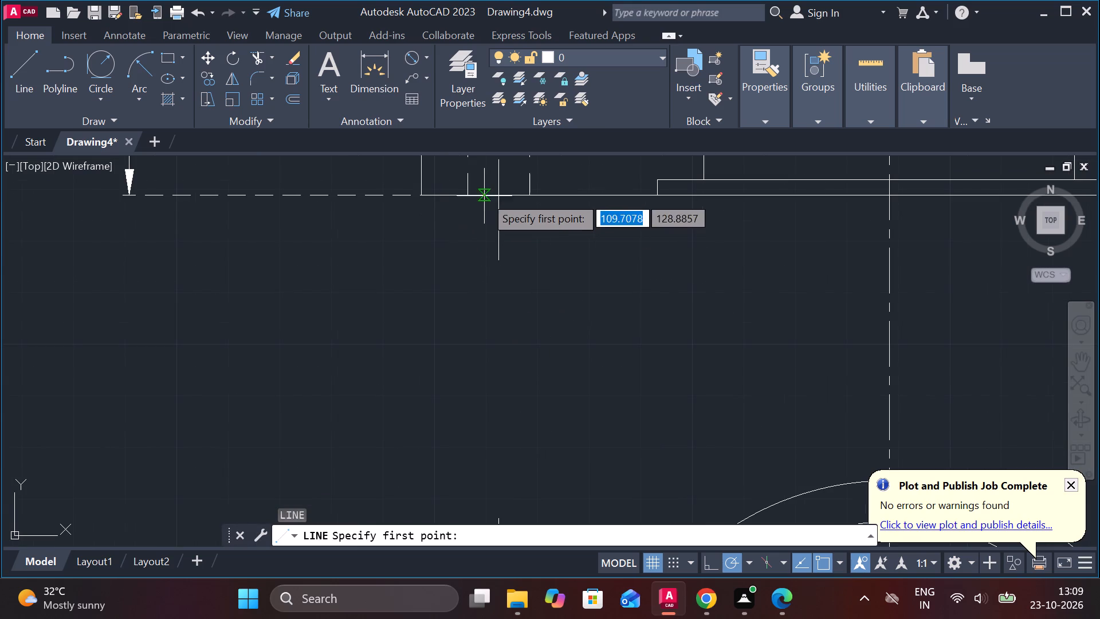
click(472, 192)
scroll(457, 348, down, 1)
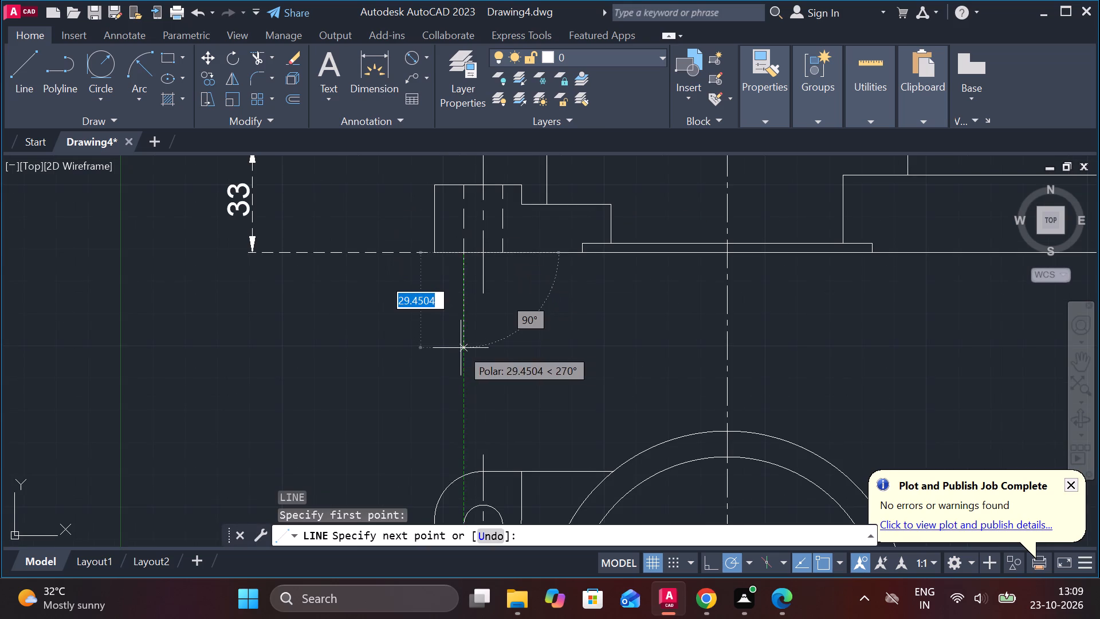
middle_drag(461, 348, 466, 300)
middle_drag(494, 395, 524, 173)
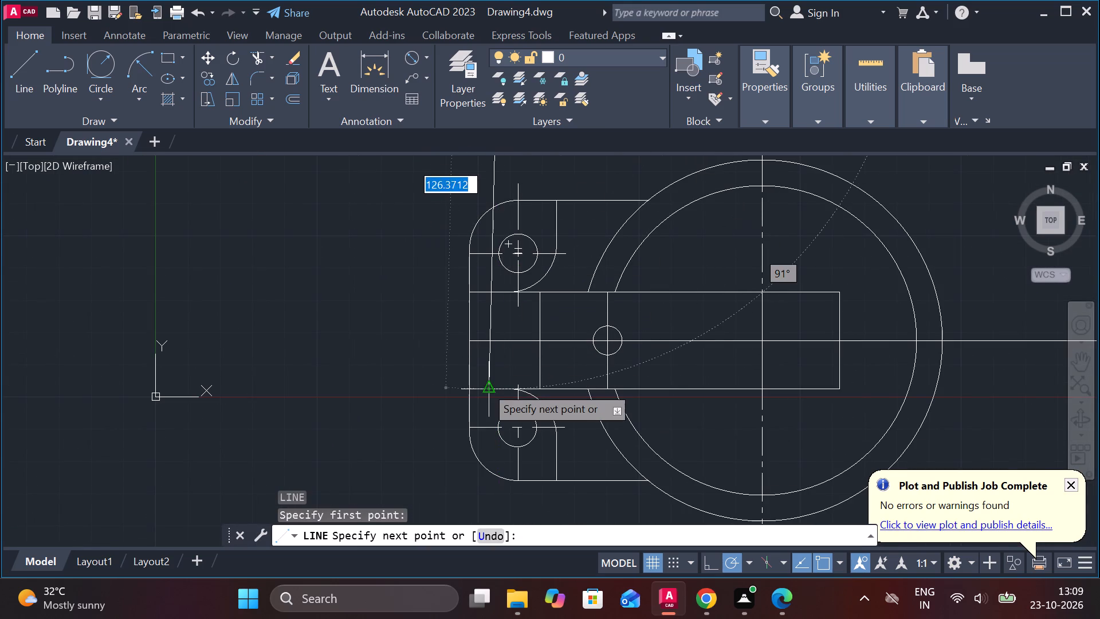
scroll(485, 386, up, 1)
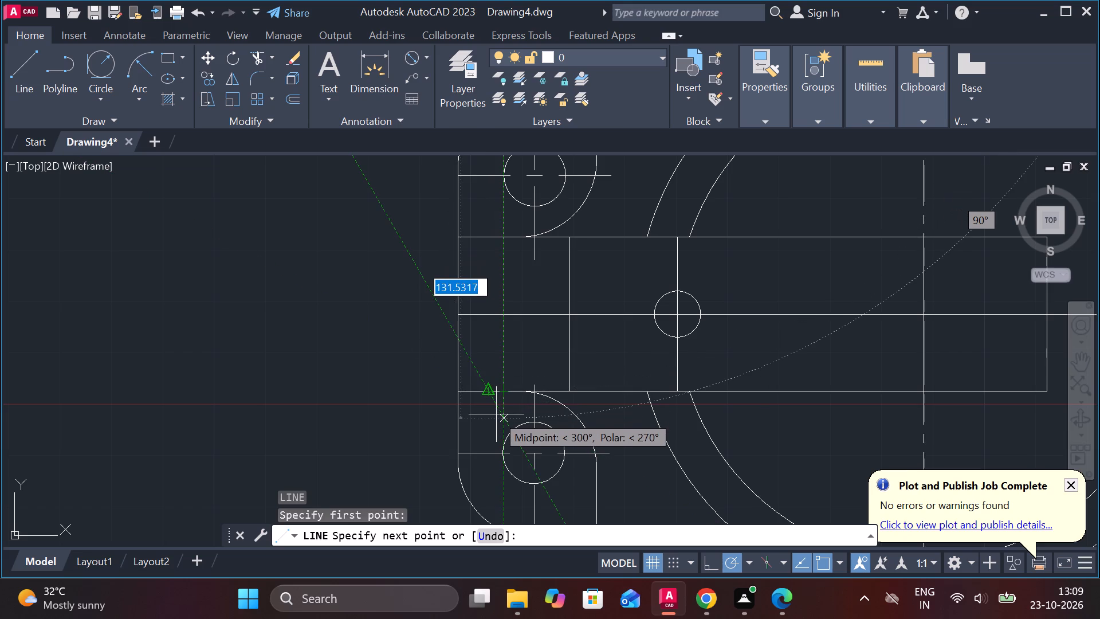
click(496, 414)
key(Escape)
Trim the projected vertical line to the rectangular bar's upper and lower edges and erase the leftover piece above the plan view.
text(TR)
key(space)
click(503, 225)
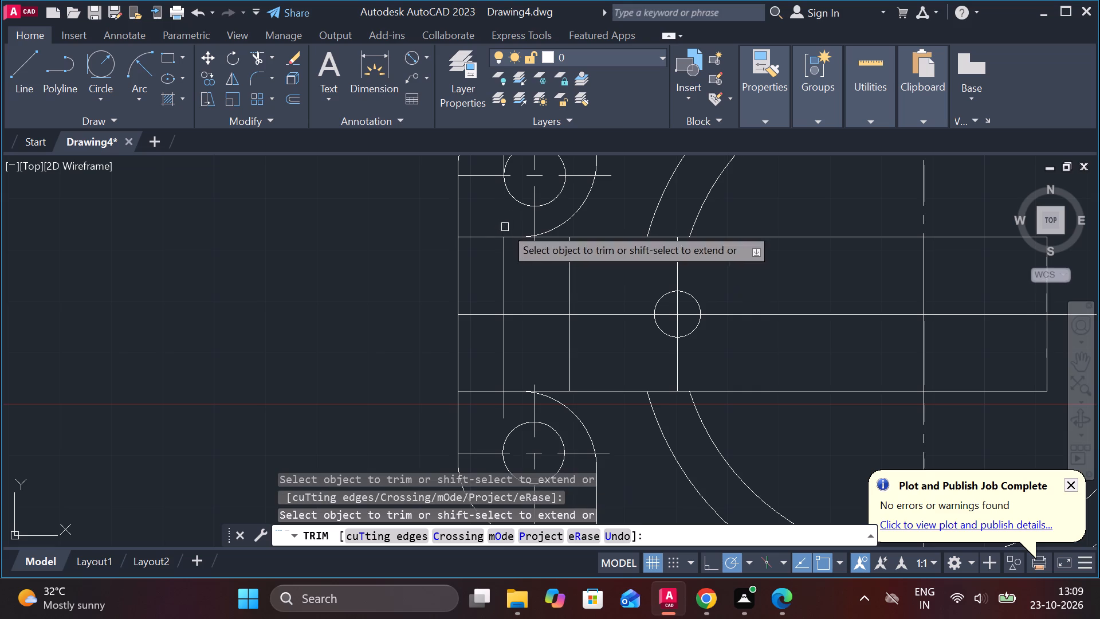
click(502, 406)
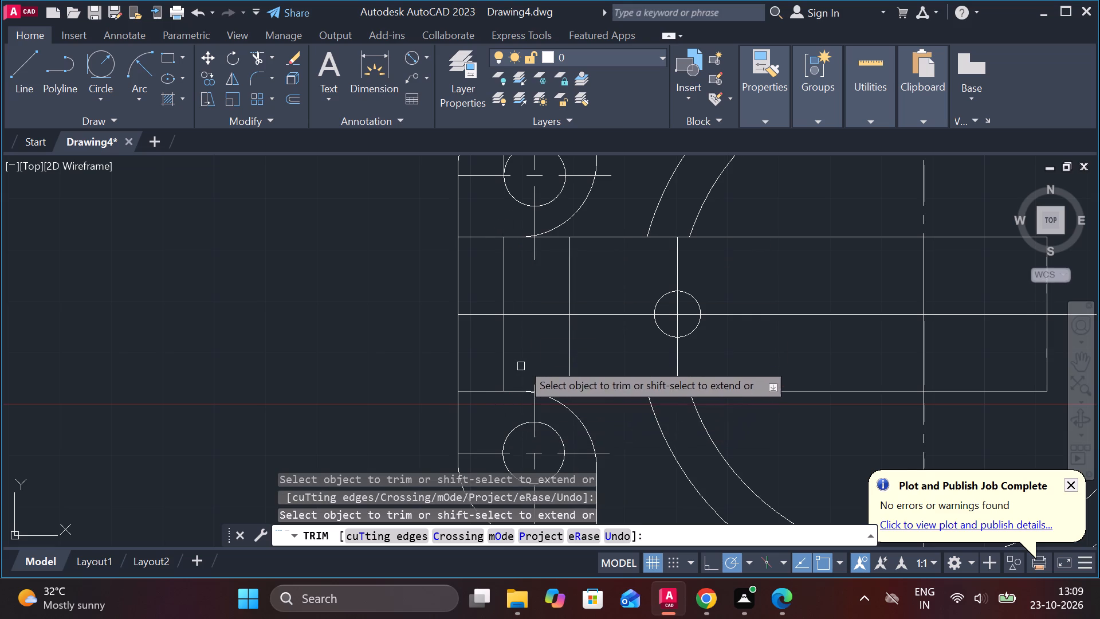
scroll(529, 312, down, 1)
key(Escape)
middle_drag(421, 344, 391, 485)
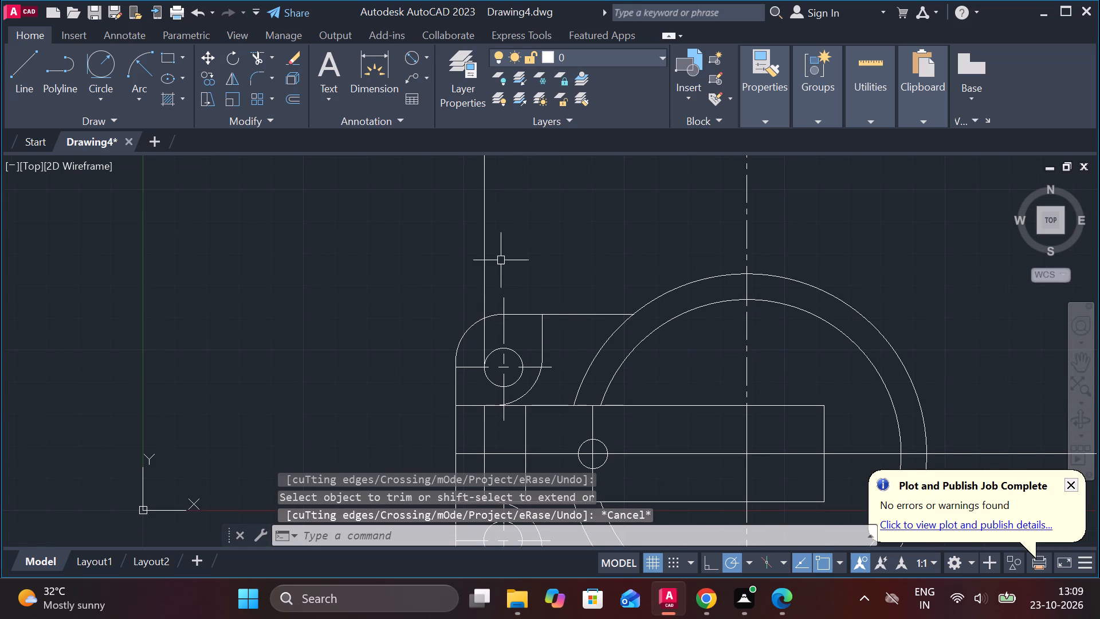
click(485, 240)
text(E)
key(space)
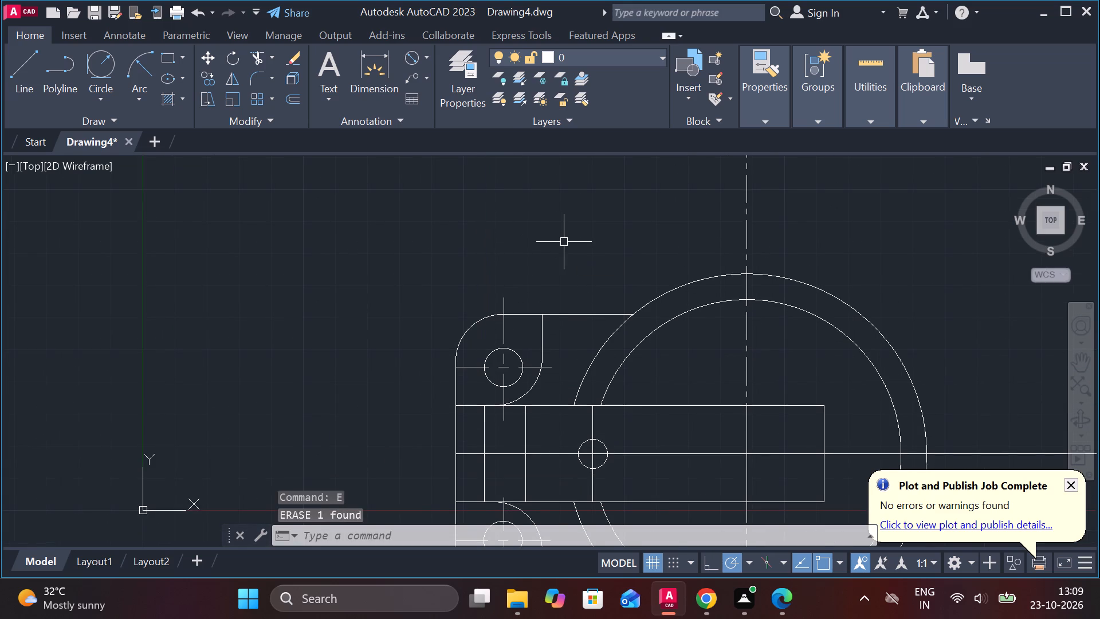
Set the linetype of the horizontal and vertical centrelines of both bolt holes in the plan view to DASHED.
scroll(527, 363, up, 1)
click(486, 371)
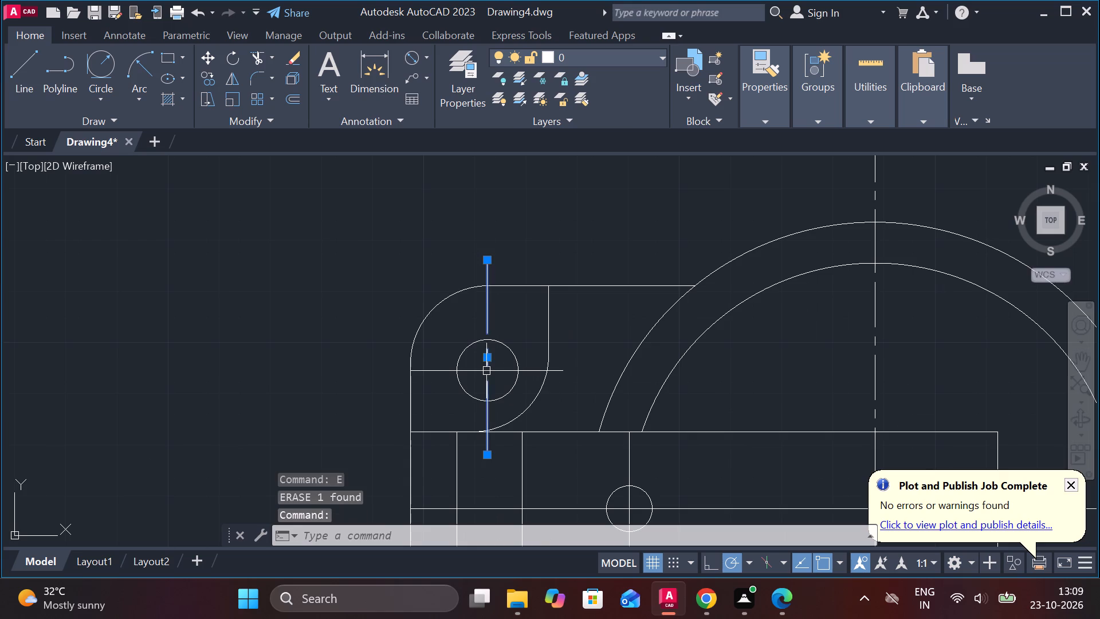
click(537, 372)
scroll(551, 387, down, 2)
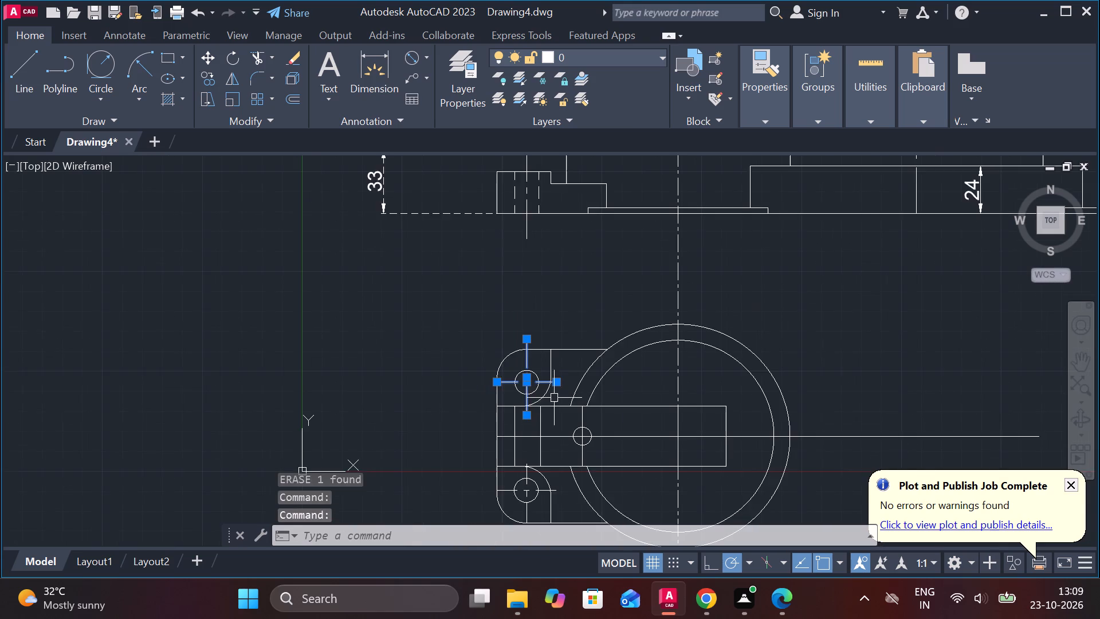
middle_drag(555, 402, 563, 266)
scroll(554, 372, up, 2)
click(537, 330)
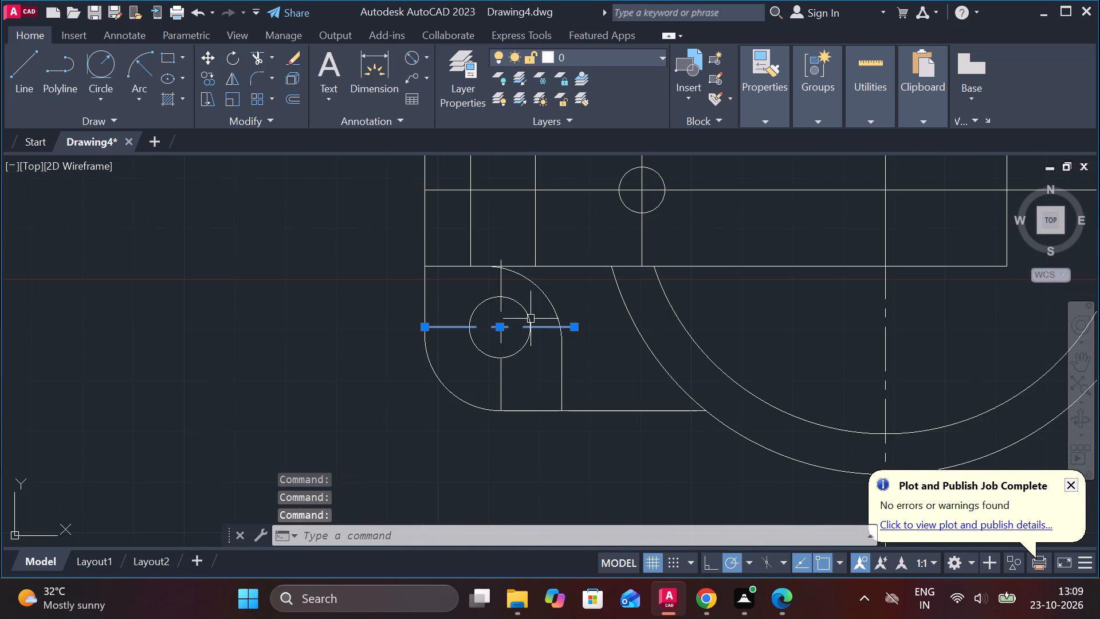
click(500, 280)
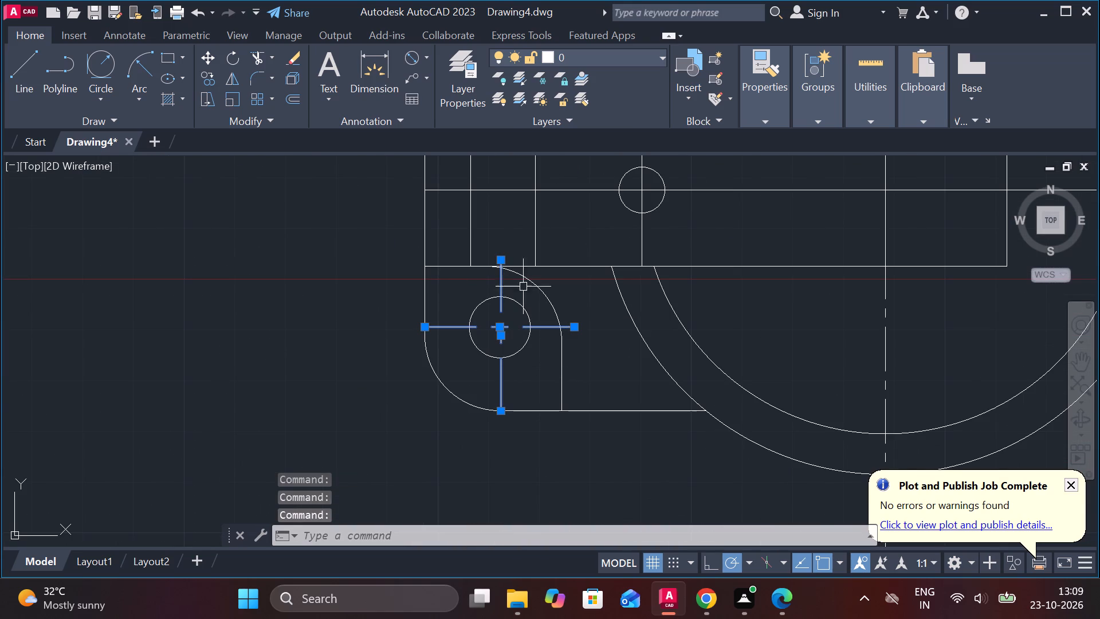
click(784, 113)
click(847, 171)
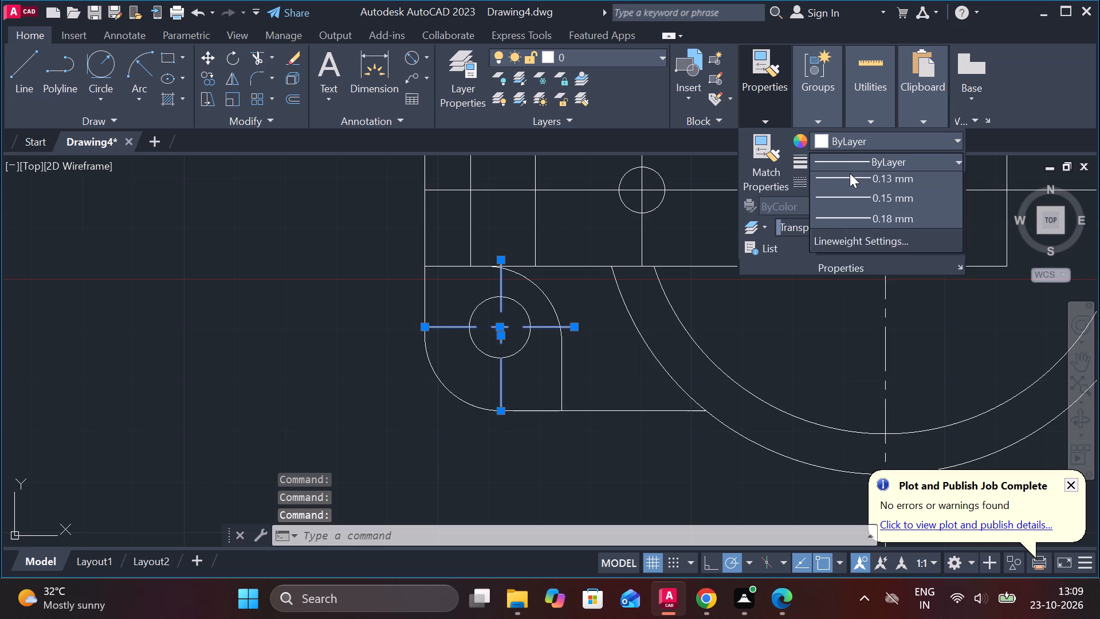
click(877, 157)
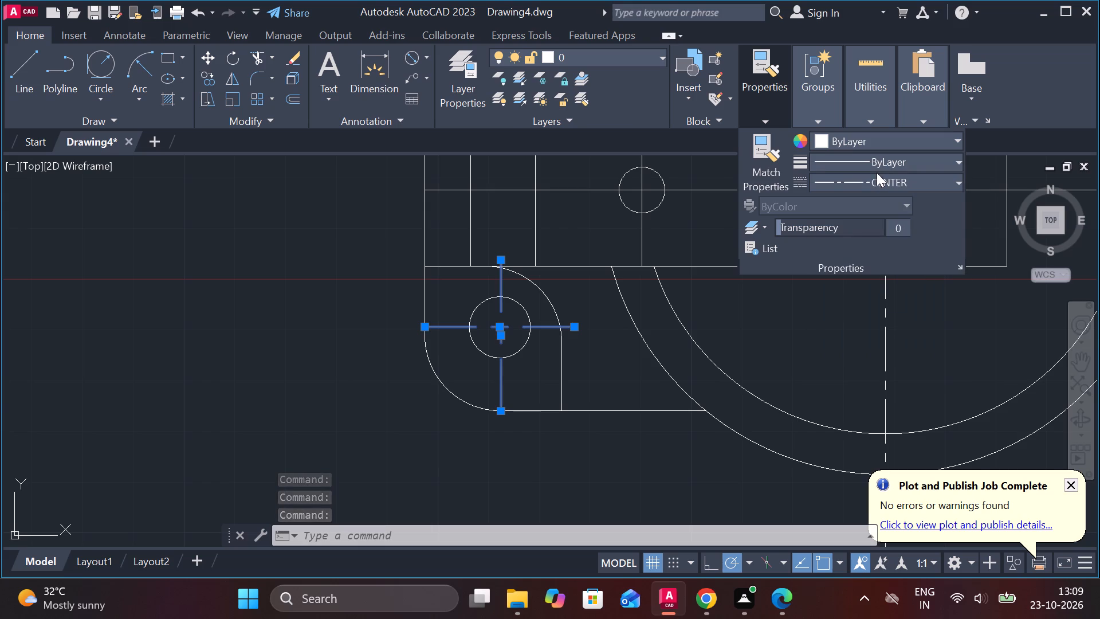
click(877, 173)
click(879, 184)
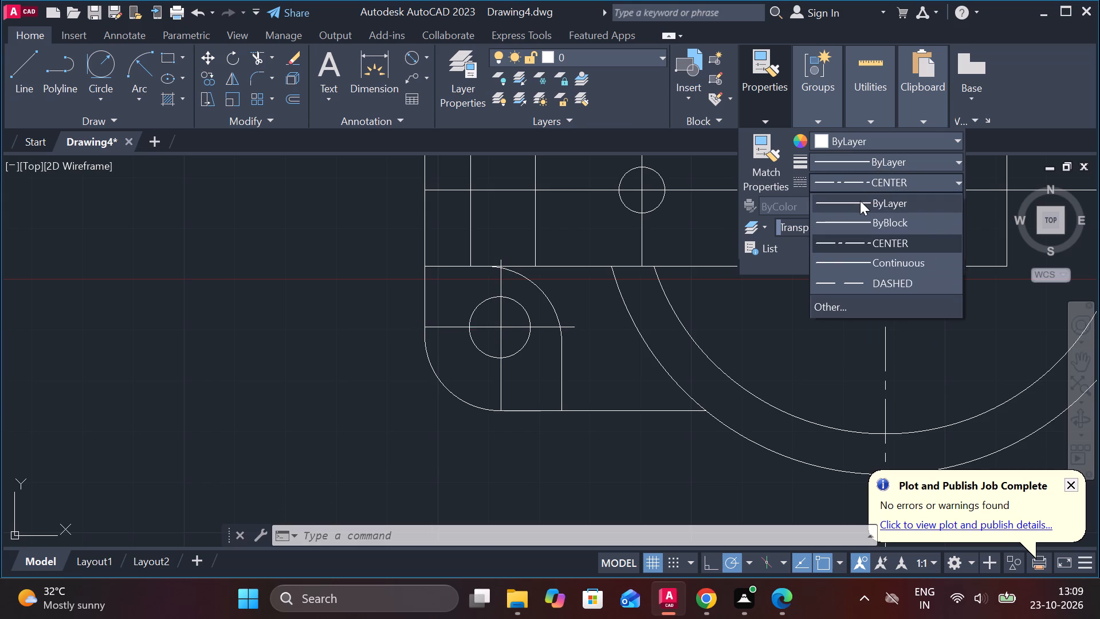
click(859, 283)
key(Escape)
Offset the bar's vertical line on the column centreline in the plan view by 13.5 to both the right and the left.
scroll(583, 397, down, 2)
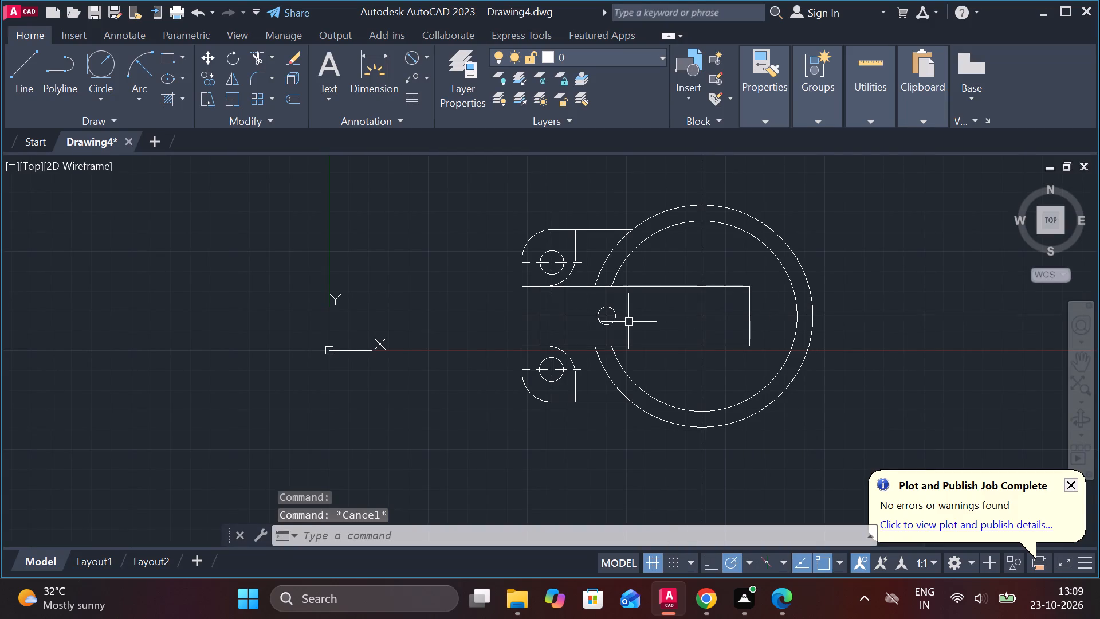
scroll(623, 323, down, 1)
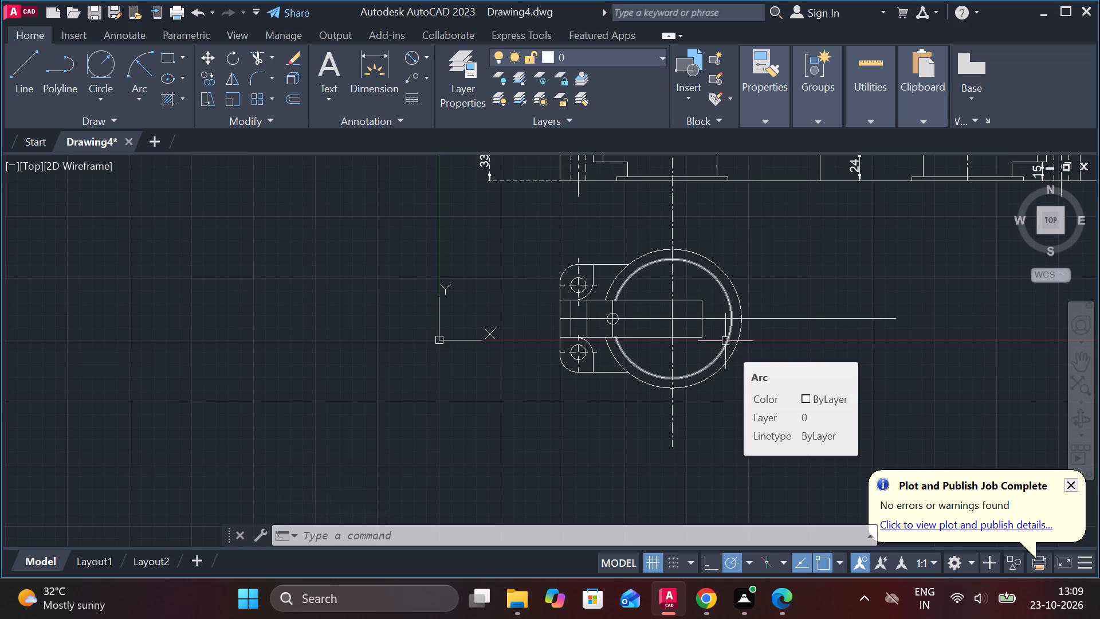
scroll(691, 335, up, 1)
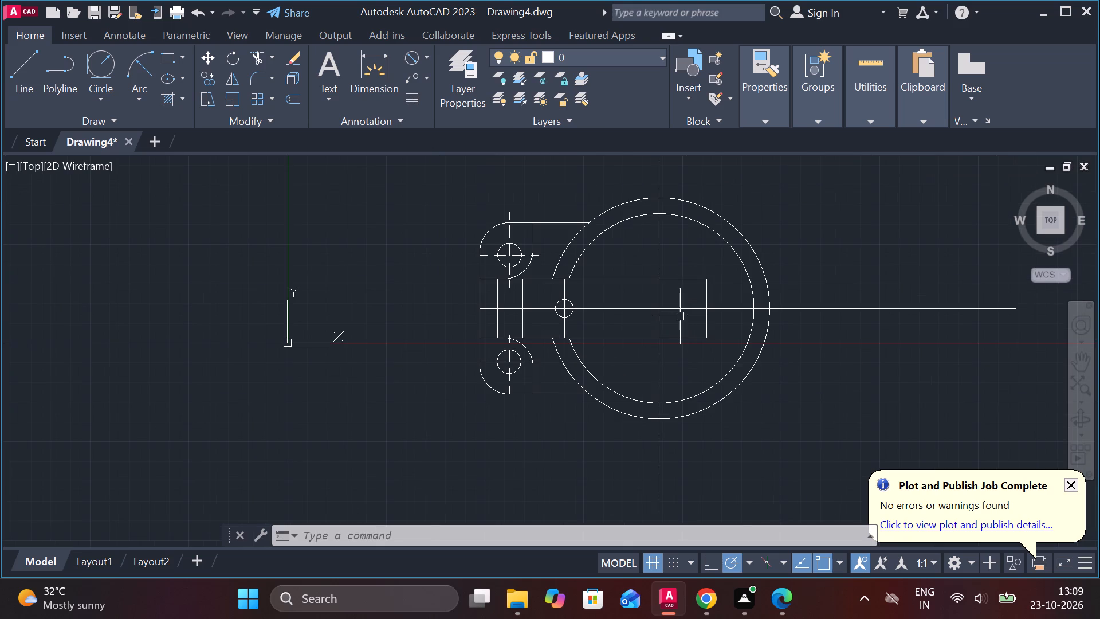
scroll(680, 315, up, 1)
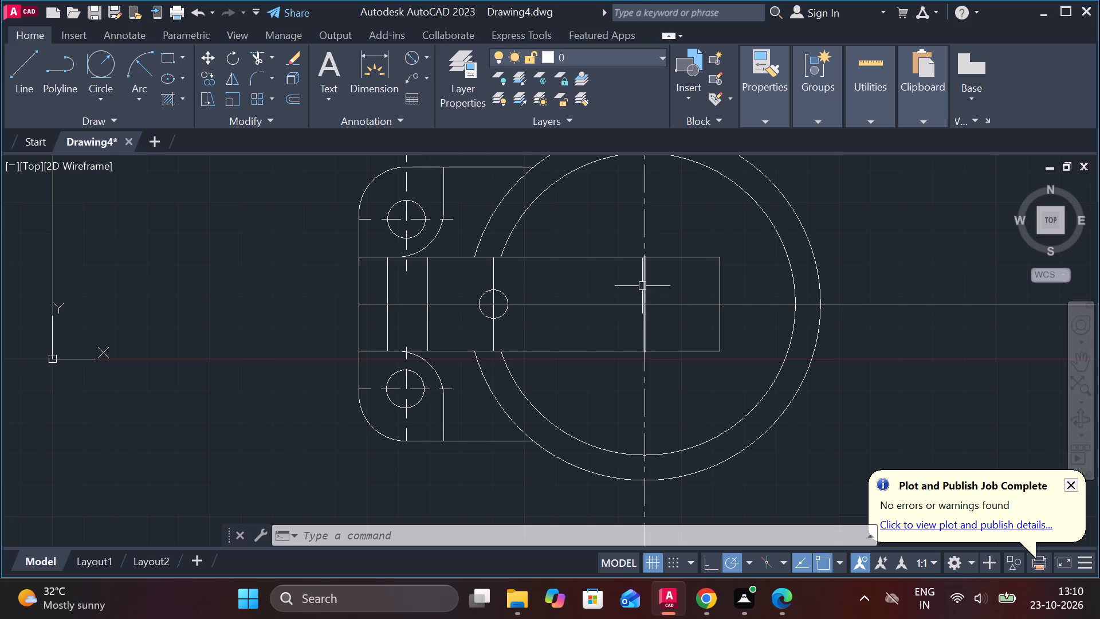
click(646, 294)
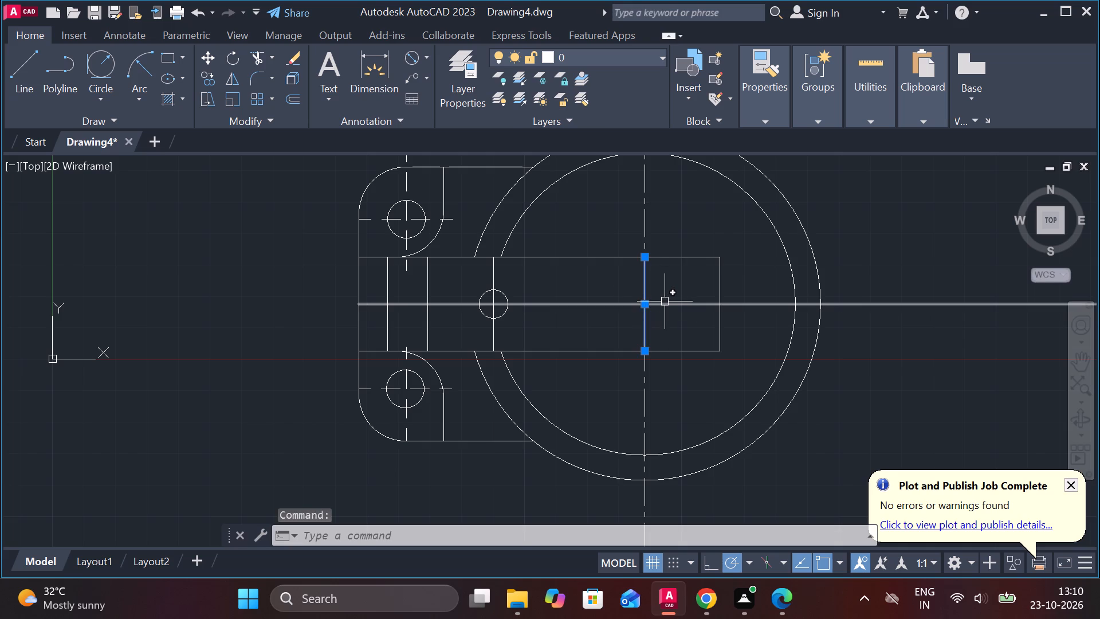
key(o)
key(Return)
key(Return)
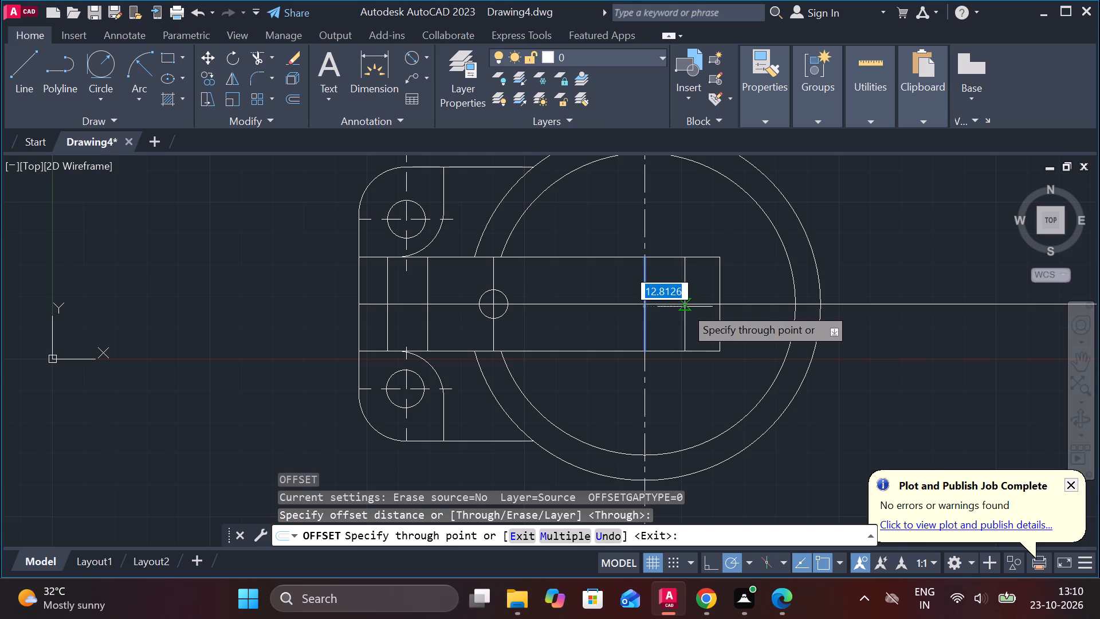
text(13.5)
key(Return)
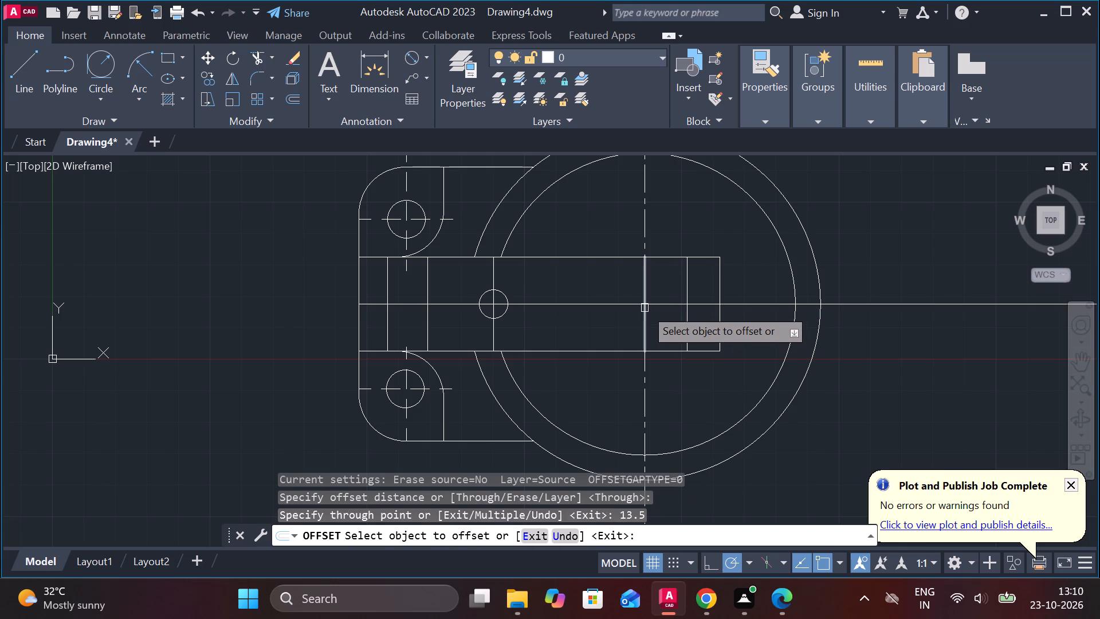
click(645, 308)
text(13.)
key(5)
key(Return)
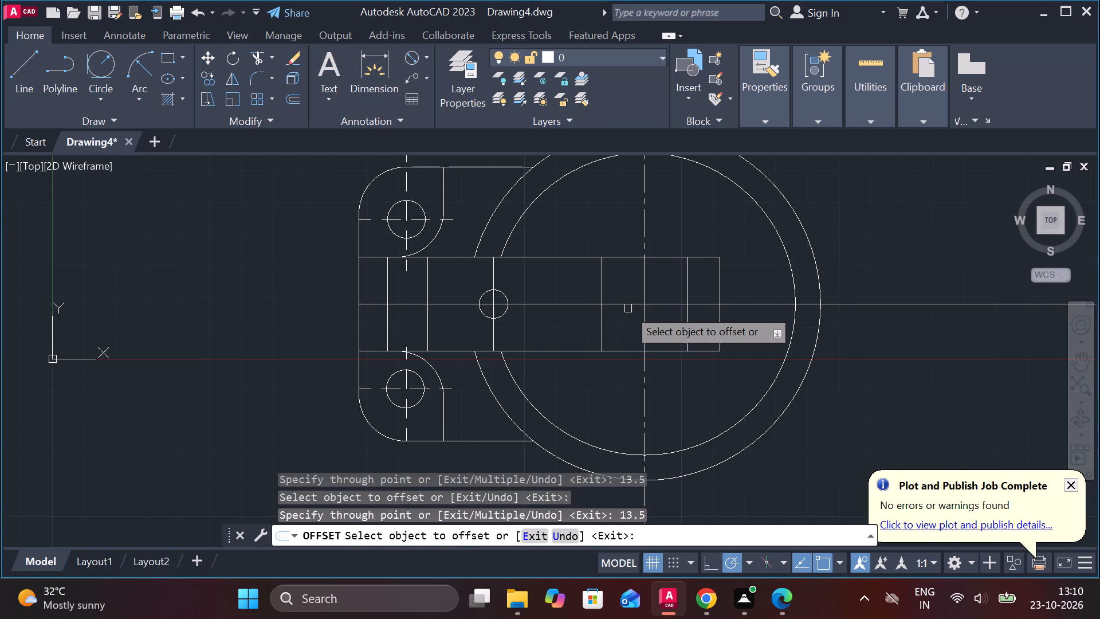
key(Escape)
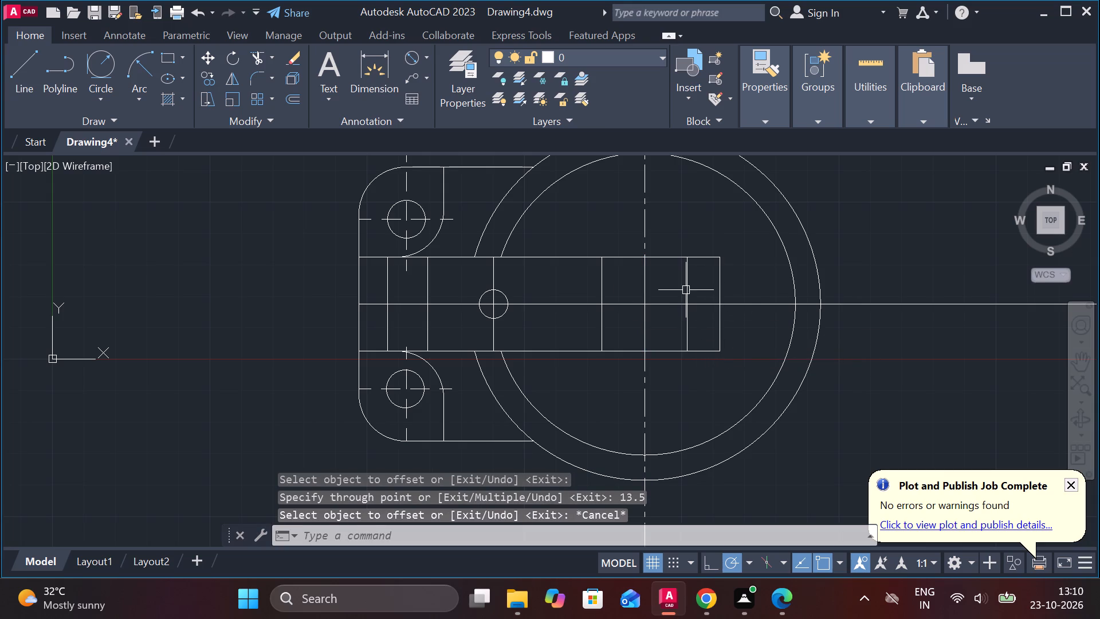
Draw a vertical line from the mid-span centreline at the front view's base down past the plan view, crossing the plan's horizontal centreline.
click(648, 296)
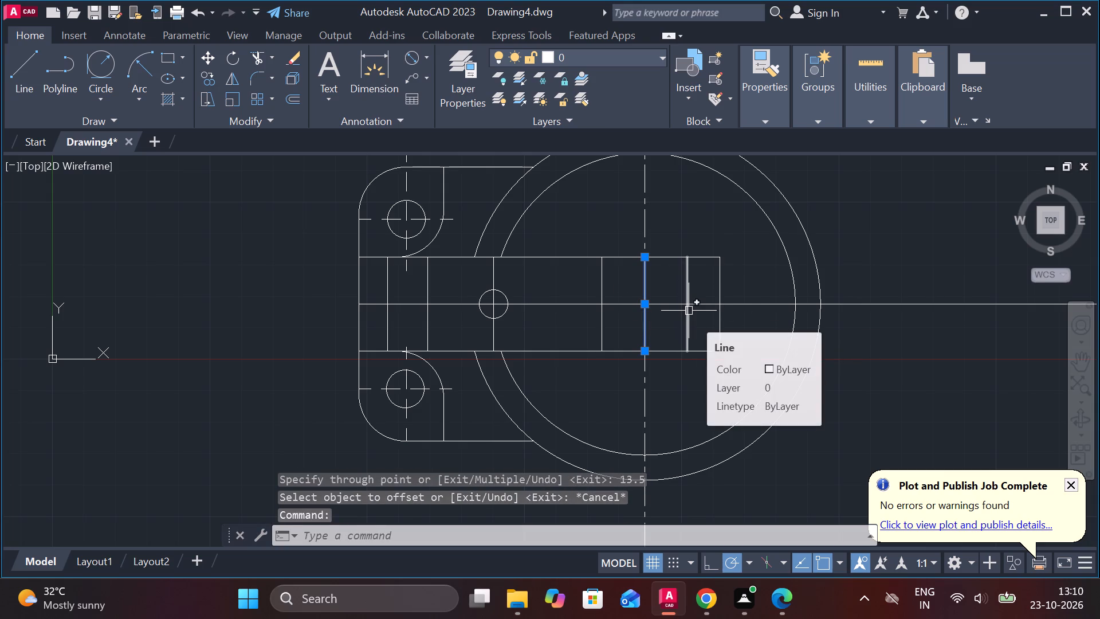
key(Escape)
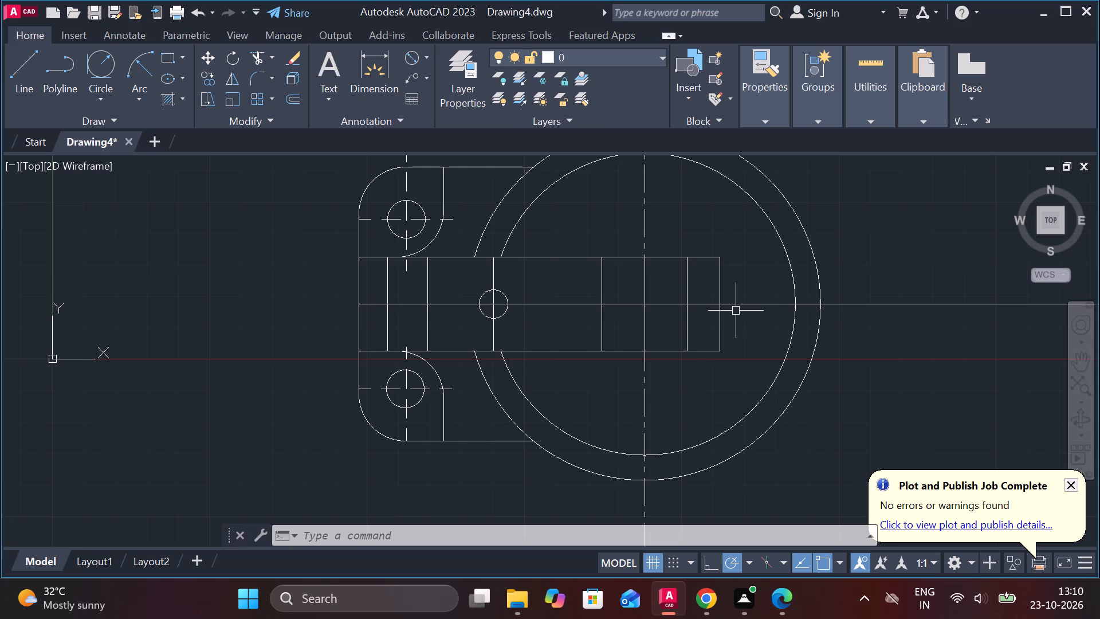
scroll(752, 320, down, 1)
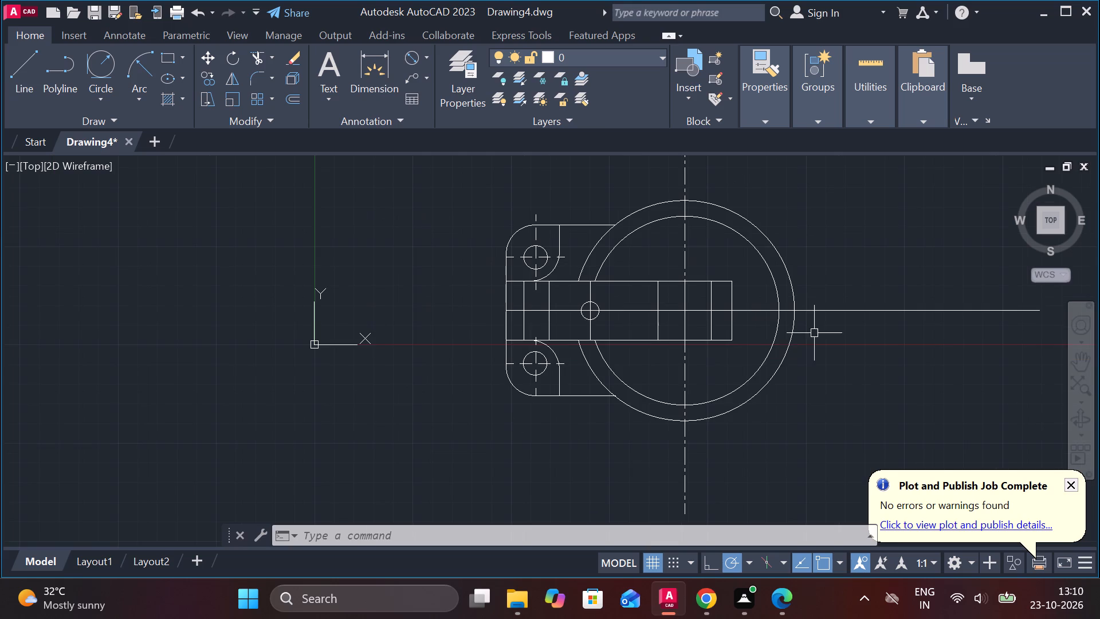
scroll(815, 333, down, 2)
middle_drag(819, 333, 687, 354)
scroll(715, 324, up, 2)
middle_drag(720, 292, 677, 375)
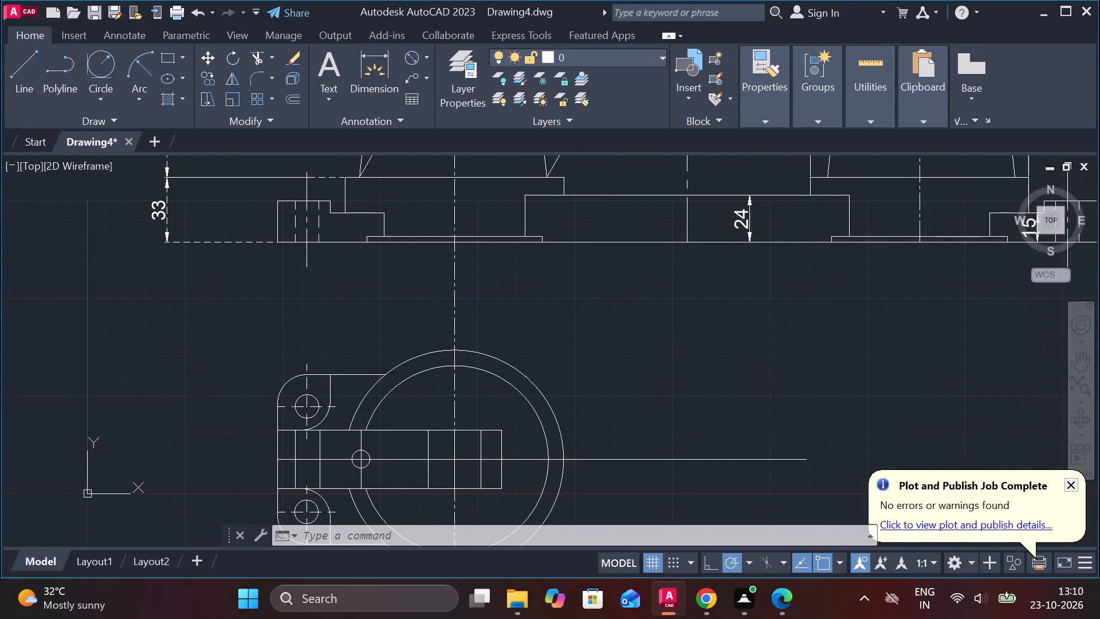
key(l)
key(Return)
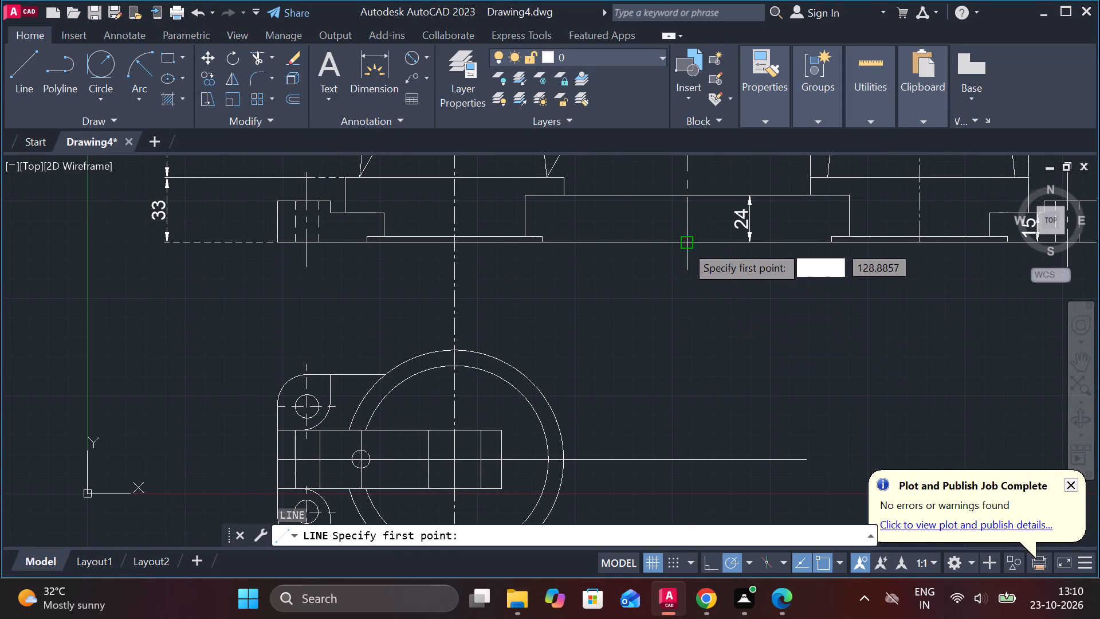
click(685, 245)
middle_drag(685, 351, 676, 250)
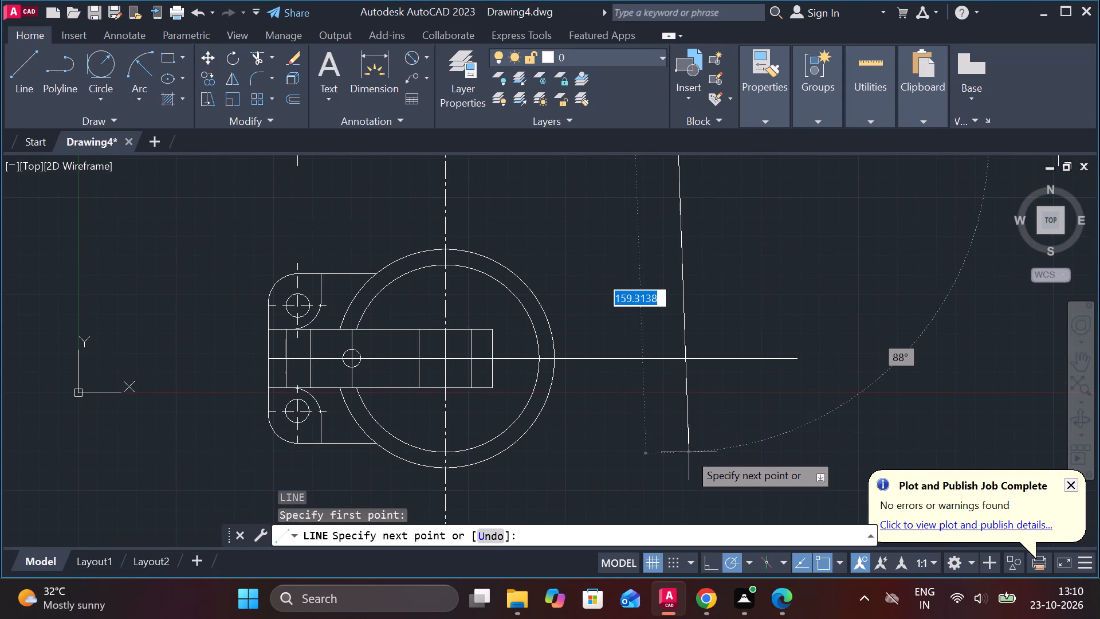
middle_drag(673, 468, 664, 412)
click(667, 468)
key(Escape)
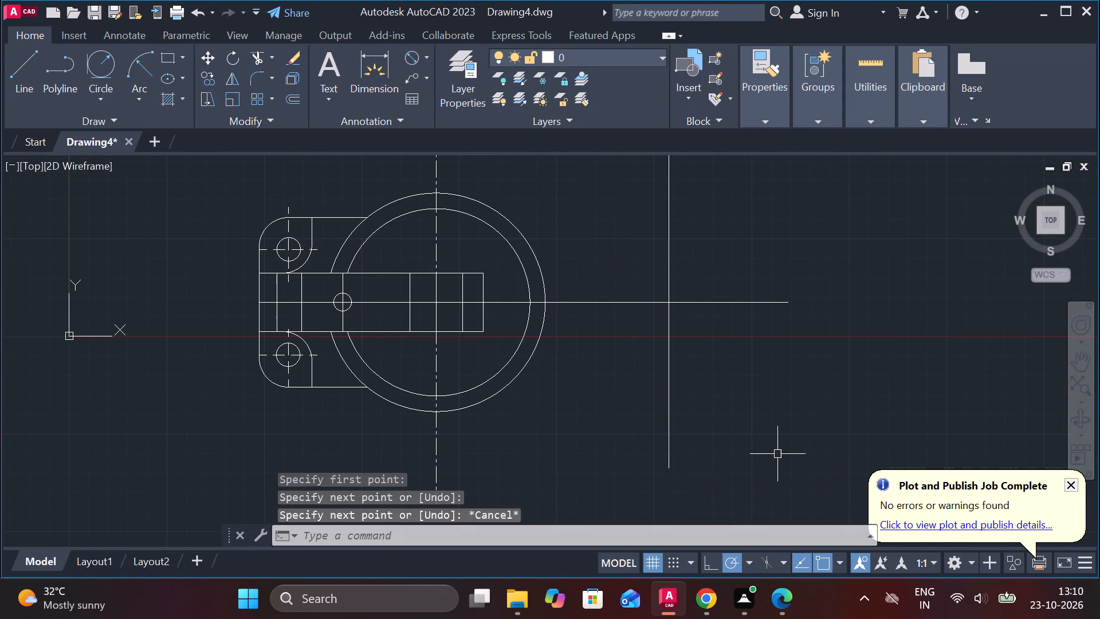
Draw a vertical line about 396 long from the lower end of the front view's upper-left vertical edge to just below the plan-view bar.
scroll(799, 465, down, 1)
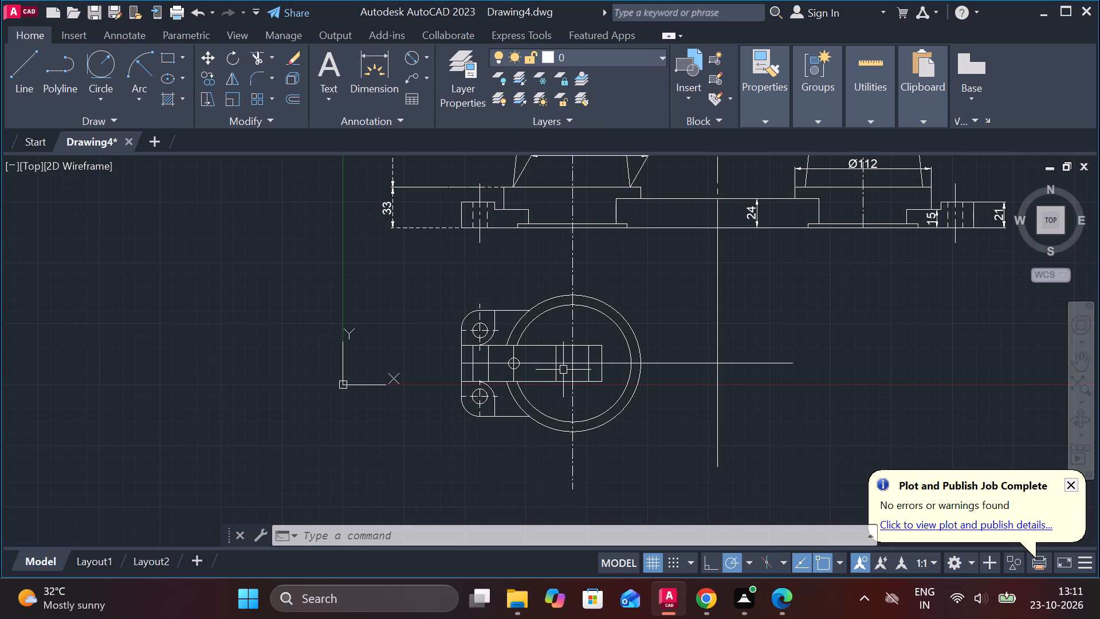
scroll(569, 375, down, 1)
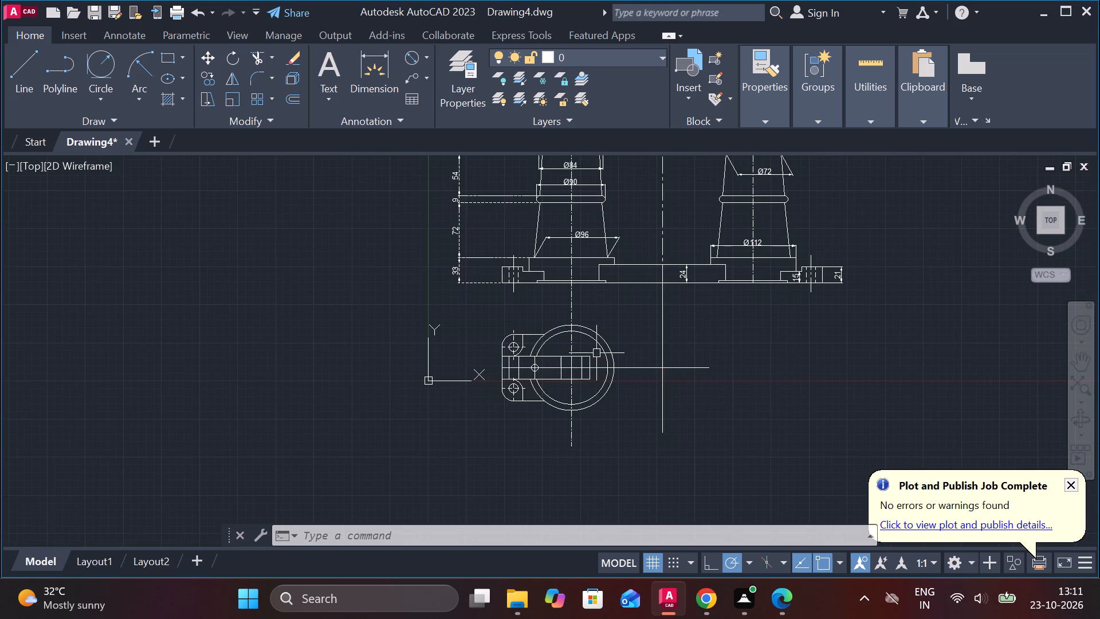
middle_drag(606, 358, 650, 473)
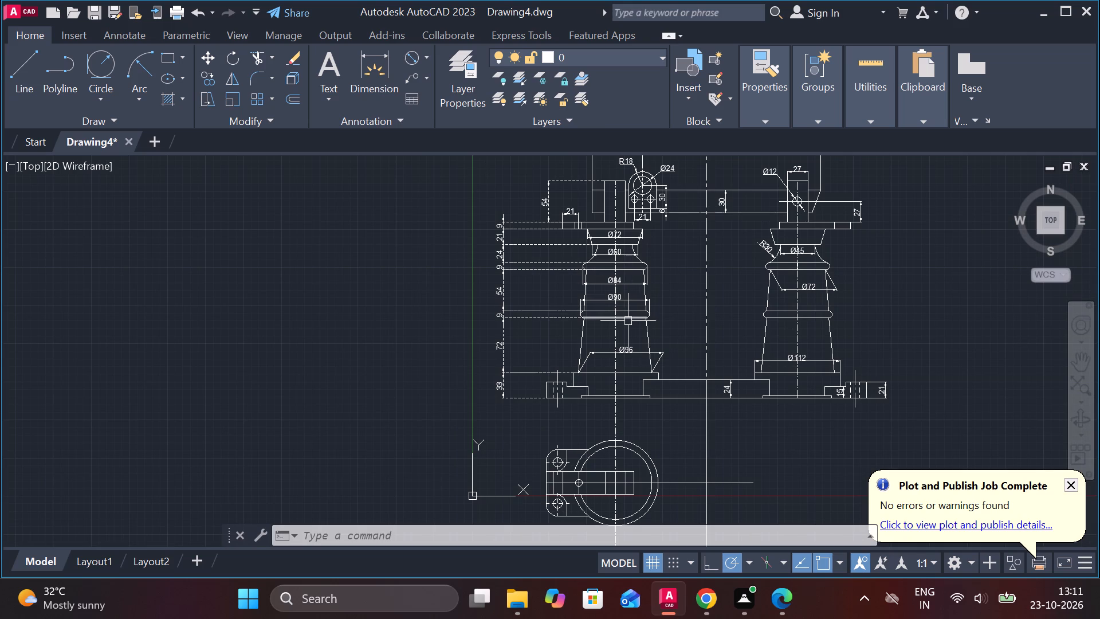
key(l)
key(Return)
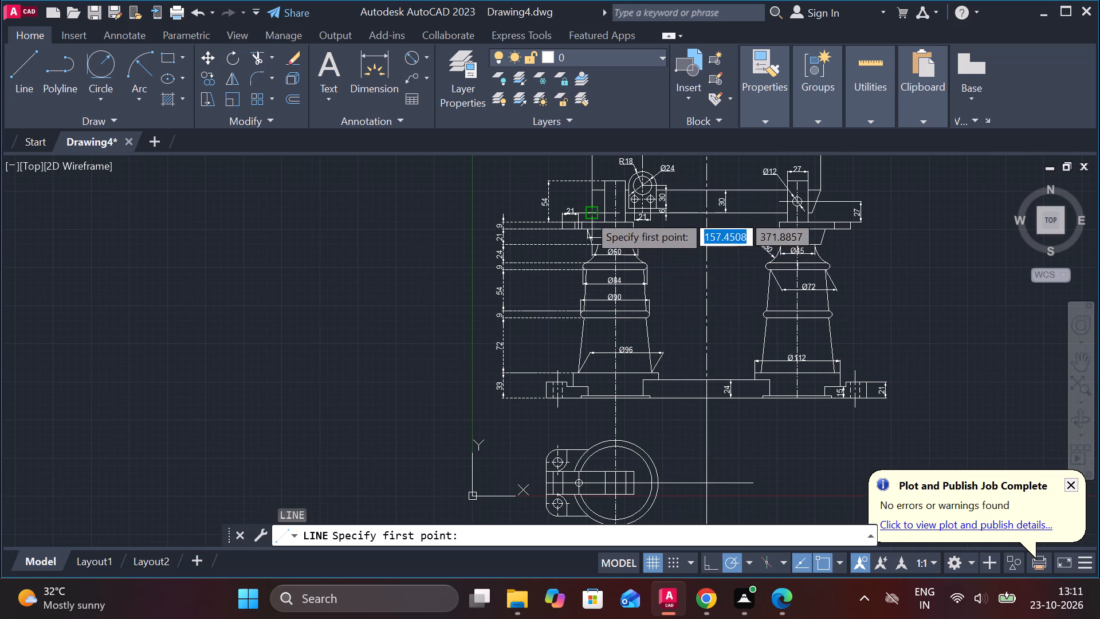
click(590, 204)
middle_drag(602, 398, 589, 255)
scroll(584, 344, up, 2)
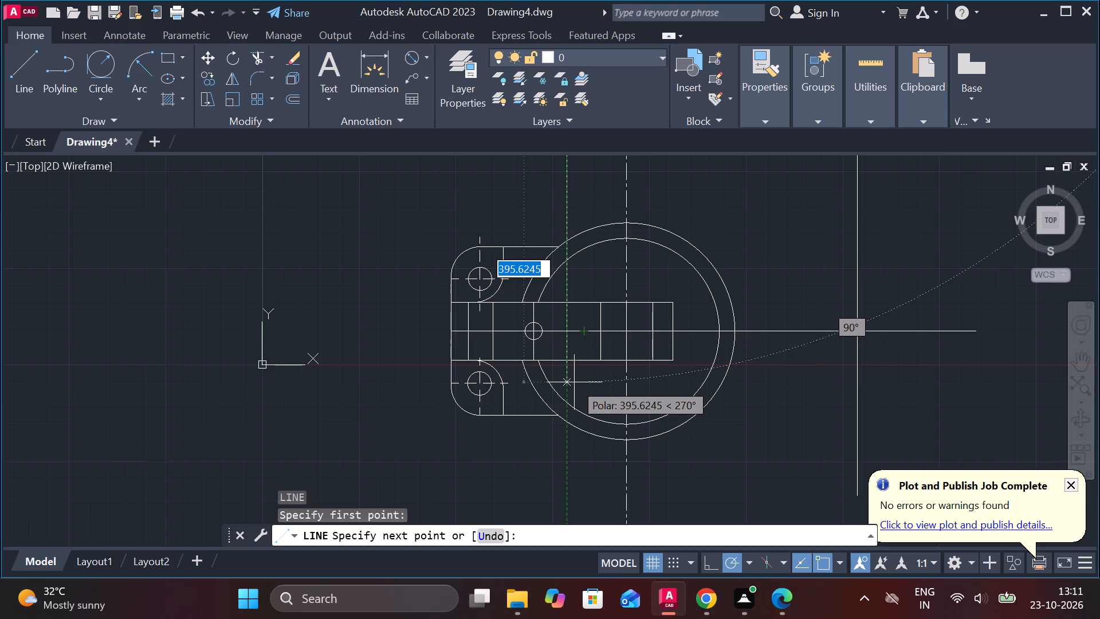
click(574, 382)
key(Escape)
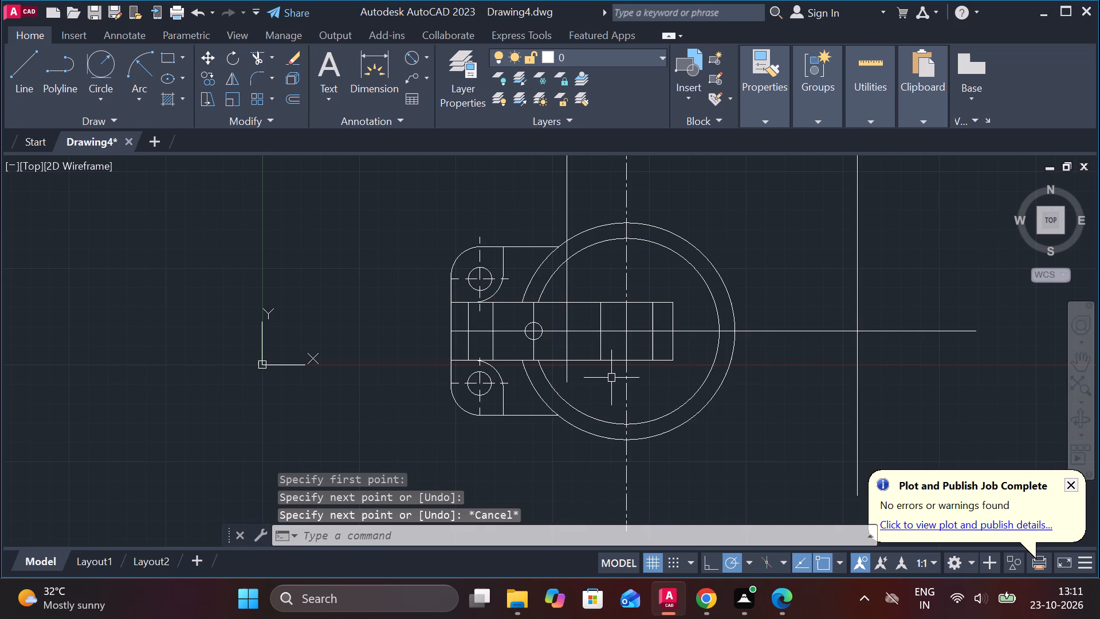
Trim the projected line above the plan-view bar's upper edge and erase its leftover piece above the plan view.
text(TR)
key(space)
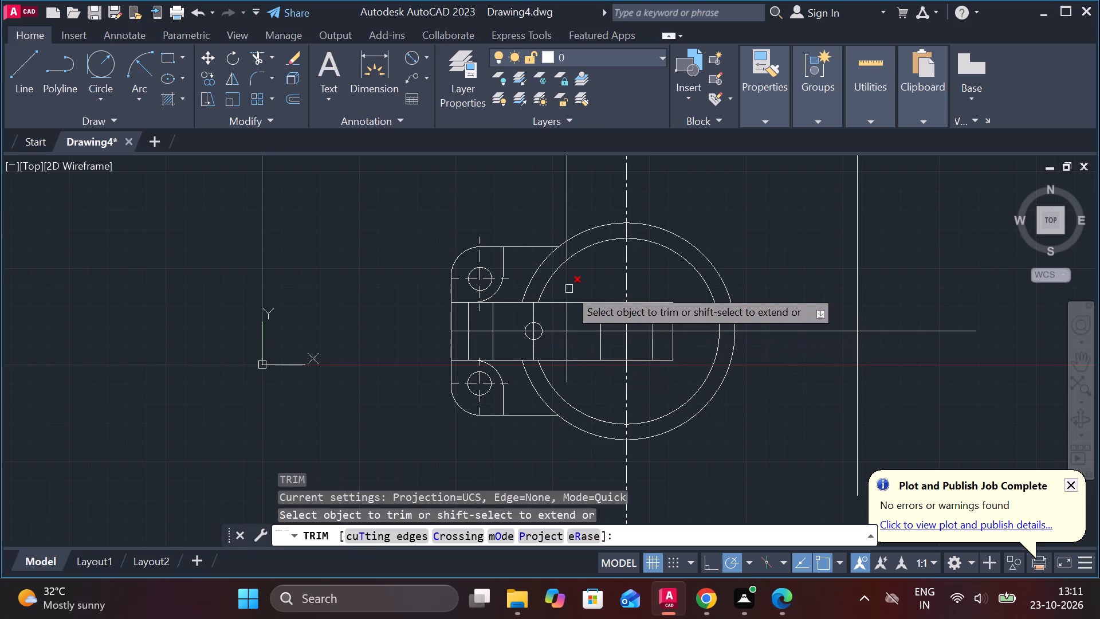
click(569, 289)
key(Escape)
click(569, 225)
text(E)
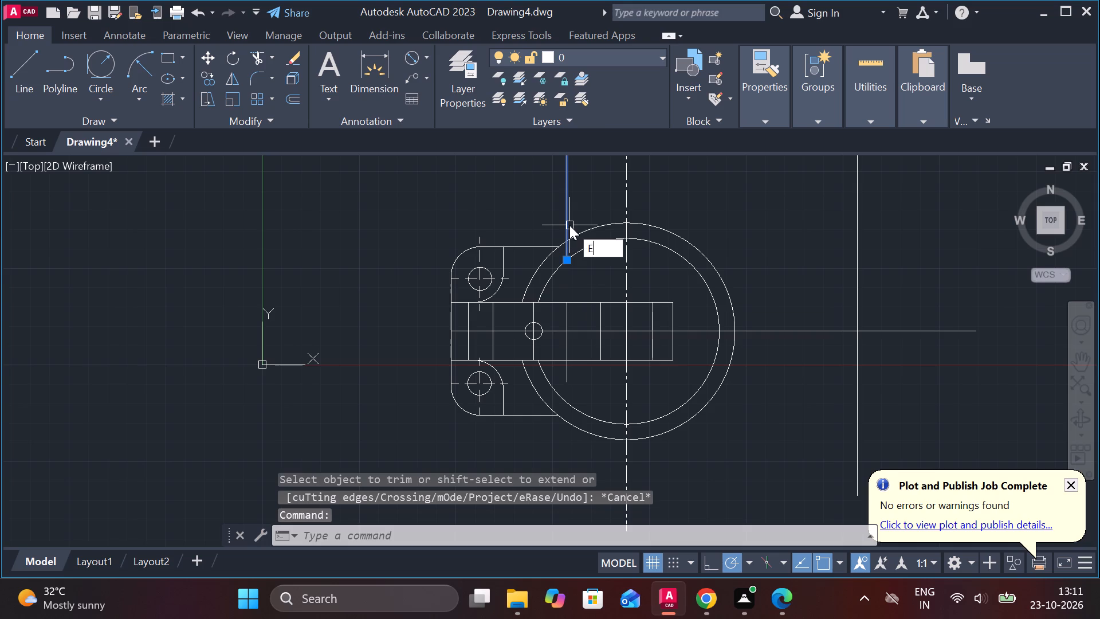
key(space)
Offset the plan view's horizontal centreline by 4.5 both above and below.
scroll(583, 392, up, 1)
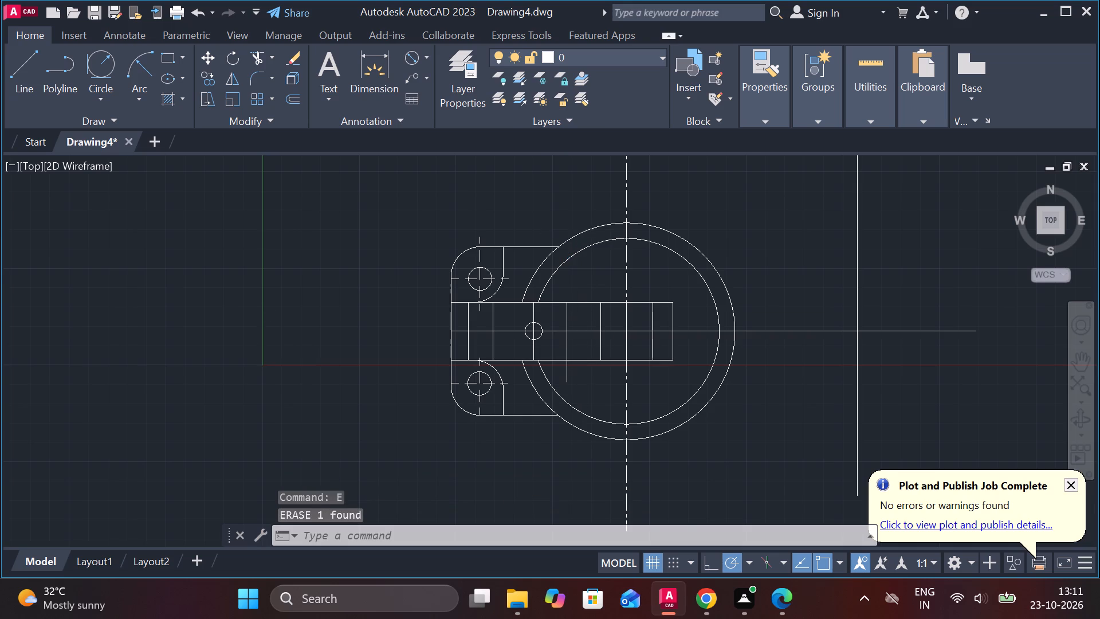
scroll(623, 331, down, 1)
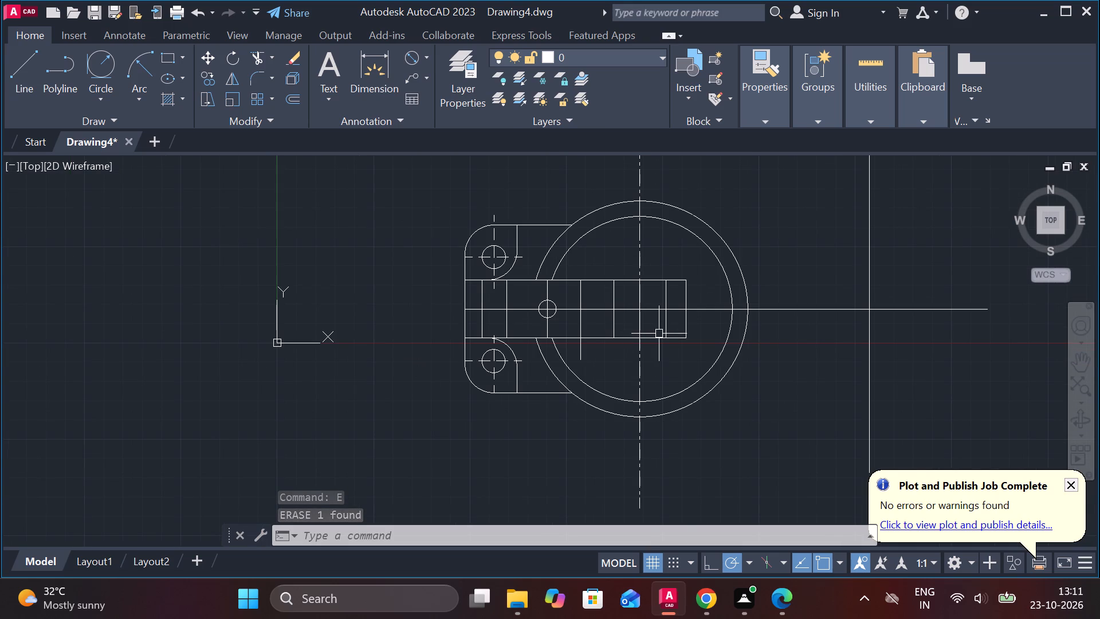
scroll(594, 320, up, 2)
click(603, 292)
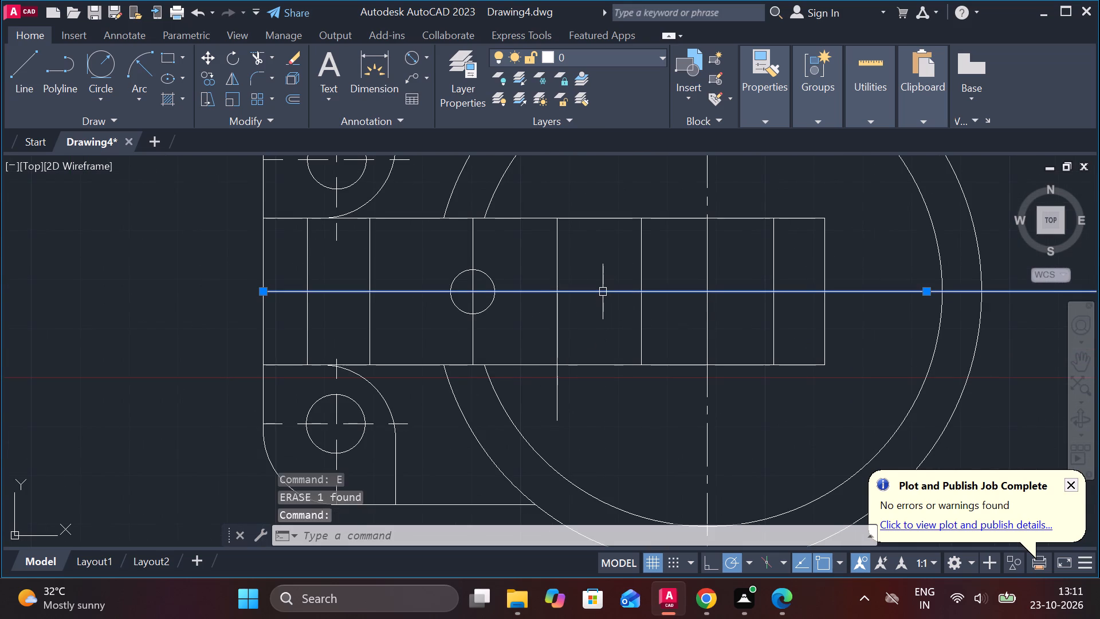
key(o)
key(Return)
key(Return)
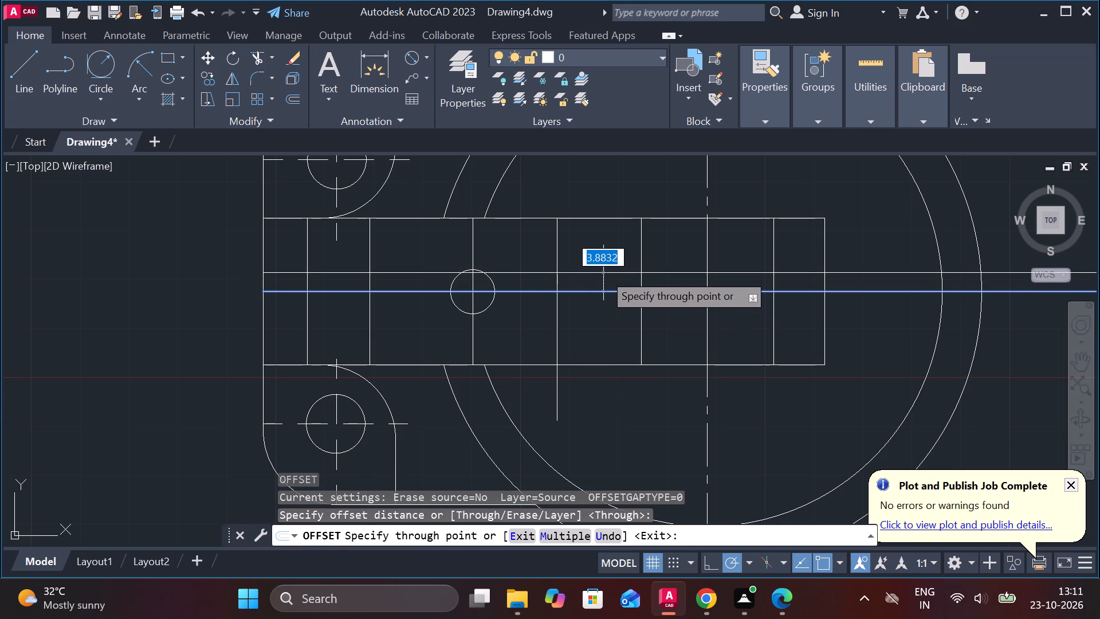
text(4.)
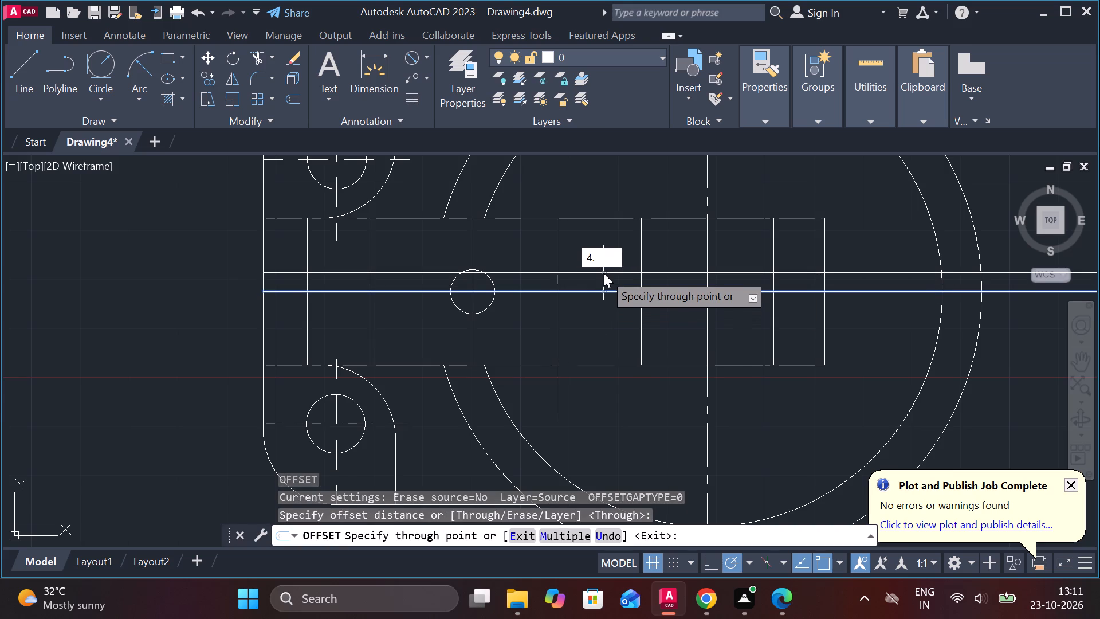
key(5)
key(Return)
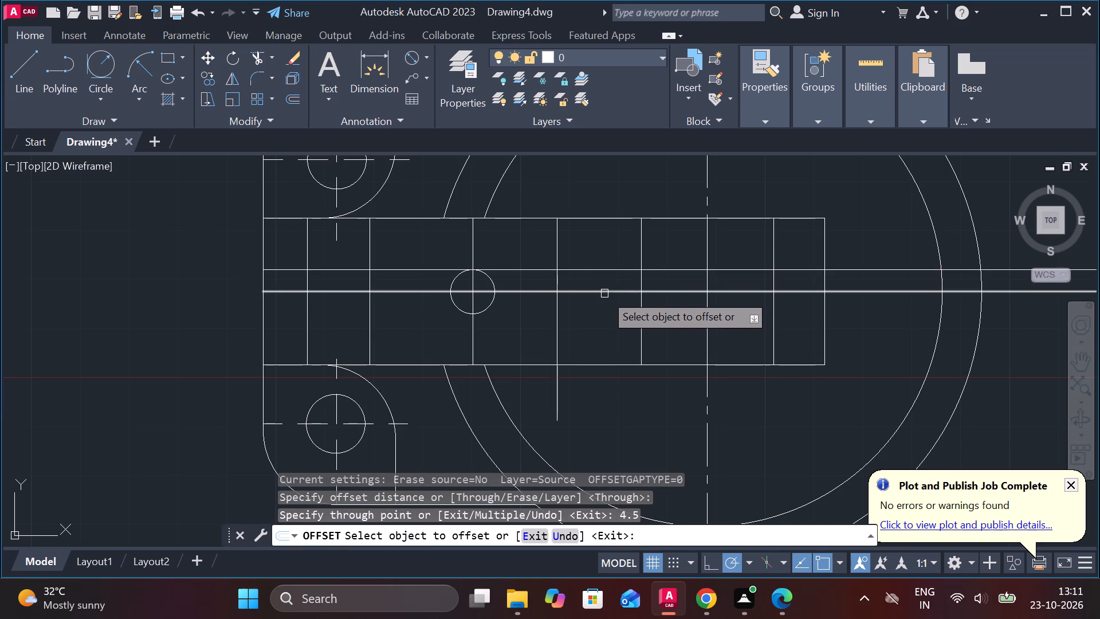
click(604, 293)
text(4.5)
key(Return)
key(Escape)
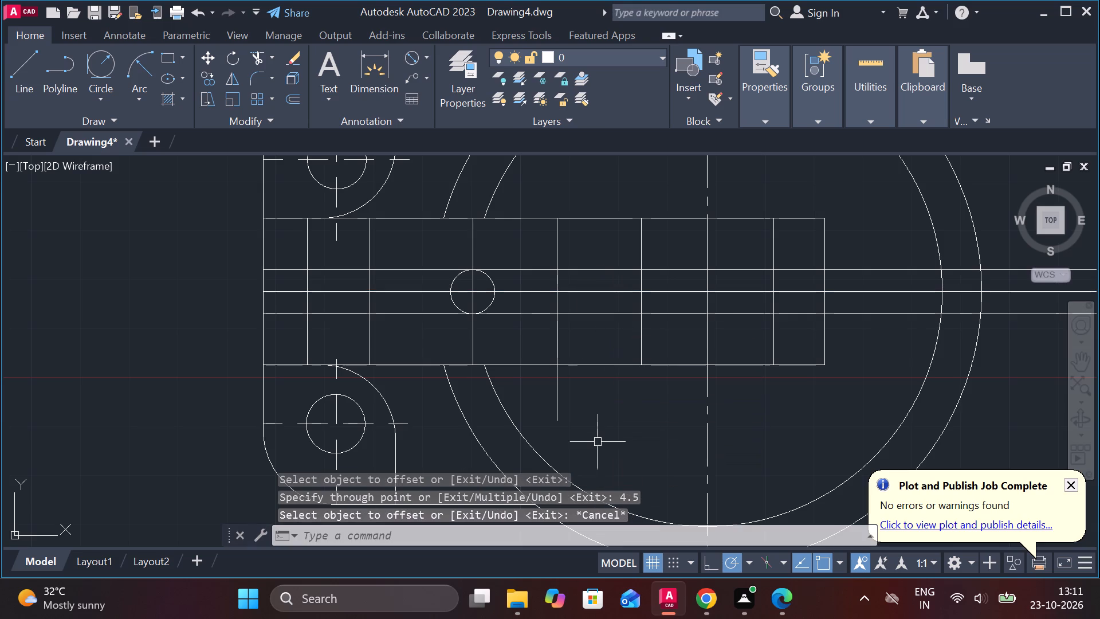
Trim the projected vertical line to the two 4.5 offset lines and remove both offset lines' portions to its left, including the leftover pieces.
text(TR)
key(space)
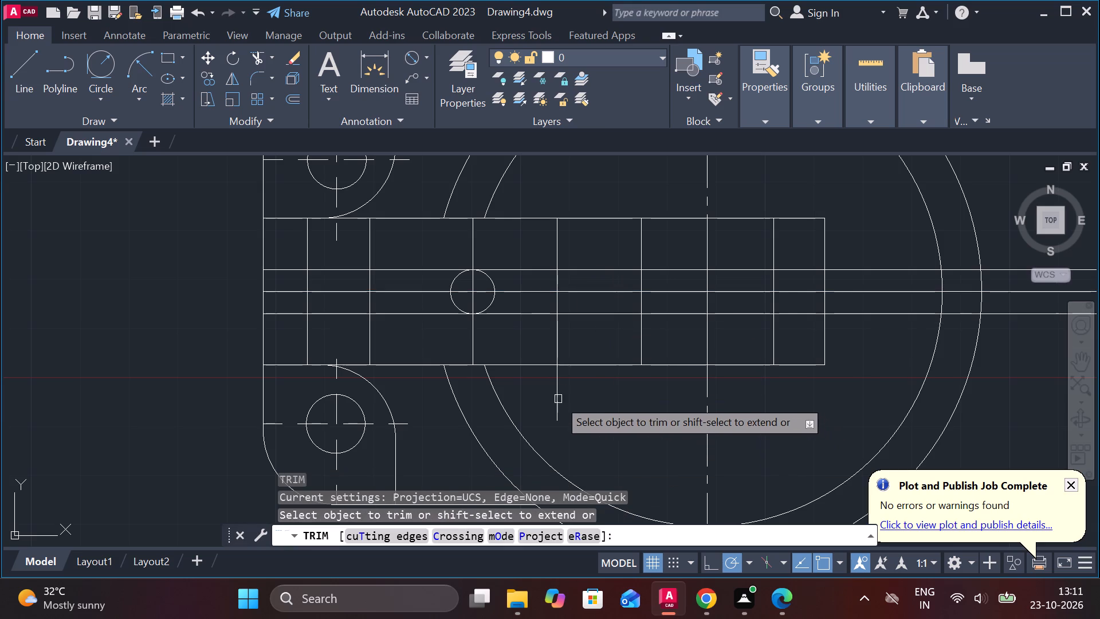
click(558, 399)
click(556, 339)
click(555, 251)
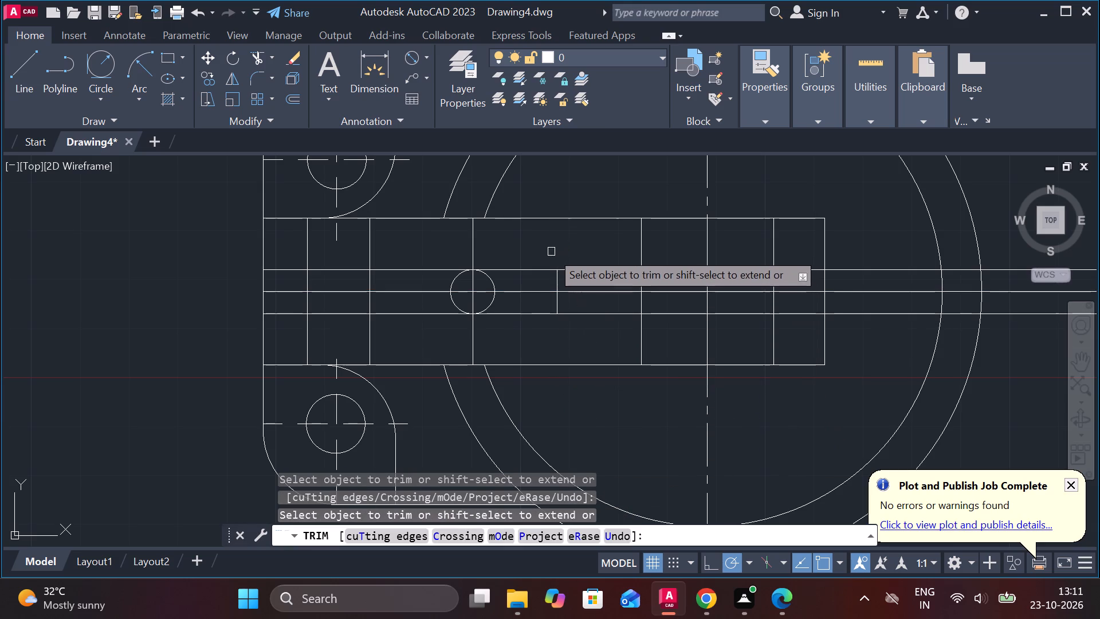
click(544, 268)
click(535, 314)
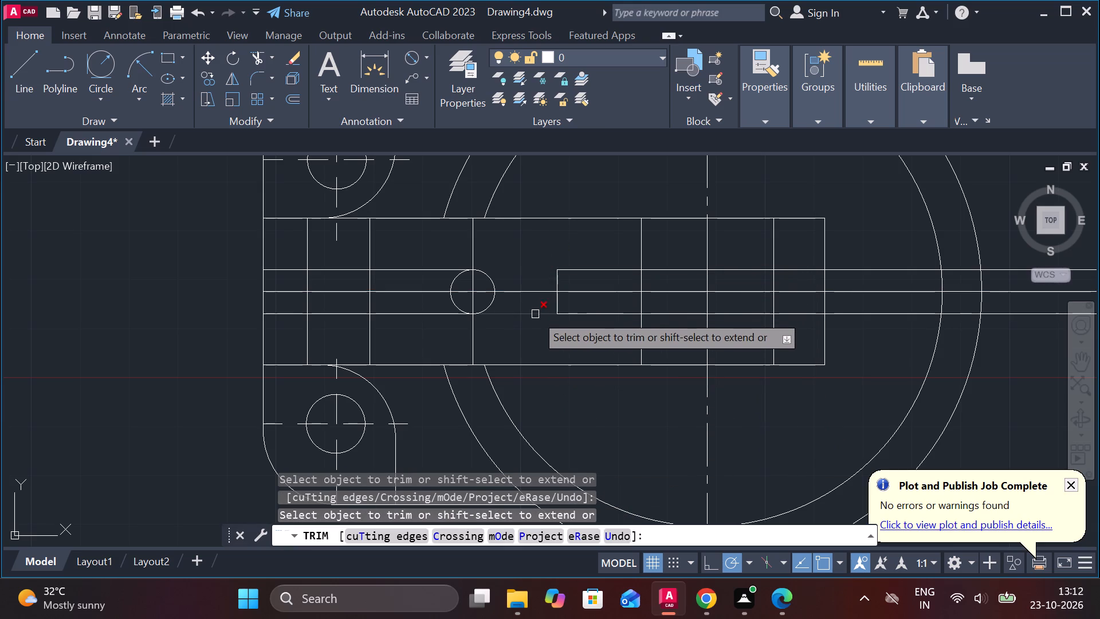
key(Escape)
click(439, 270)
click(430, 317)
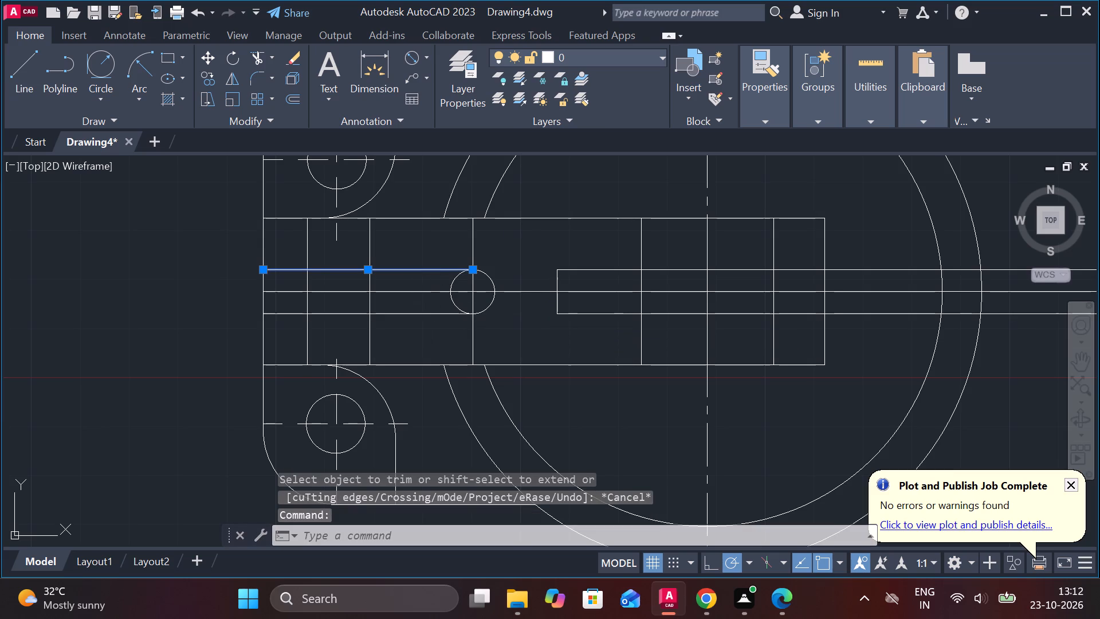
text(E)
key(space)
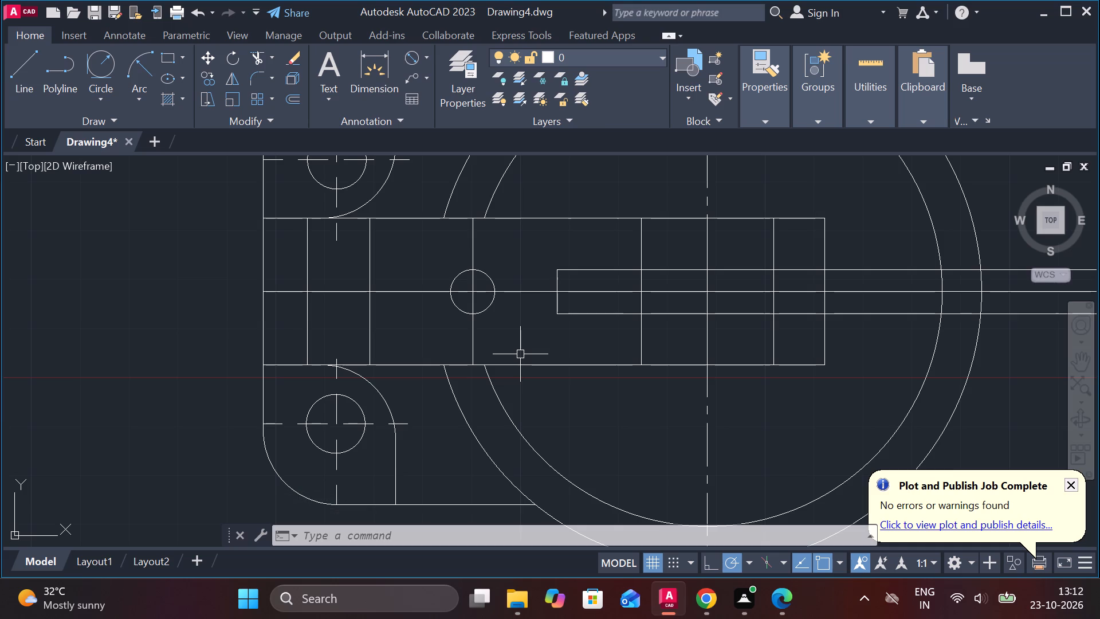
Trim the plan view's horizontal centreline and both offset lines where they extend beyond the mid-span vertical line.
scroll(733, 361, down, 2)
middle_drag(736, 367, 576, 403)
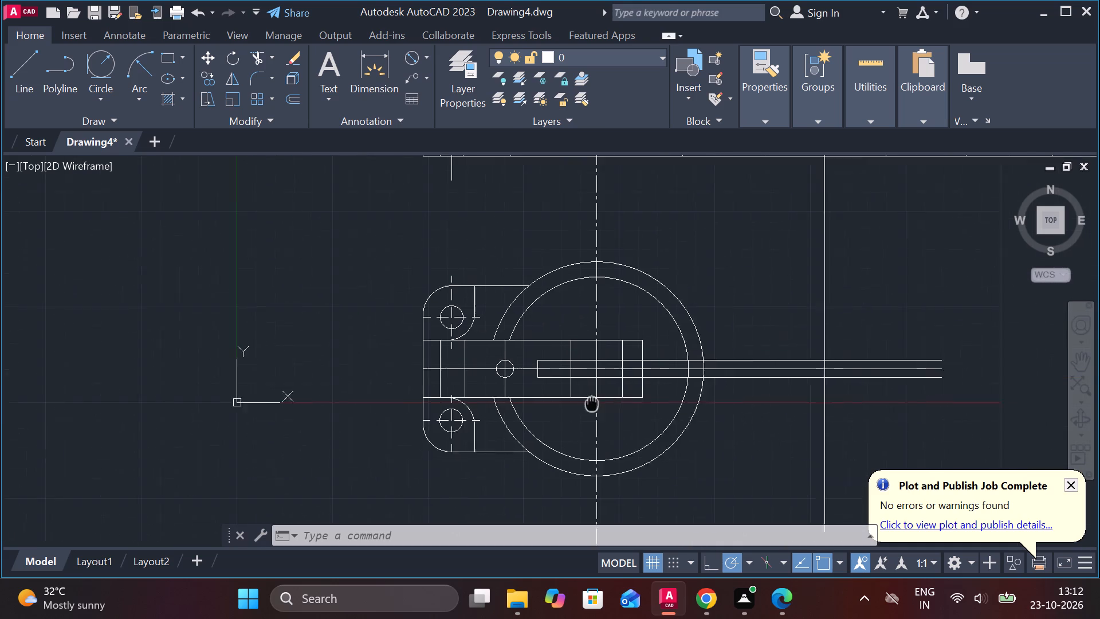
middle_drag(576, 403, 575, 403)
scroll(940, 388, down, 1)
text(TR)
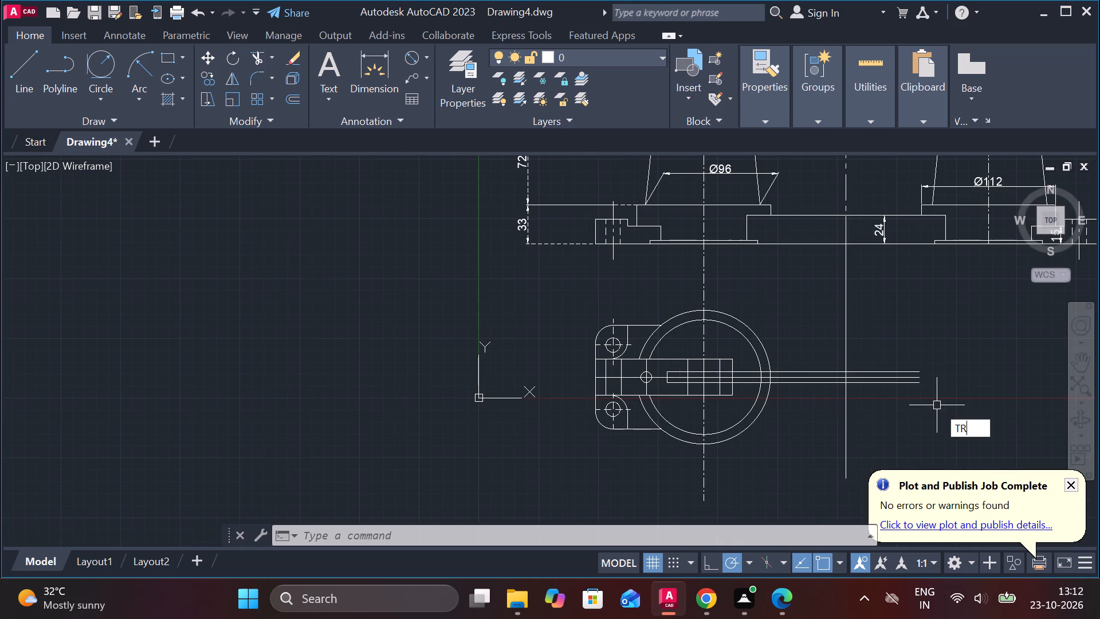
key(space)
drag(936, 308, 879, 406)
scroll(826, 404, up, 1)
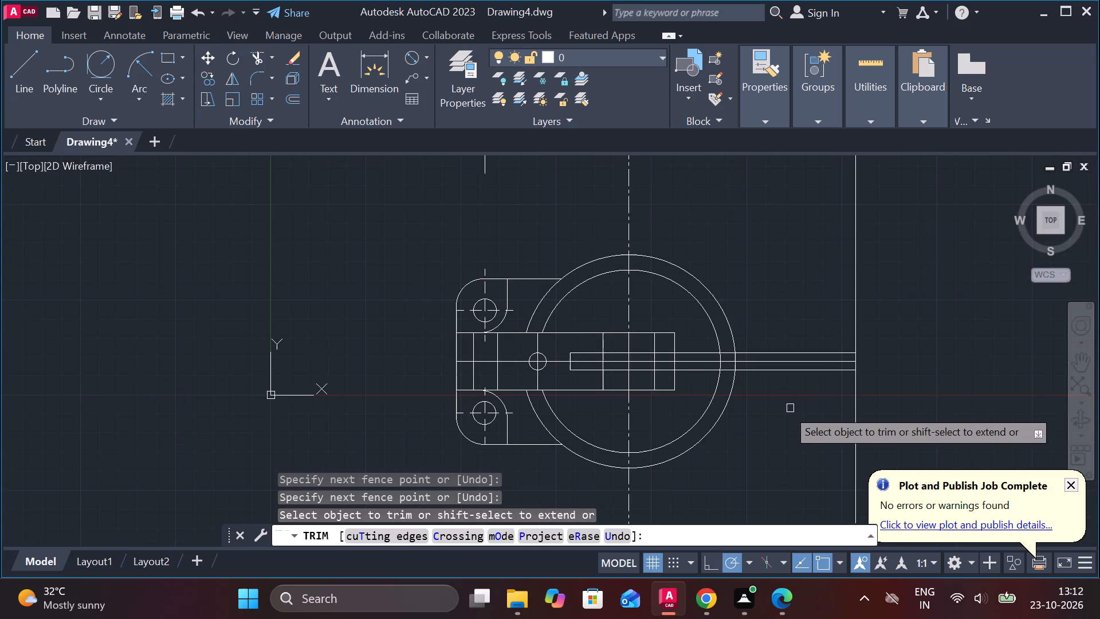
middle_drag(764, 415, 769, 415)
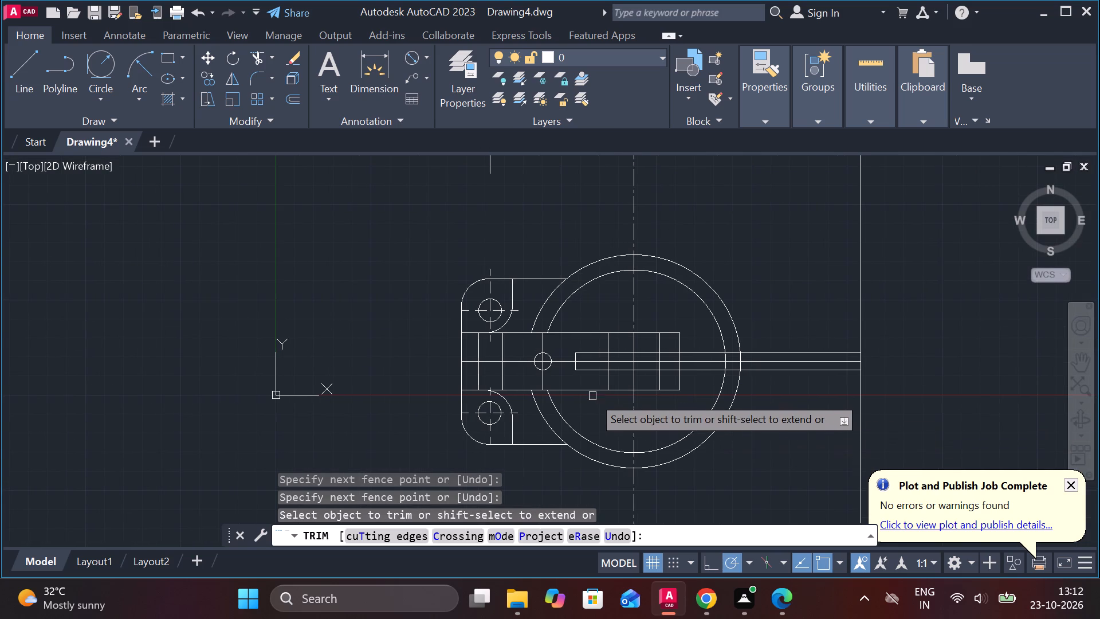
scroll(592, 395, up, 2)
key(Escape)
Set the linetype of the plan view's horizontal centreline to CENTER.
click(577, 311)
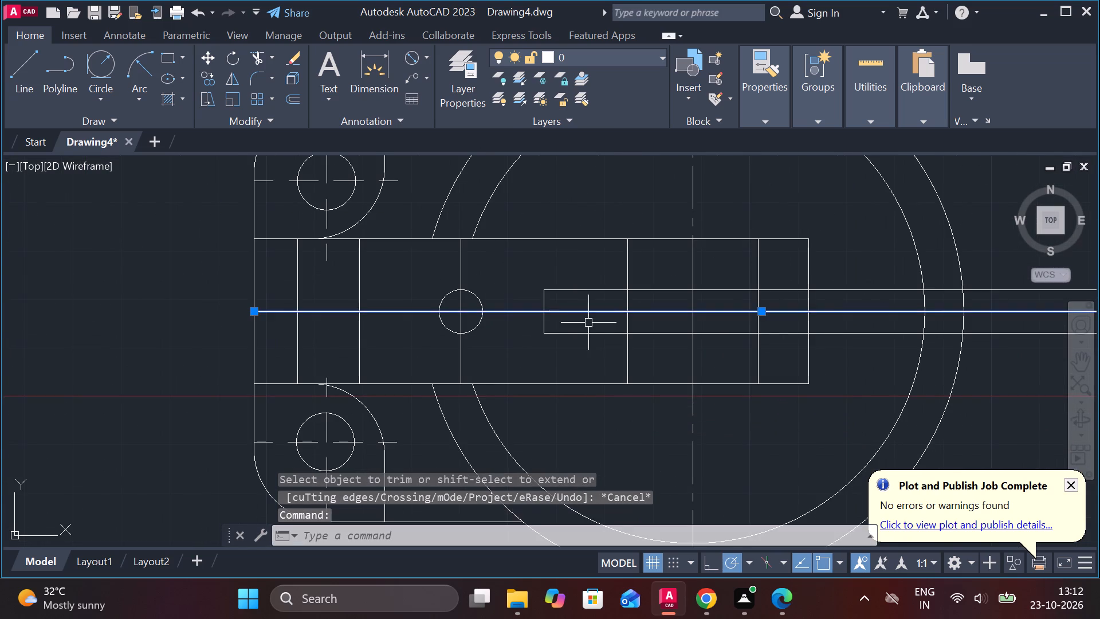
scroll(619, 339, down, 2)
click(769, 123)
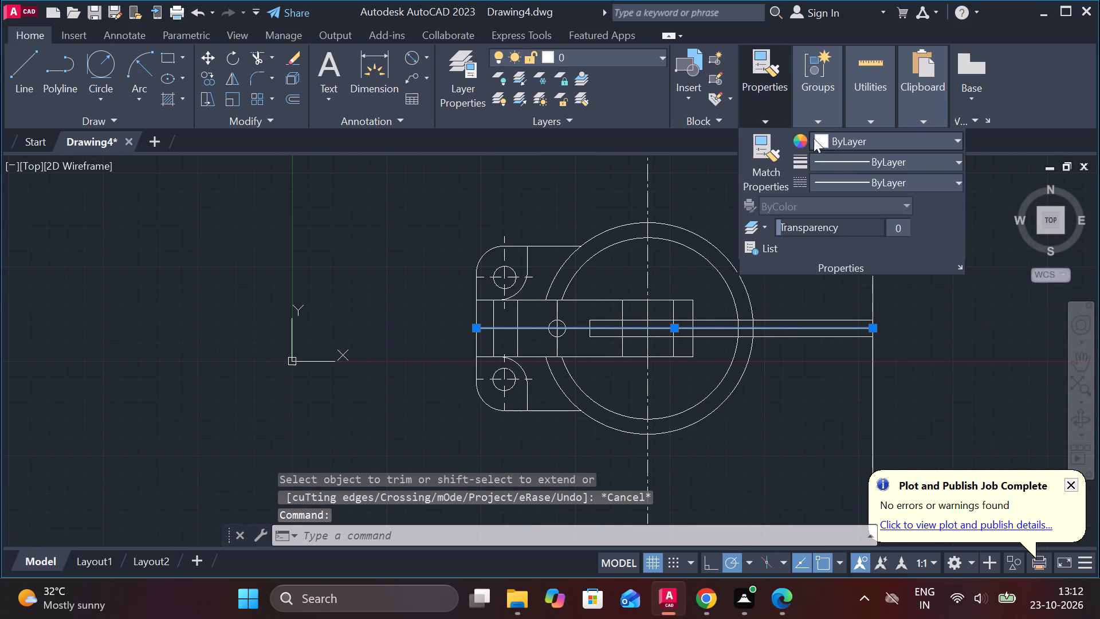
click(877, 176)
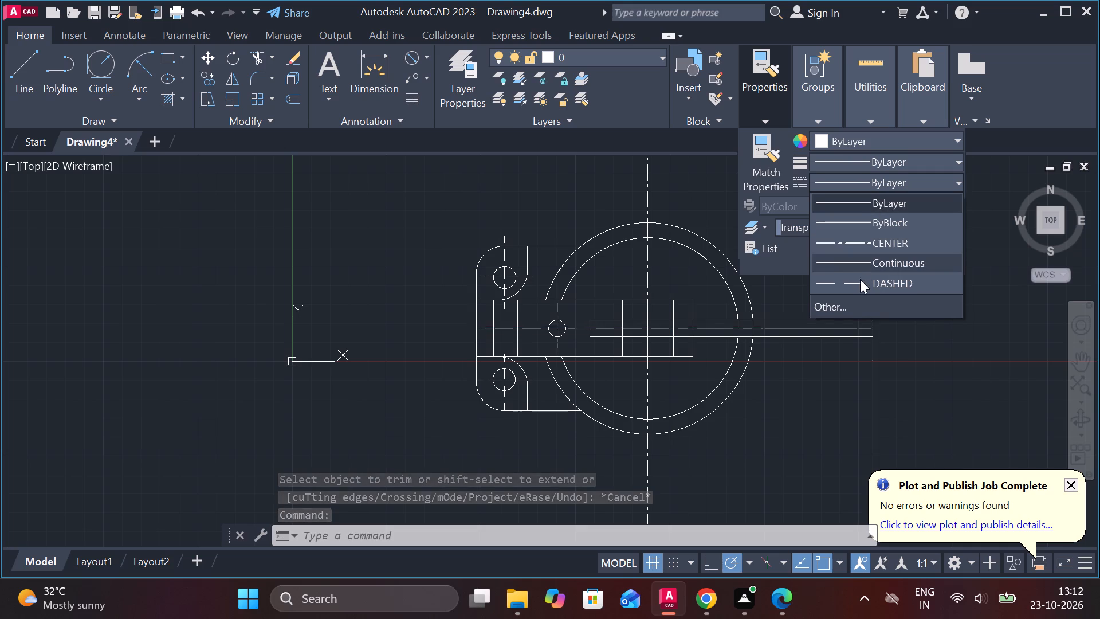
click(845, 240)
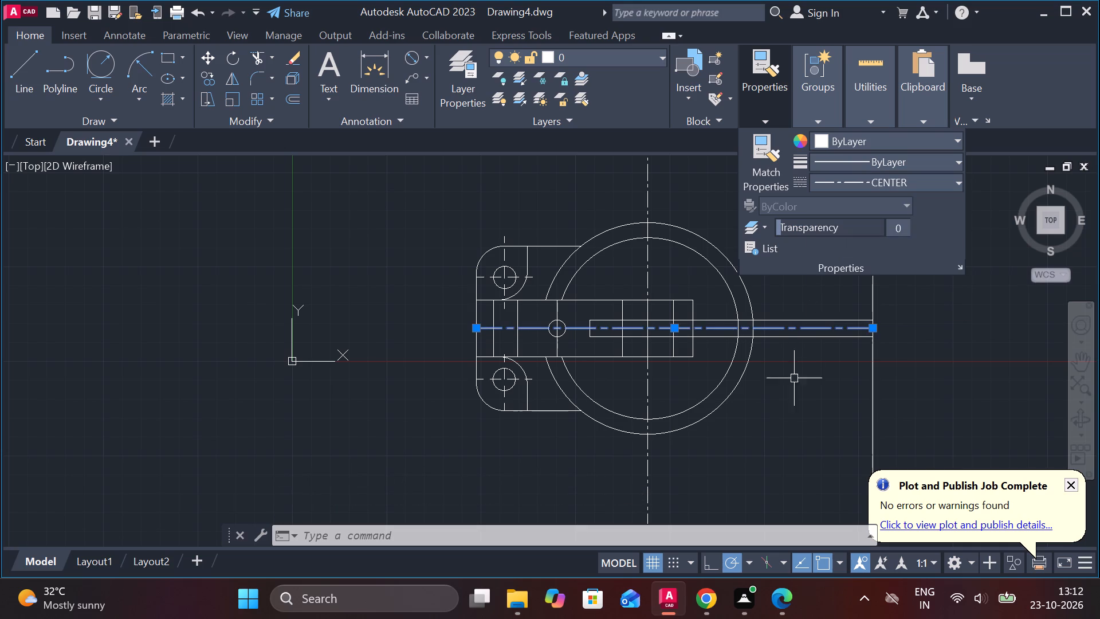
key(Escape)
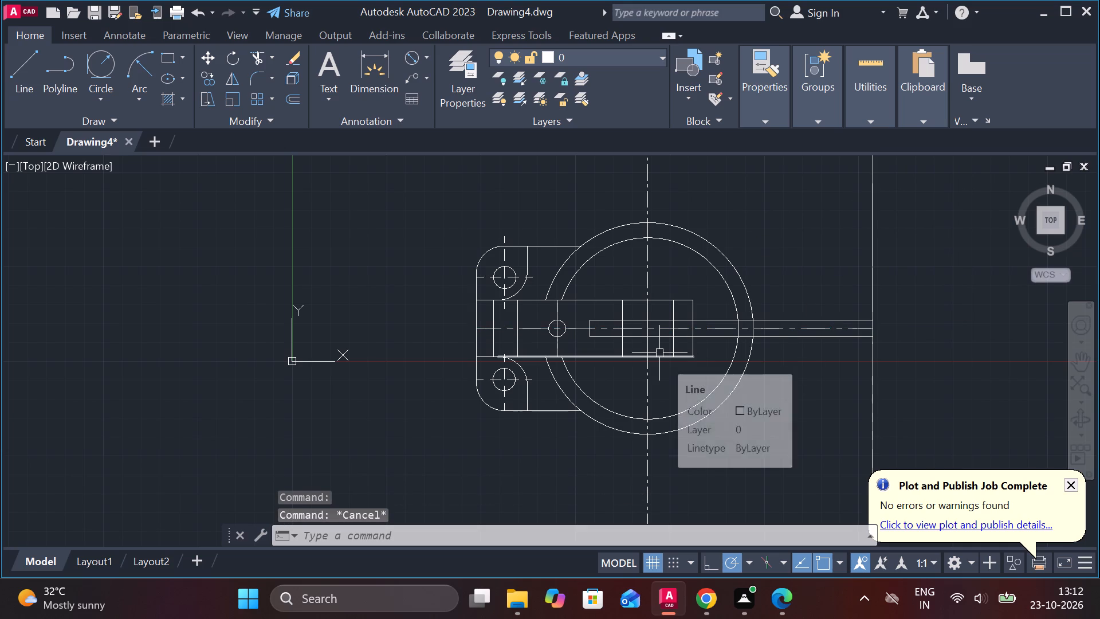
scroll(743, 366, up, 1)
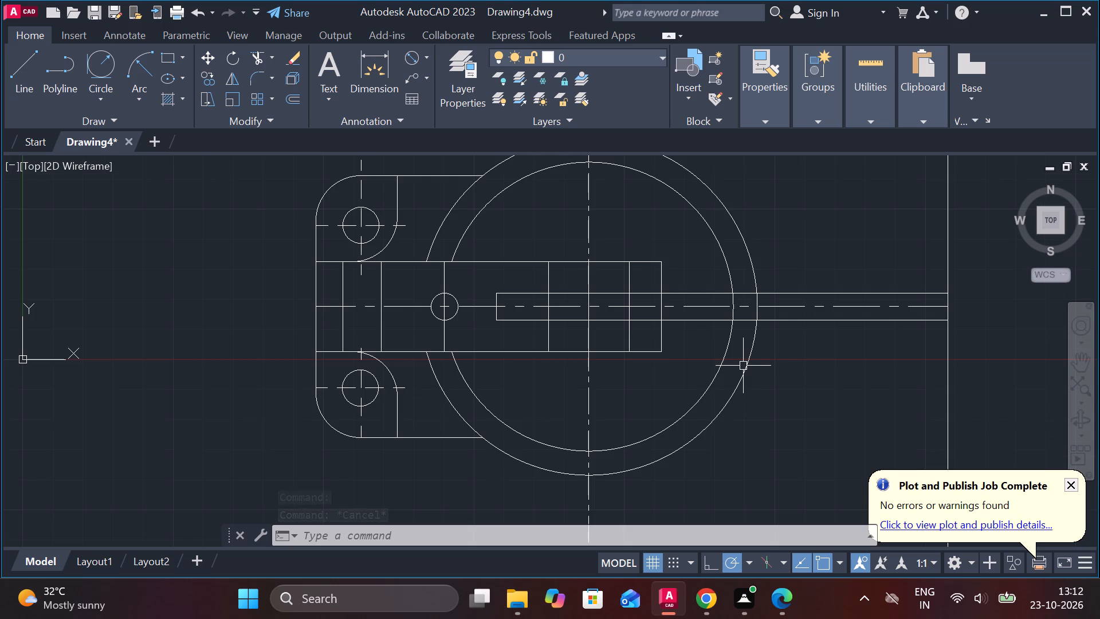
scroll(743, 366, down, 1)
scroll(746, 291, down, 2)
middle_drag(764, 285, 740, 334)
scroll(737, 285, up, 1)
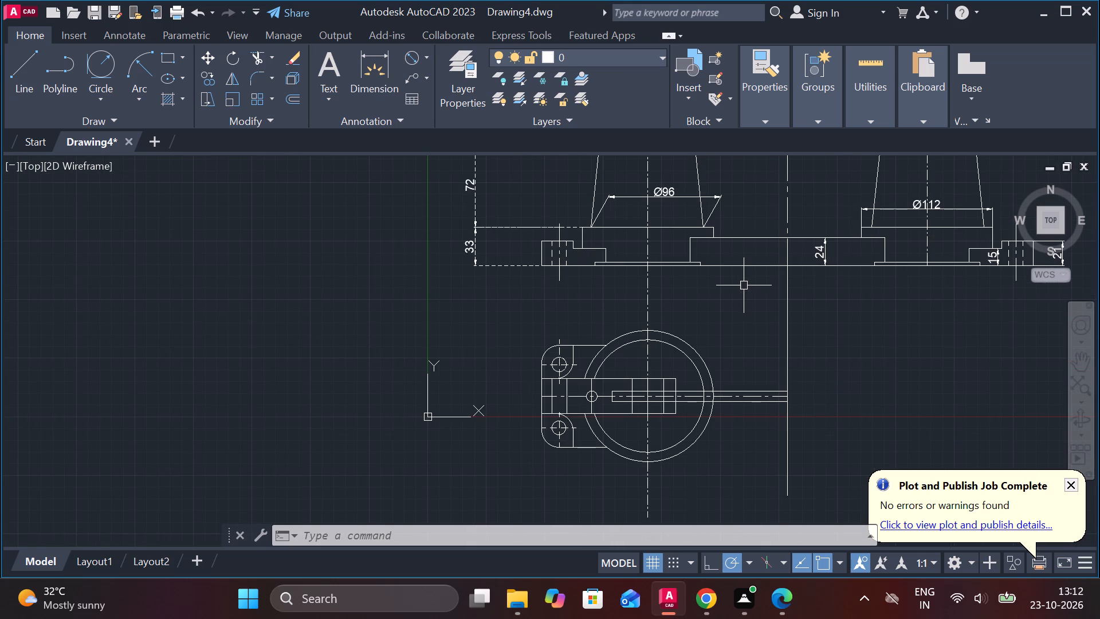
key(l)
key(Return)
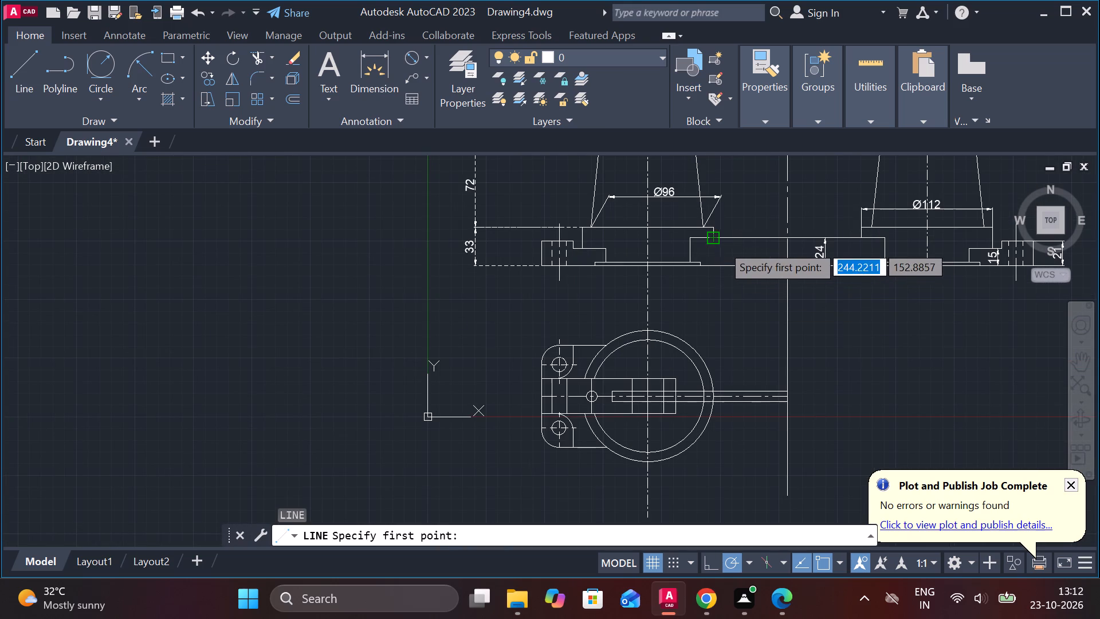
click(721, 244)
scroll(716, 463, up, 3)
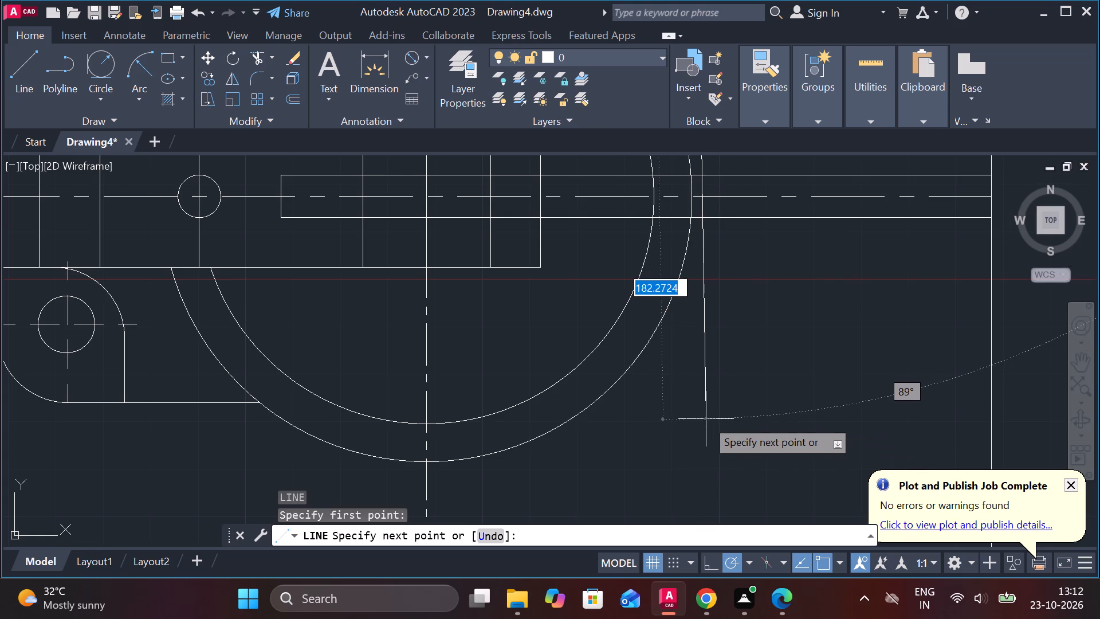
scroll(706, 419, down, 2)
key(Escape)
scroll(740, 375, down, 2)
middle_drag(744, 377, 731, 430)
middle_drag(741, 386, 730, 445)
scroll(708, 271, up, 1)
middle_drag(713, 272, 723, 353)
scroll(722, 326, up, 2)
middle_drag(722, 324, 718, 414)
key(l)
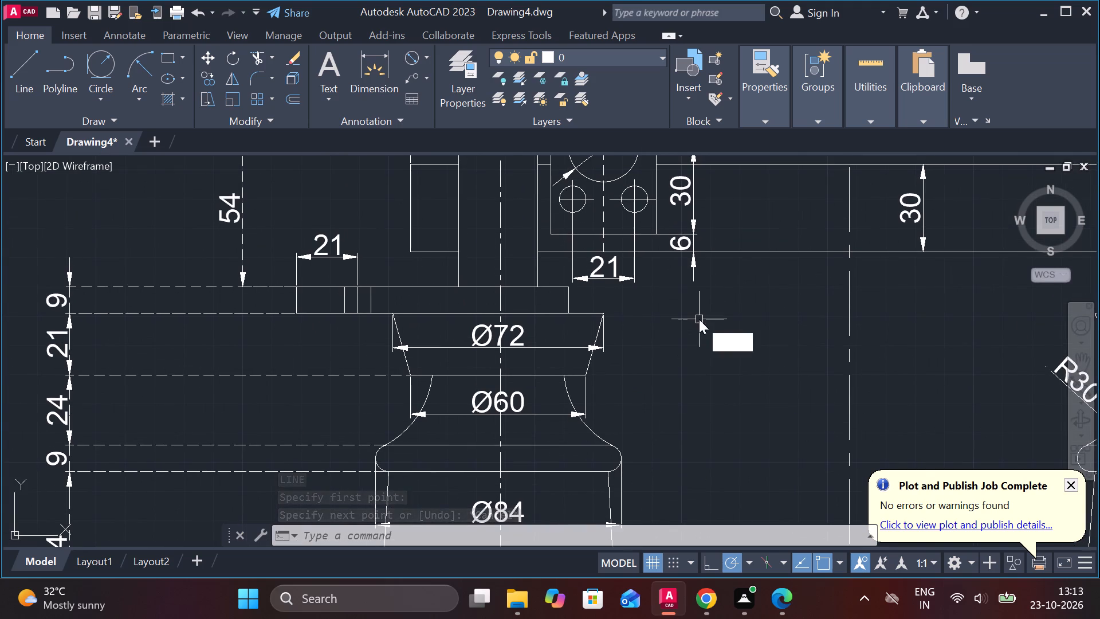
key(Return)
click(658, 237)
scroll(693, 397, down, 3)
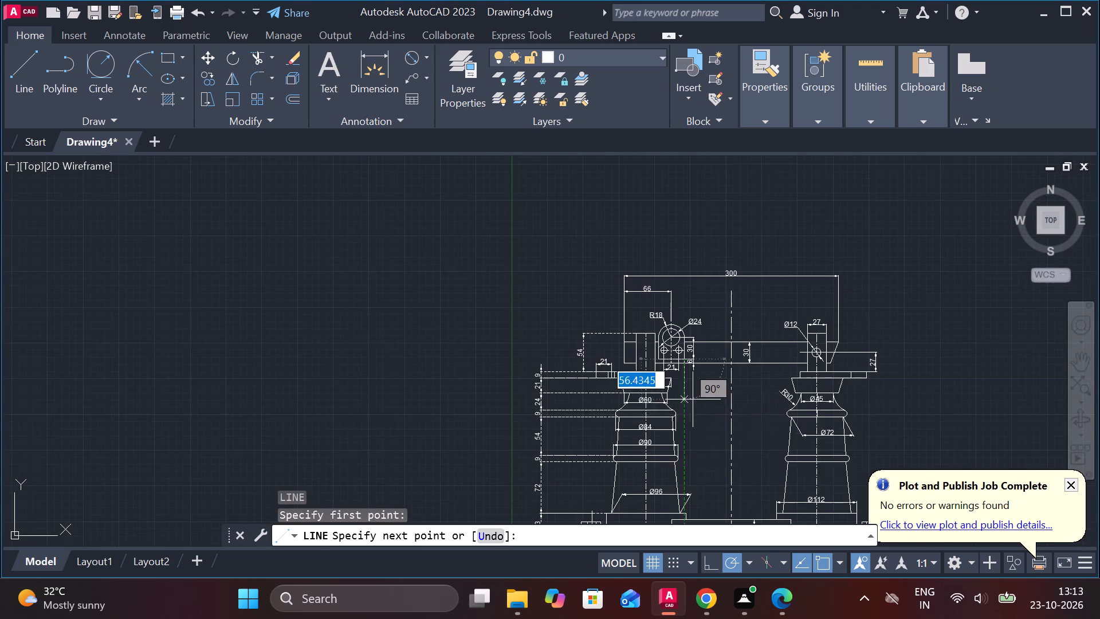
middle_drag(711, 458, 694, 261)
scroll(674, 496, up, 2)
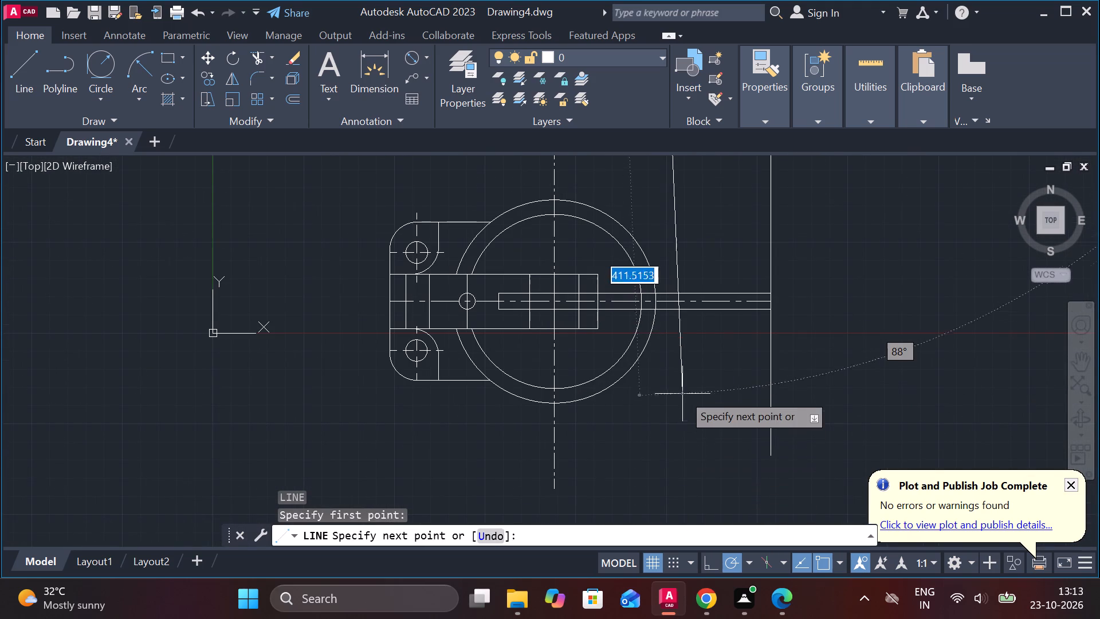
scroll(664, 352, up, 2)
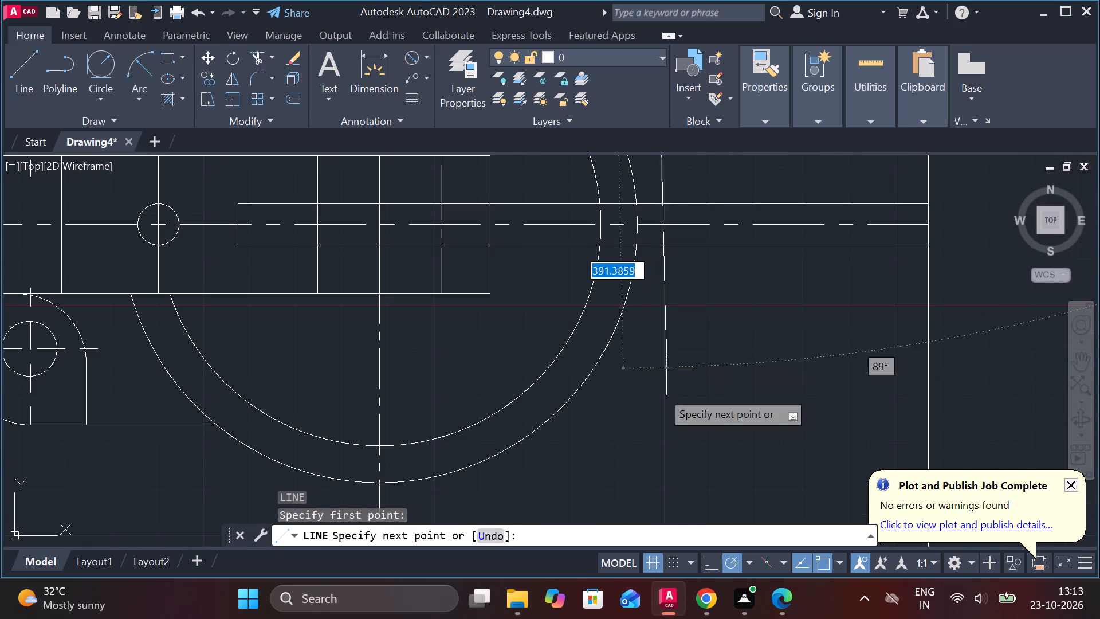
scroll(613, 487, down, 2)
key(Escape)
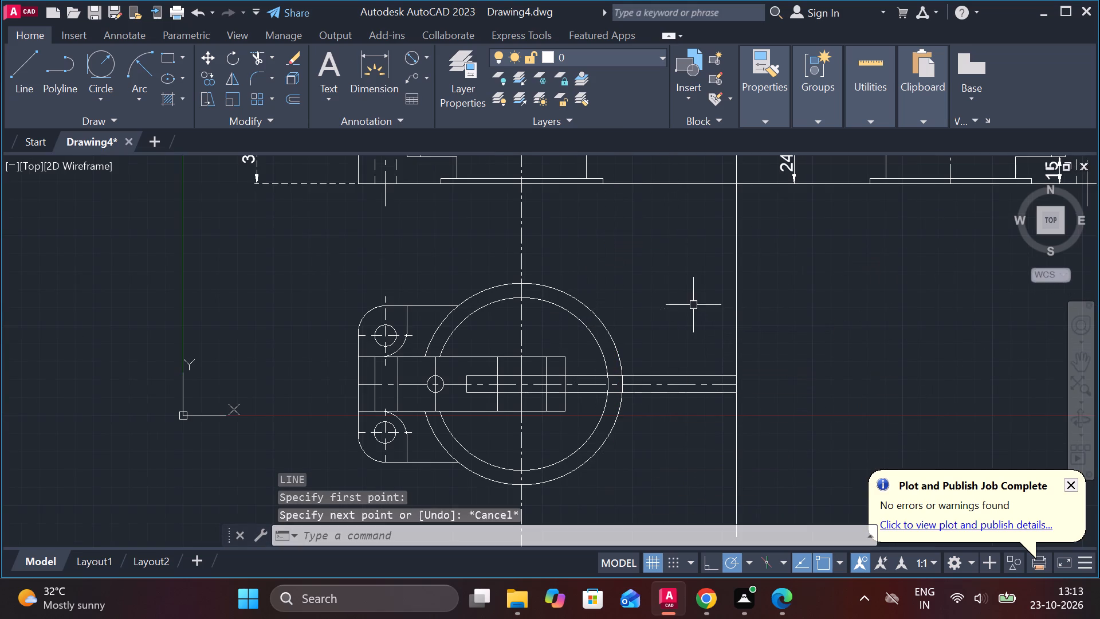
Draw a line about 40 along the bar's upper edge from the block's end face, continuing 9 perpendicularly to the bar's lower edge.
scroll(693, 305, down, 3)
scroll(654, 308, up, 2)
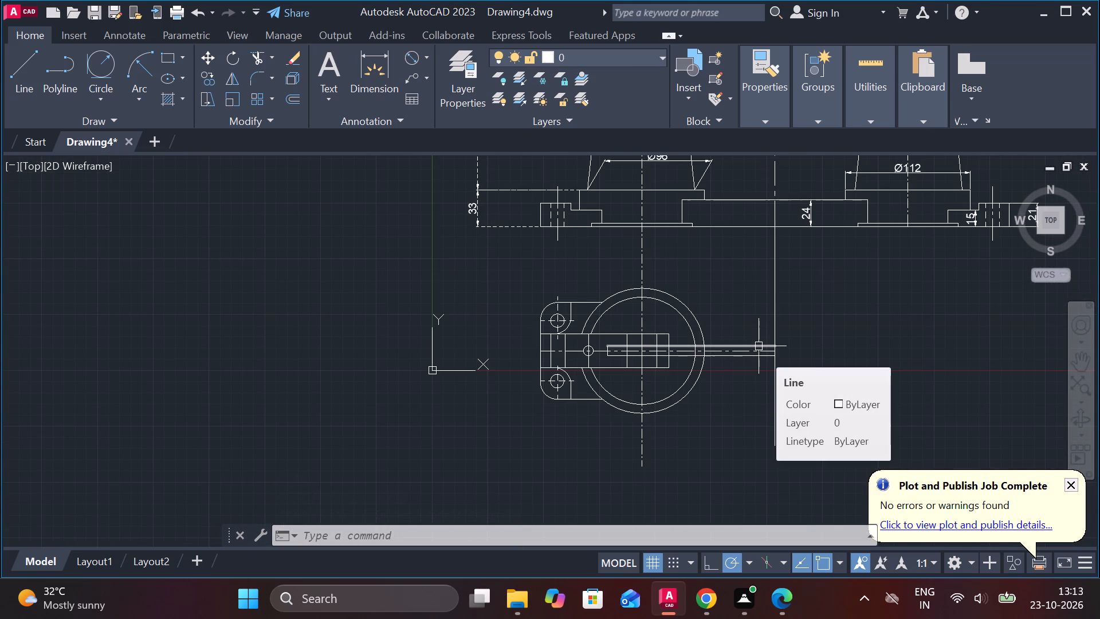
scroll(705, 343, up, 1)
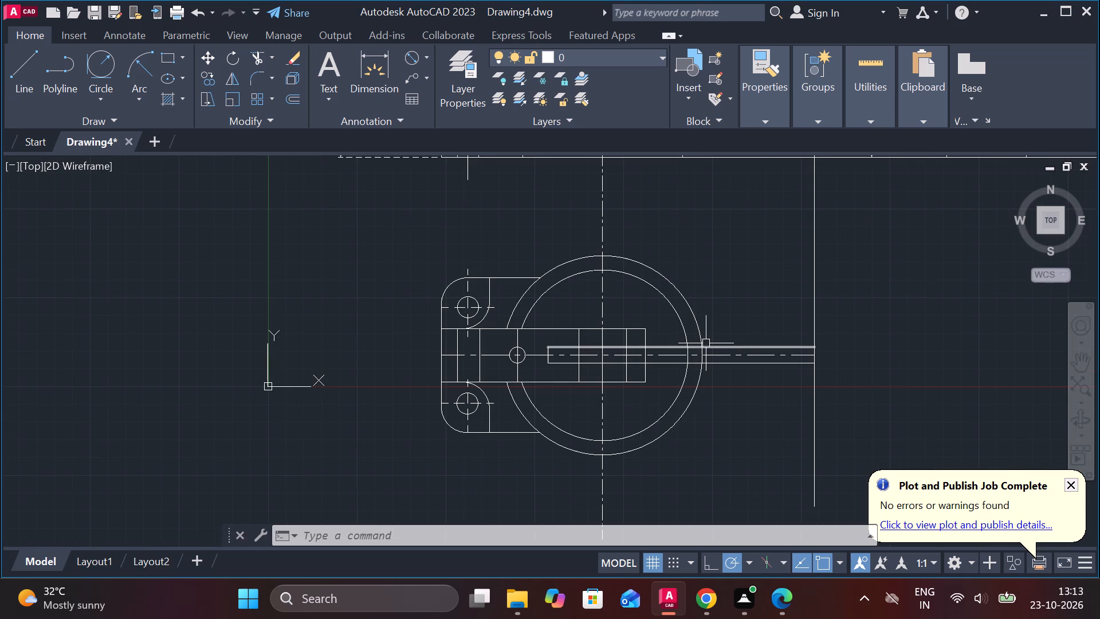
key(Escape)
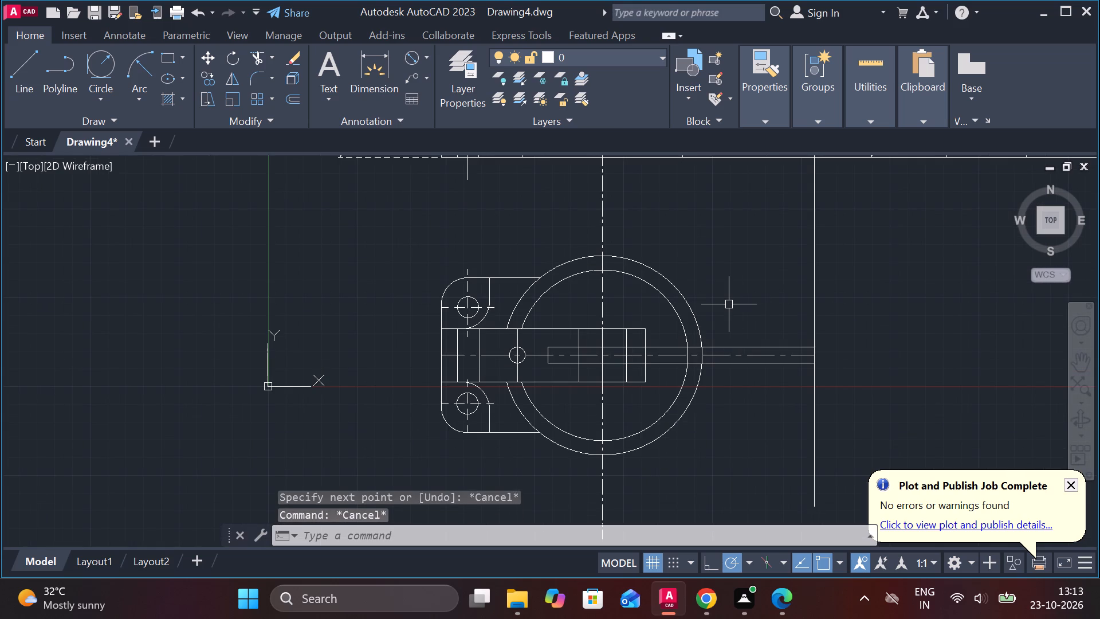
scroll(702, 327, up, 2)
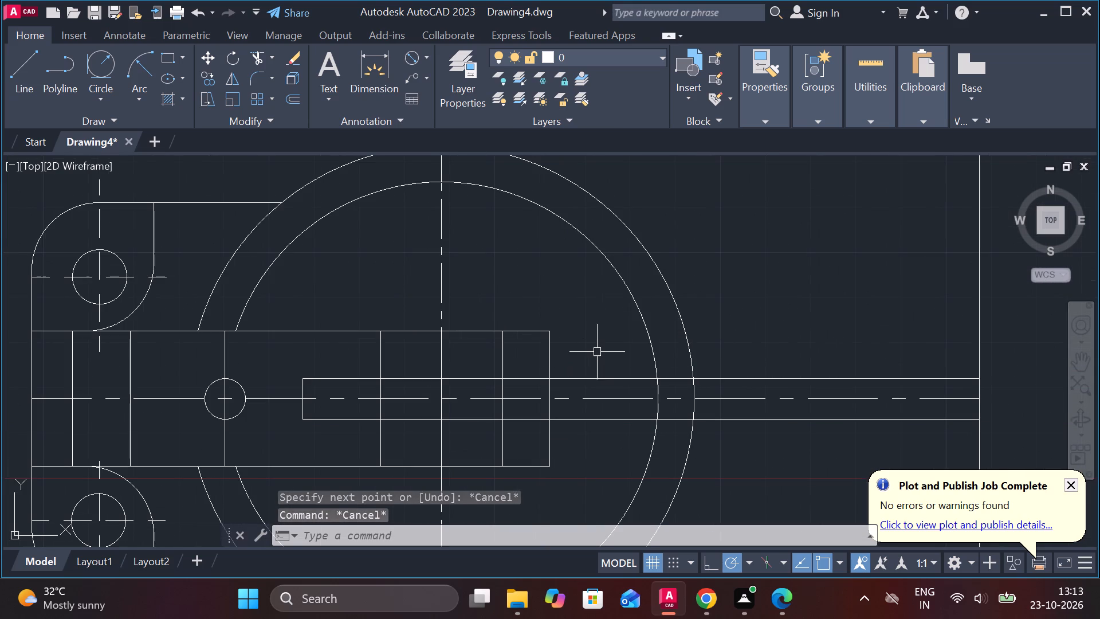
key(l)
key(Return)
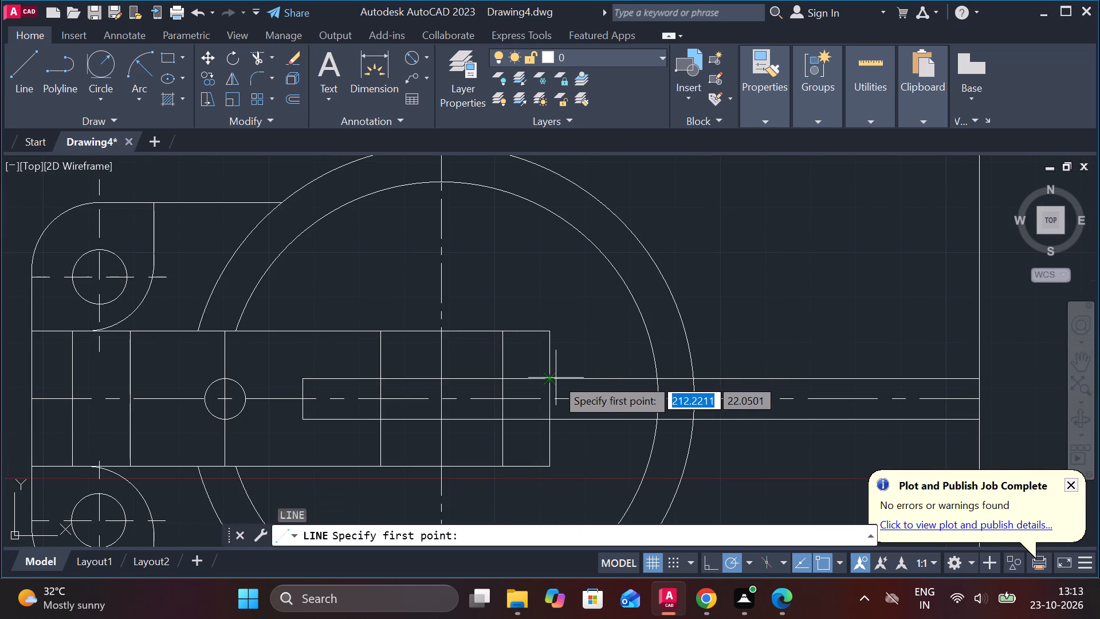
click(556, 378)
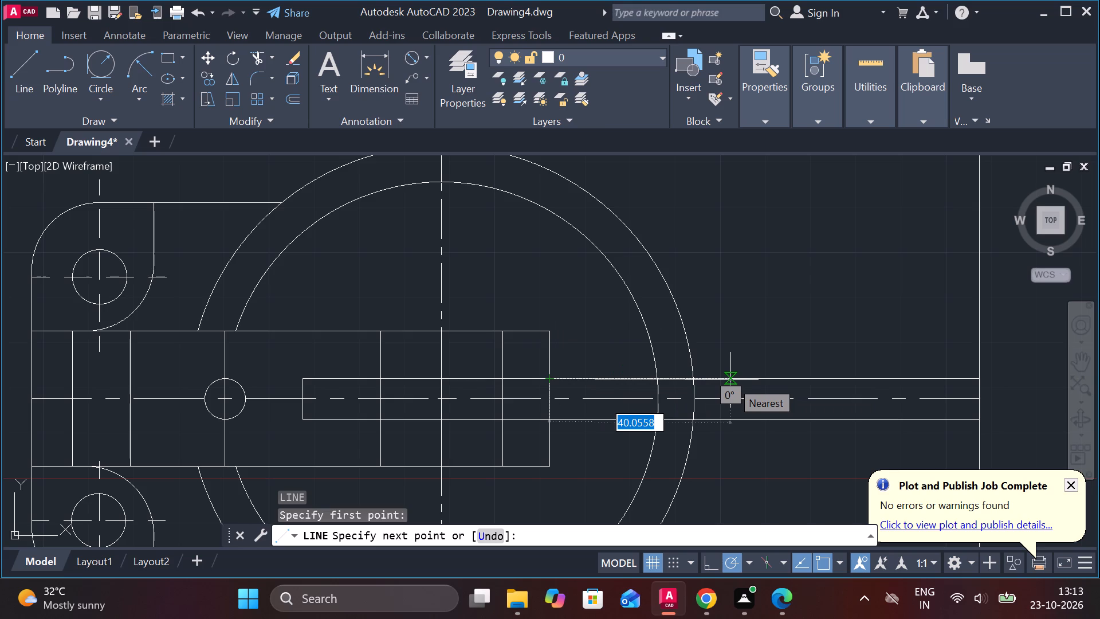
scroll(730, 380, up, 1)
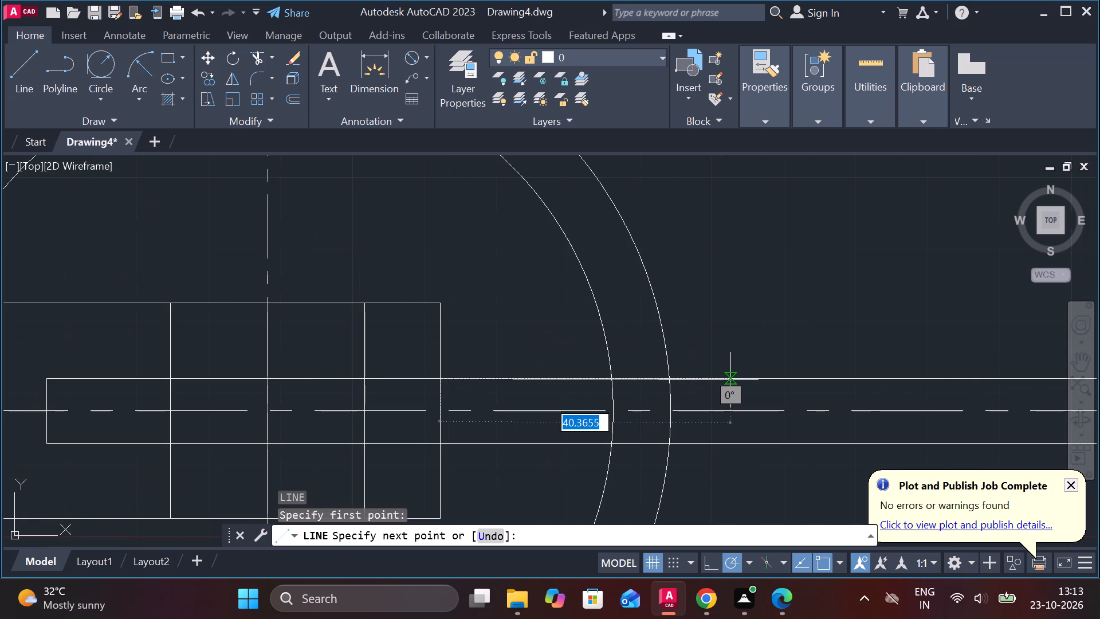
scroll(729, 373, down, 3)
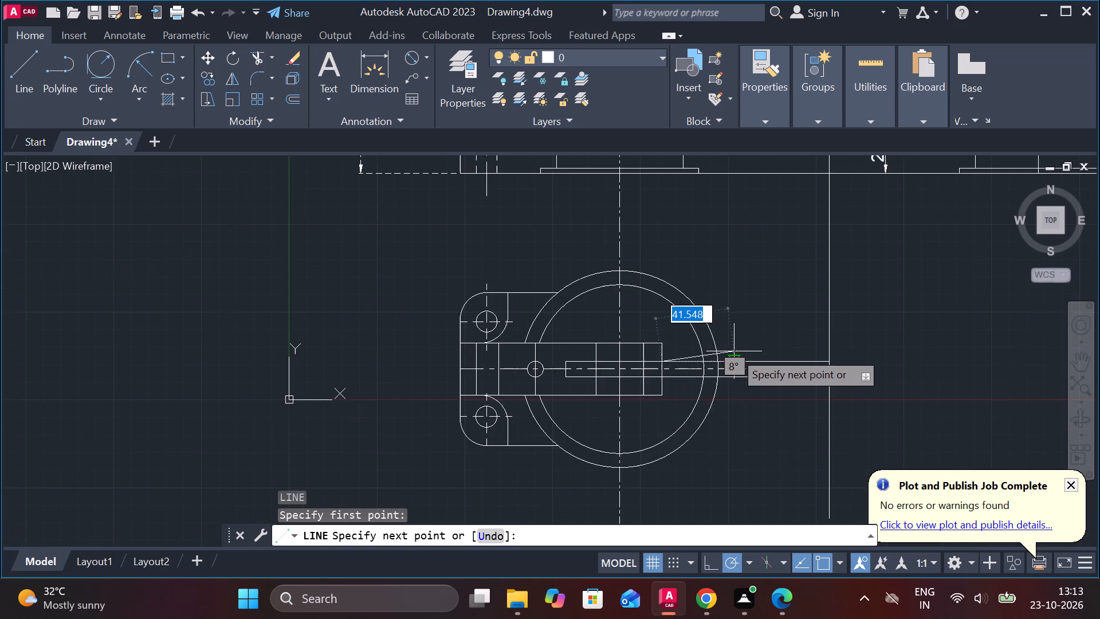
scroll(734, 354, up, 2)
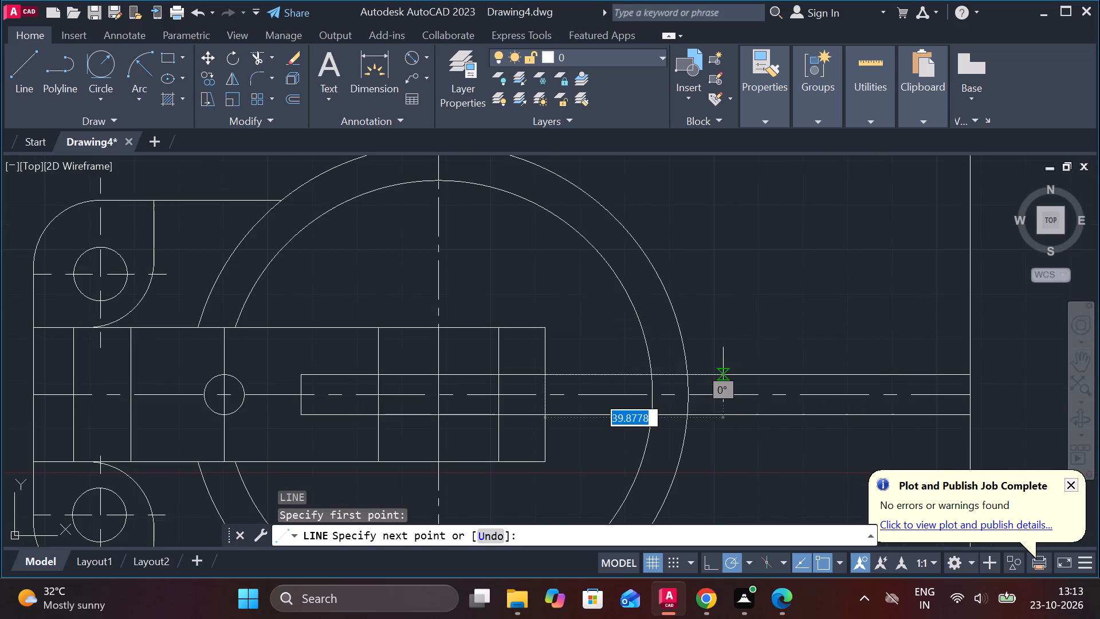
click(723, 375)
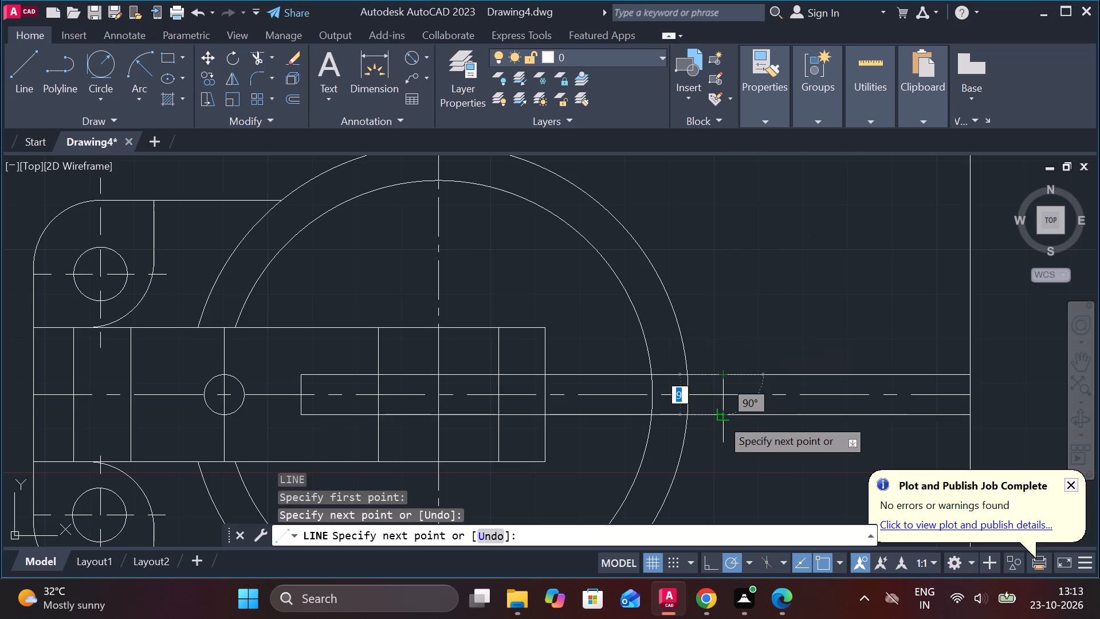
click(721, 418)
key(Escape)
Offset the new horizontal line 3 above and 12 below, so the copies lie outside the bar's two edges.
click(678, 372)
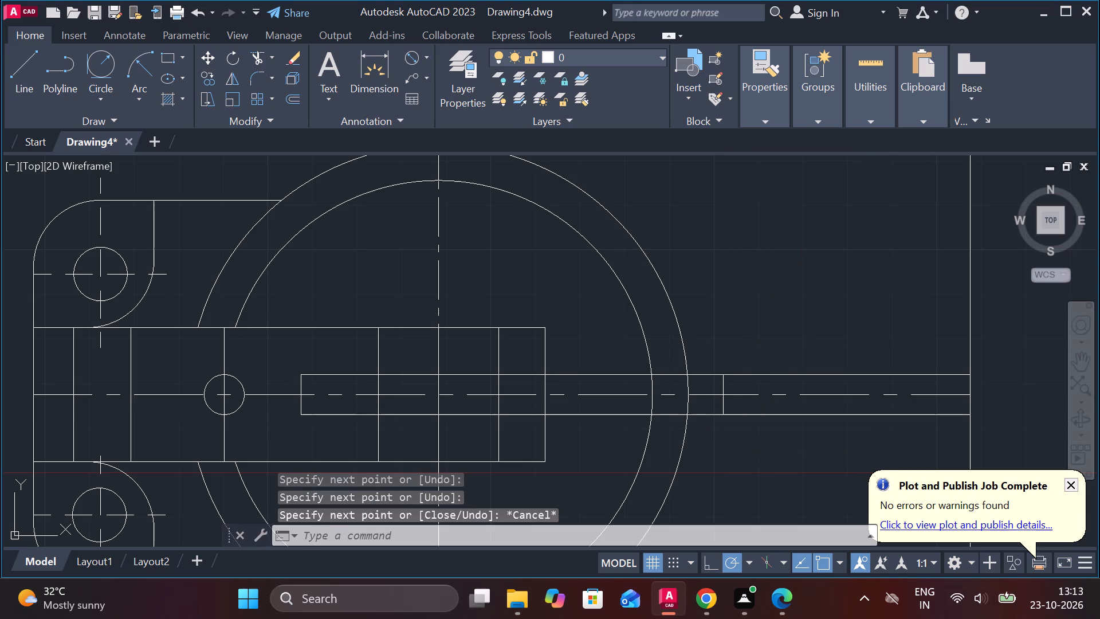
key(o)
key(Return)
key(Return)
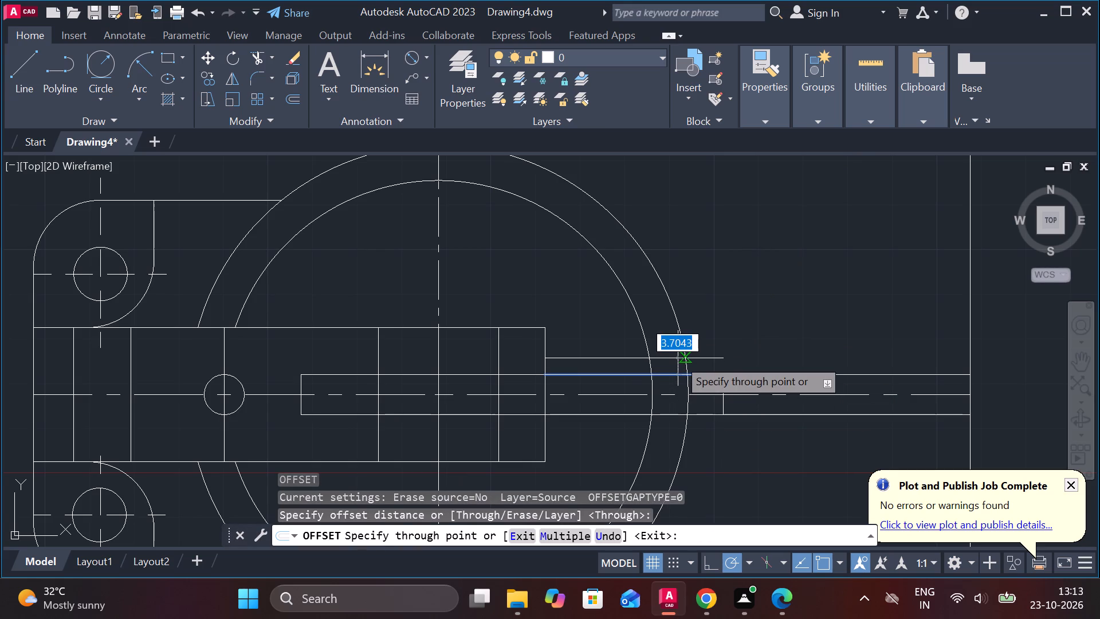
text(3)
key(space)
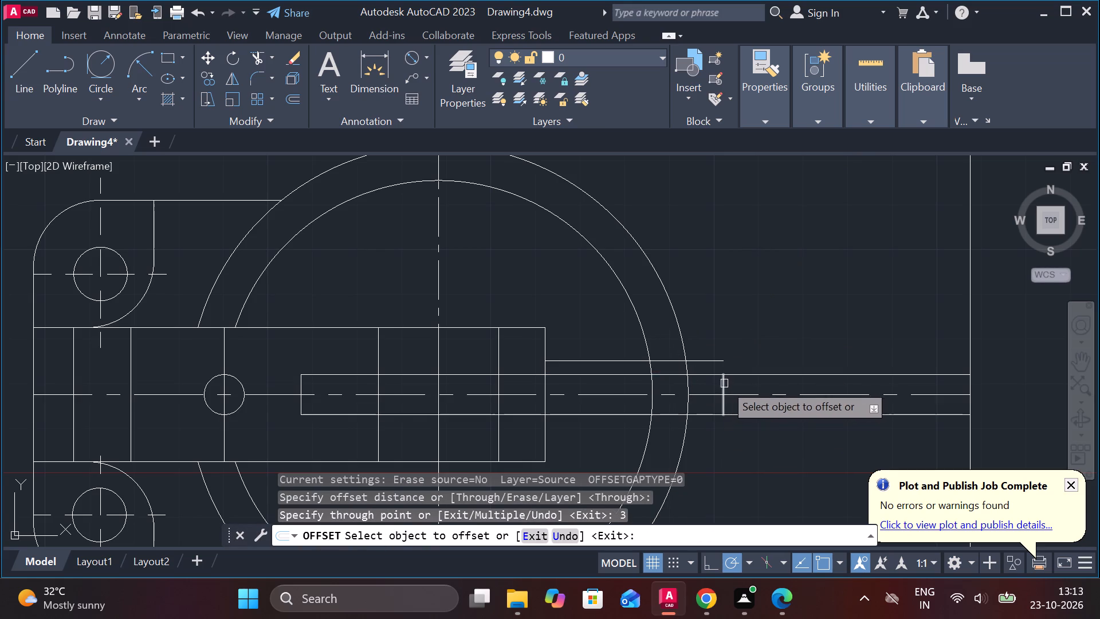
click(657, 377)
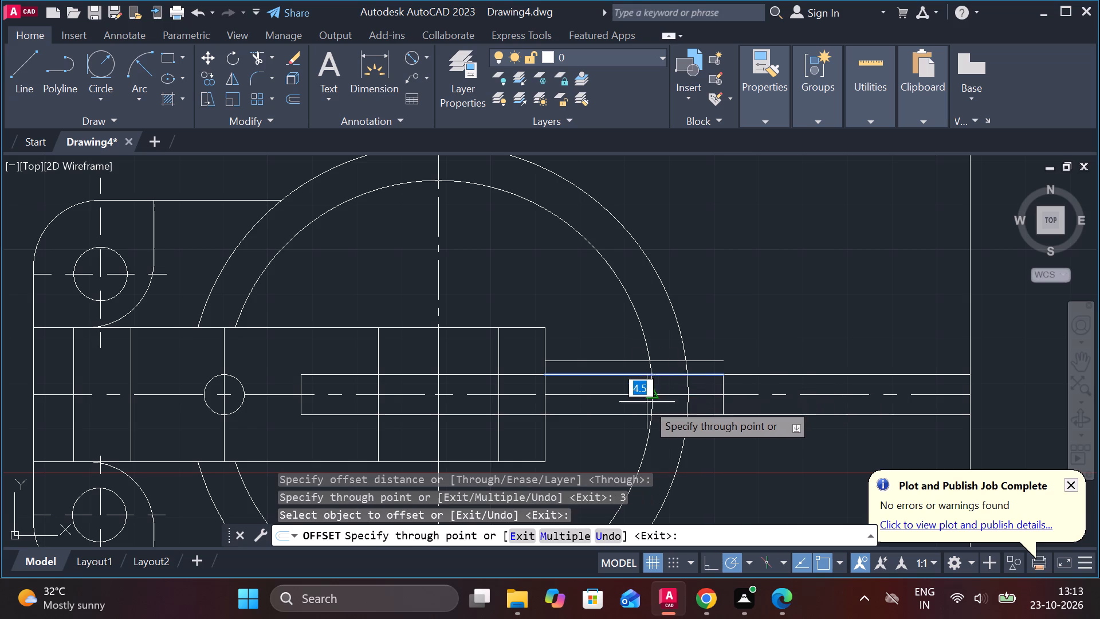
text(12)
key(Return)
key(Escape)
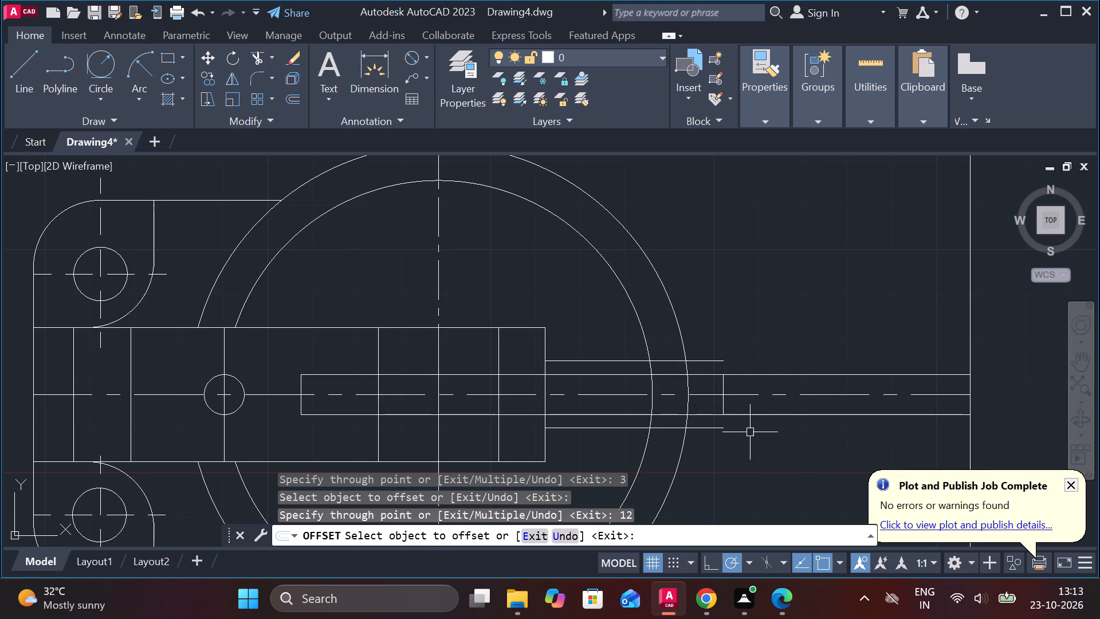
Erase the source horizontal line lying on the bar's upper edge.
click(621, 374)
text(E)
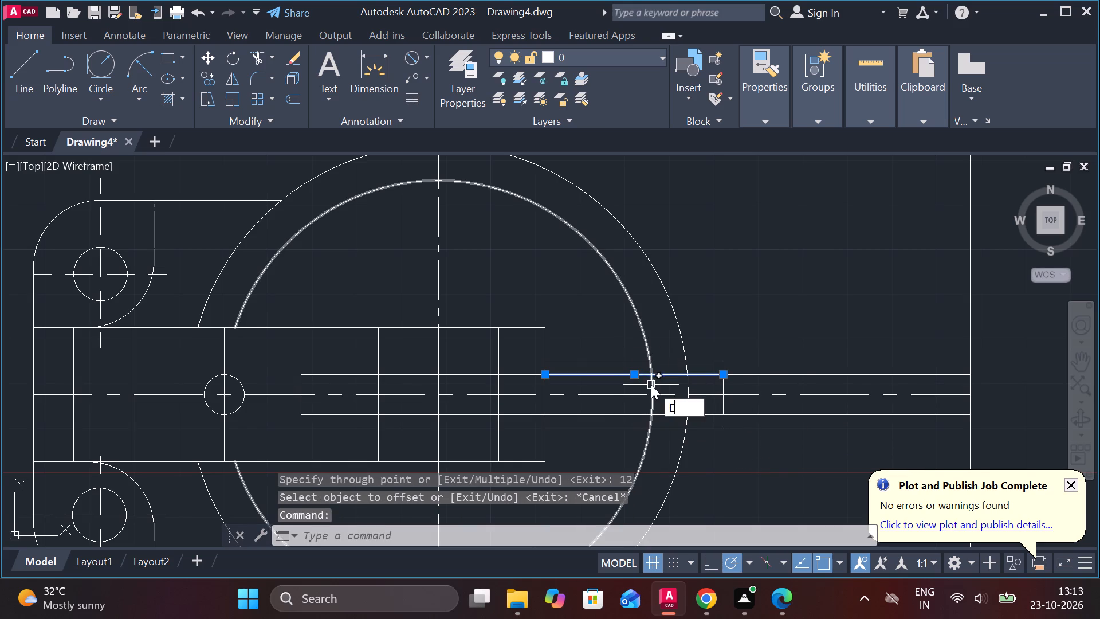
key(space)
Extend the short vertical line across the bar up and down to the two offset lines.
text(EX)
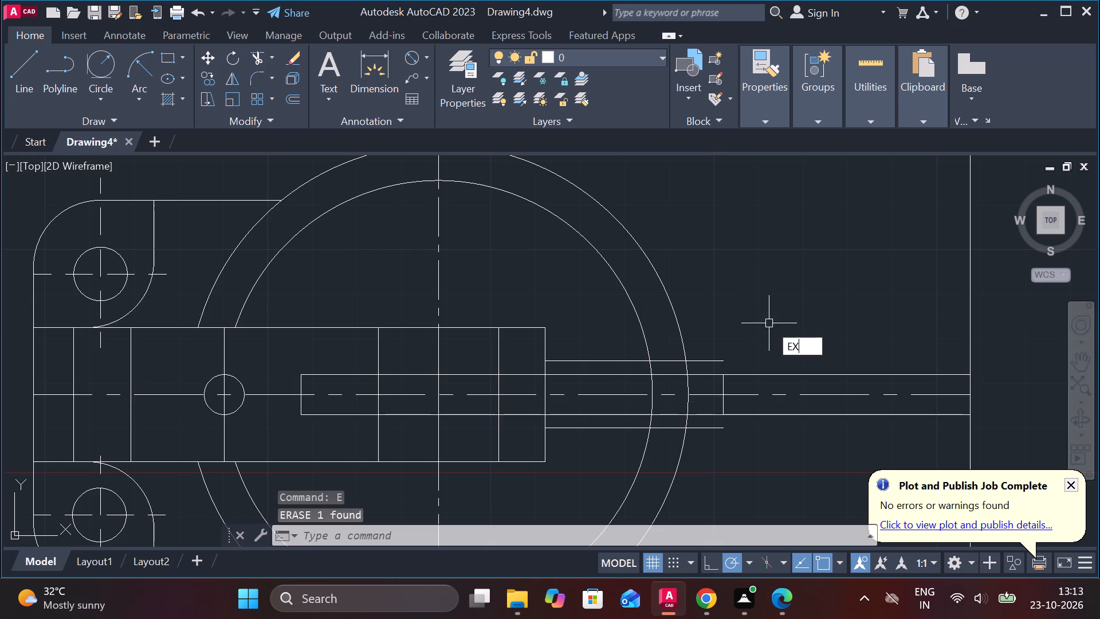
key(space)
click(721, 386)
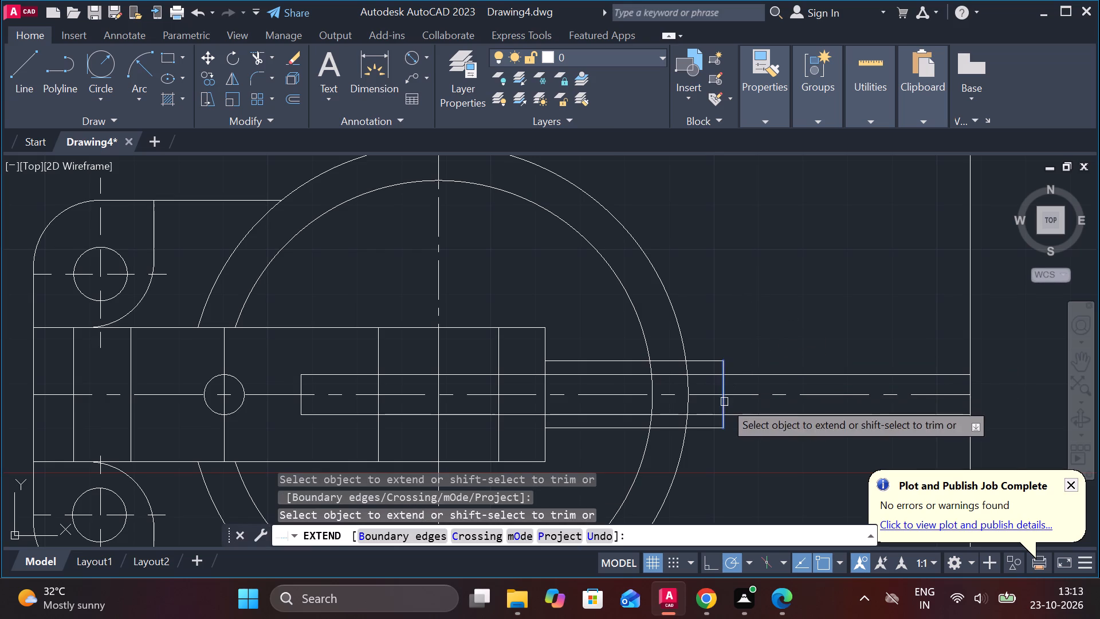
click(724, 402)
key(Escape)
Trim the extended vertical end line between the bar's two edges, leaving only the portions outside the bar.
text(TR)
key(space)
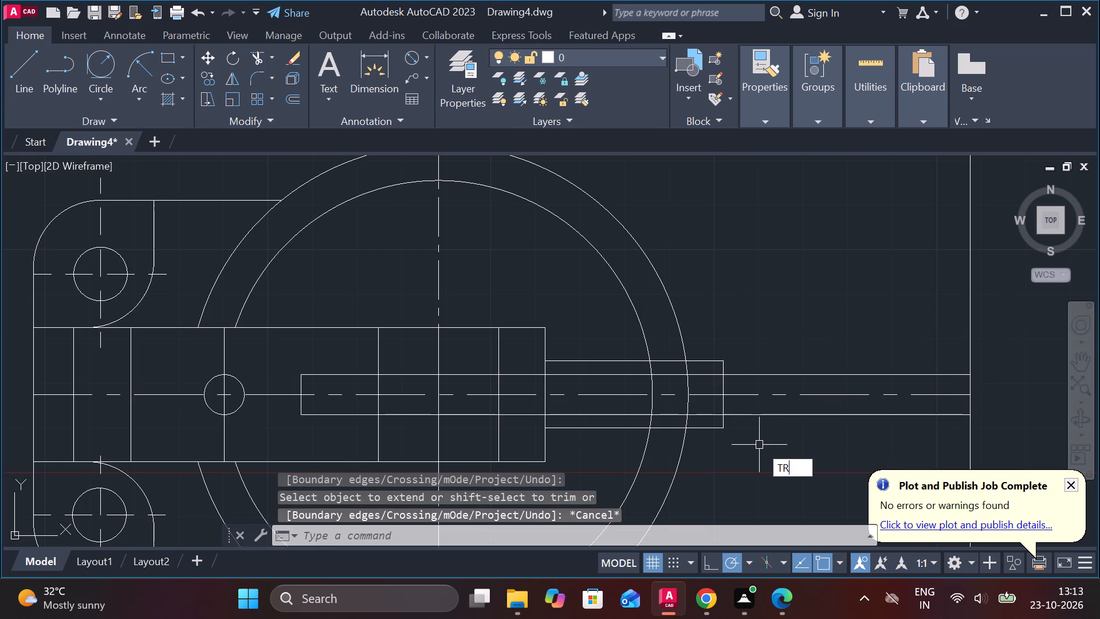
scroll(732, 430, up, 2)
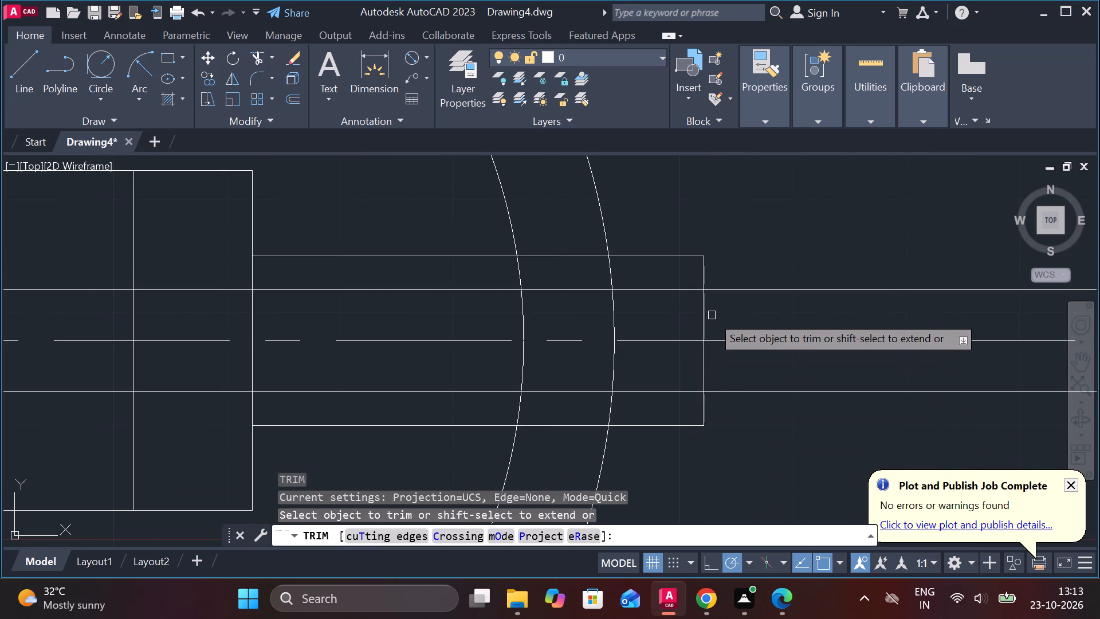
click(708, 304)
click(706, 377)
Trim the two ring arcs to the right of the block where they cross the bar and the strips on either side of it.
scroll(735, 403, down, 2)
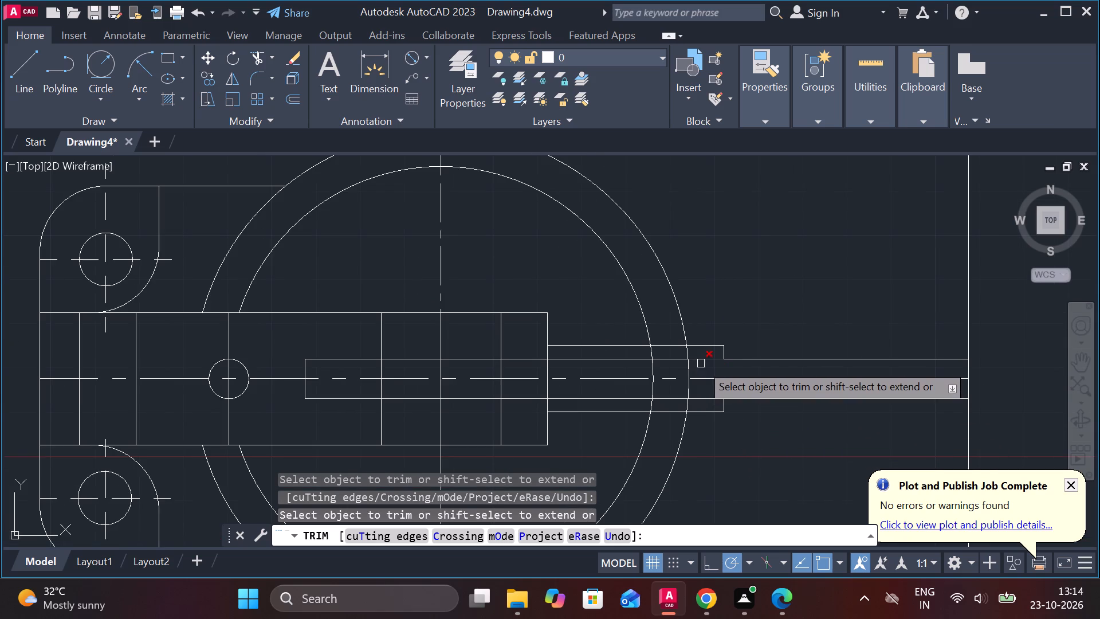
drag(700, 369, 632, 366)
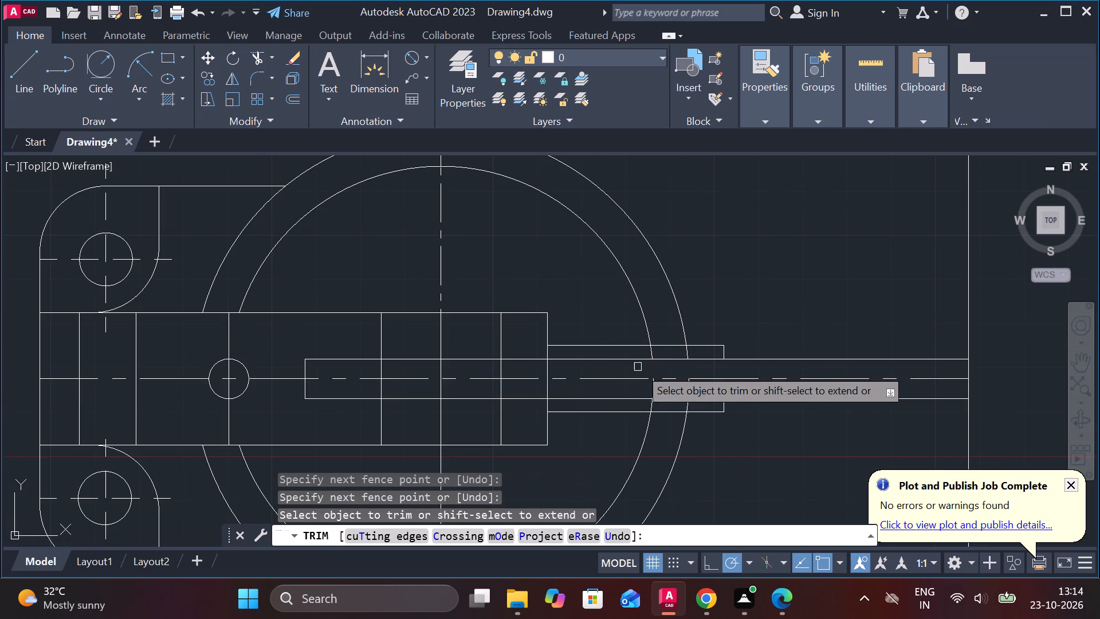
scroll(691, 404, up, 2)
drag(692, 407, 557, 406)
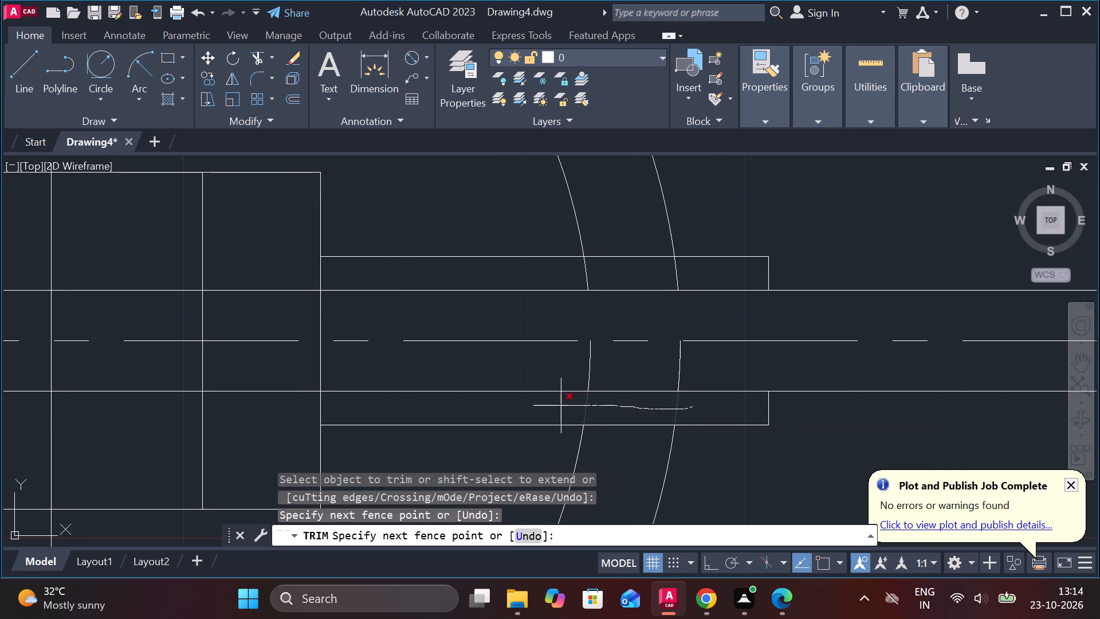
drag(557, 406, 551, 406)
click(586, 375)
click(677, 372)
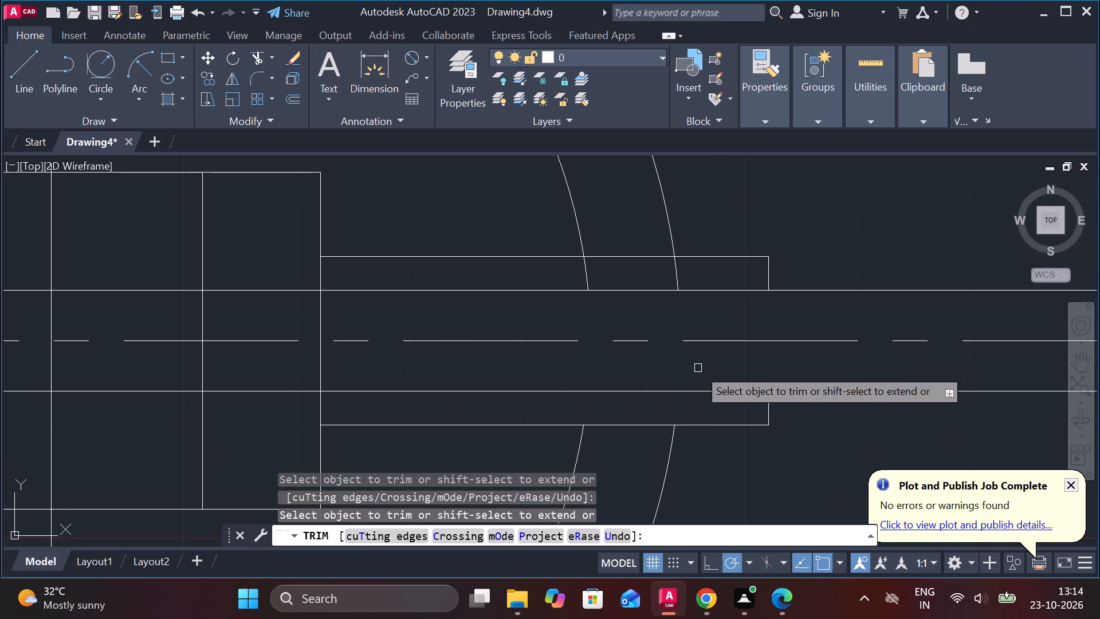
click(669, 275)
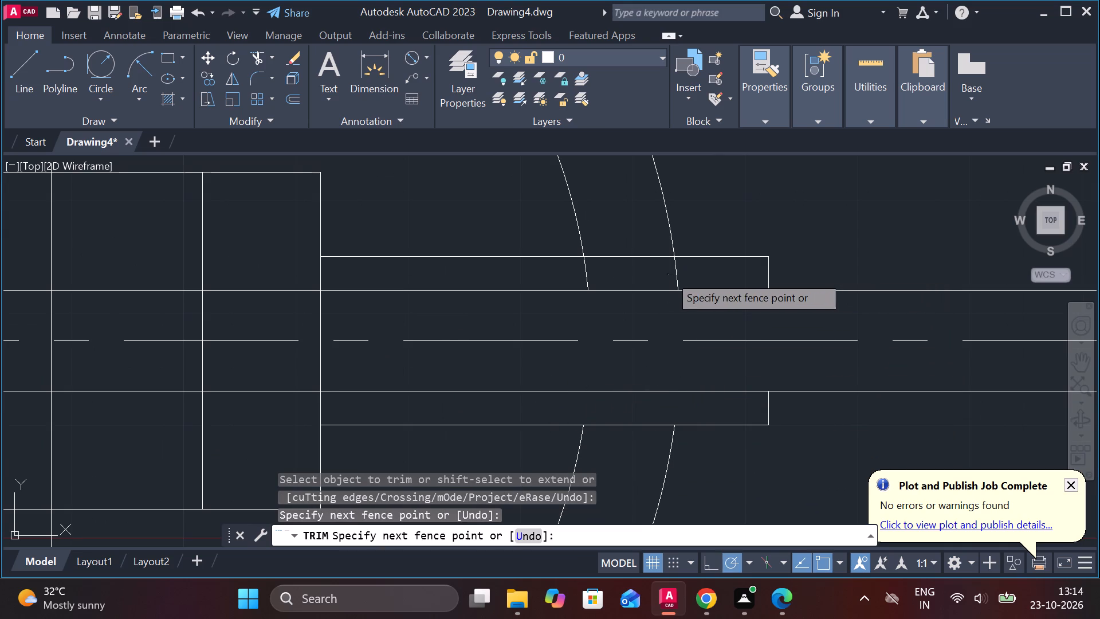
click(561, 281)
click(678, 272)
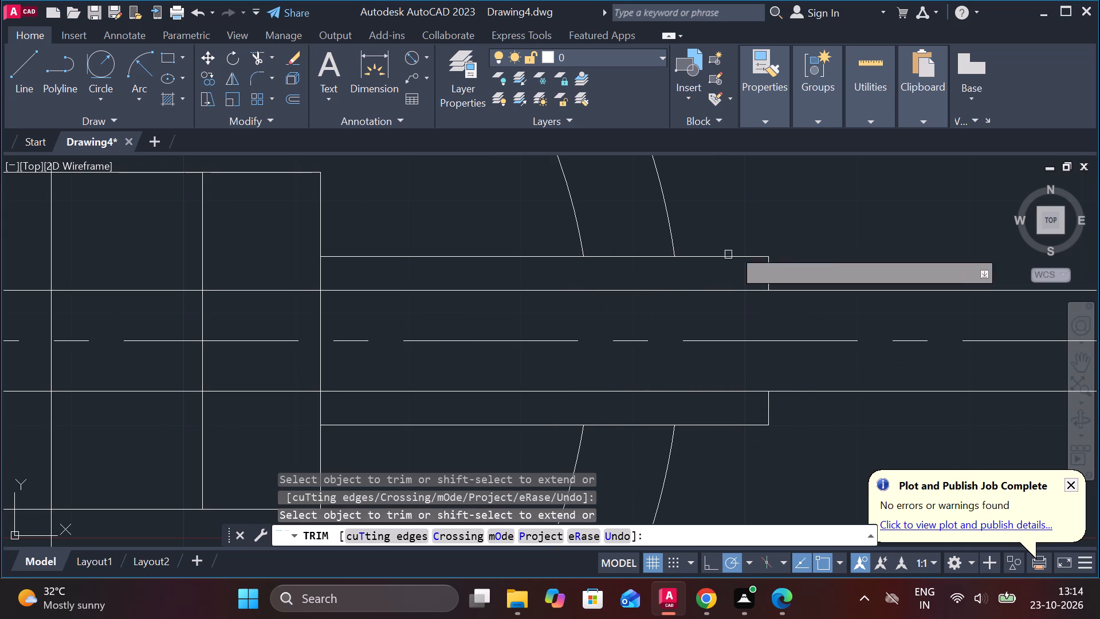
scroll(741, 222, down, 2)
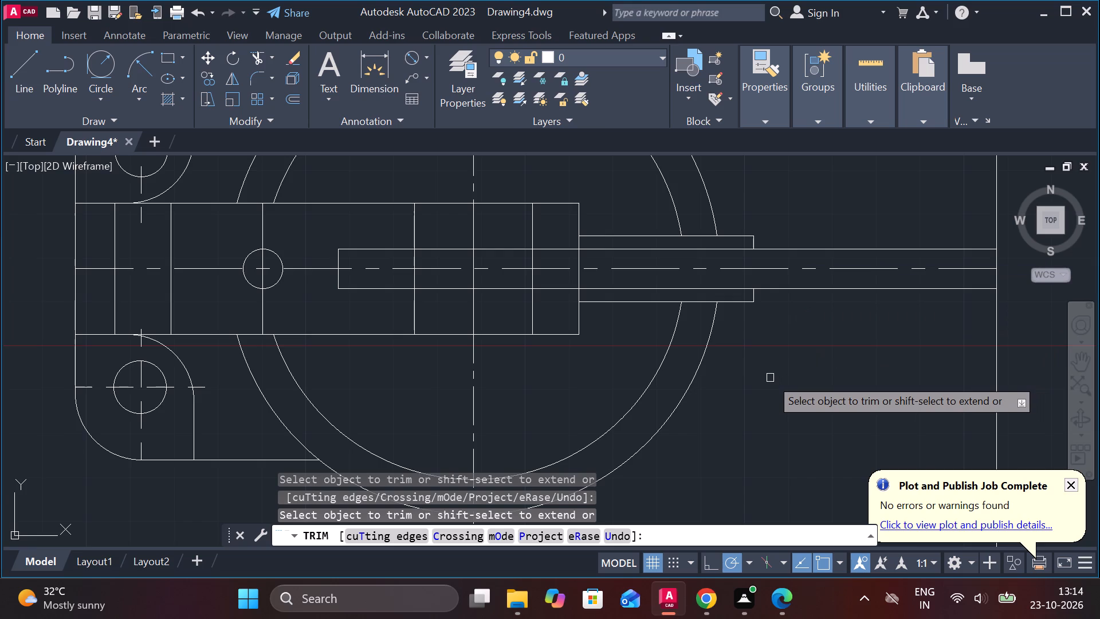
scroll(770, 378, down, 2)
key(Escape)
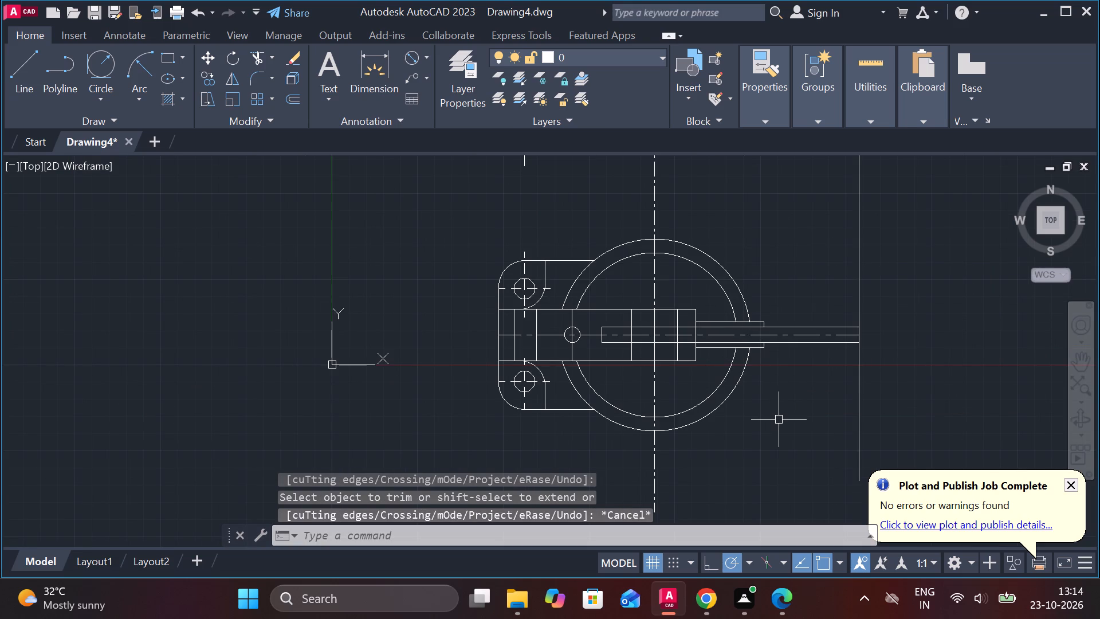
Draw a 120 diameter circle centred where the plan view's vertical and horizontal centrelines cross.
text(C)
key(space)
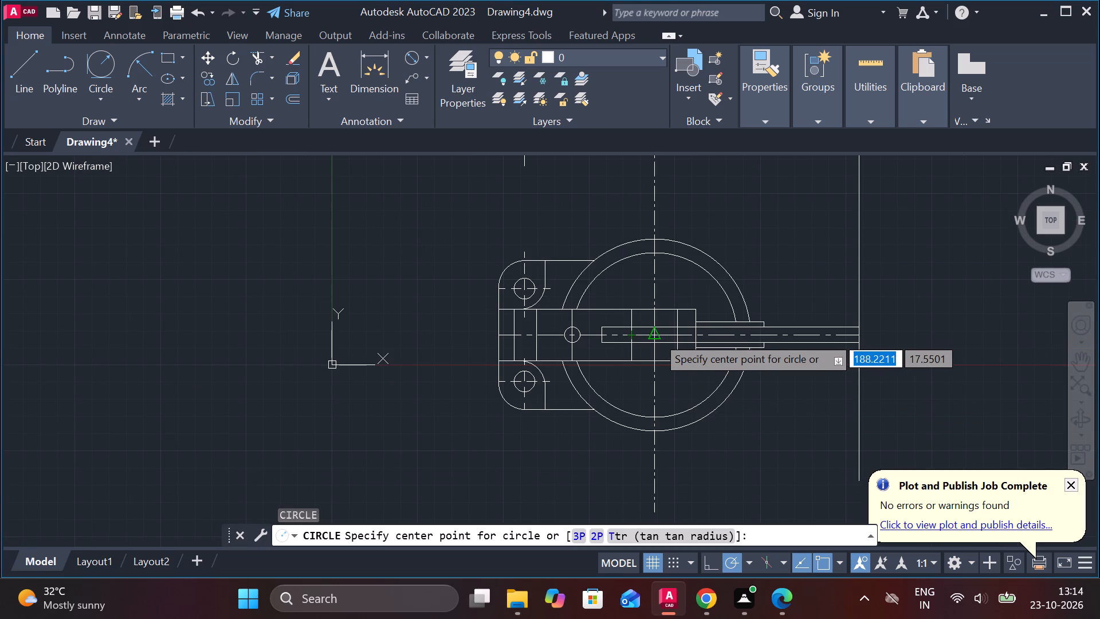
click(657, 336)
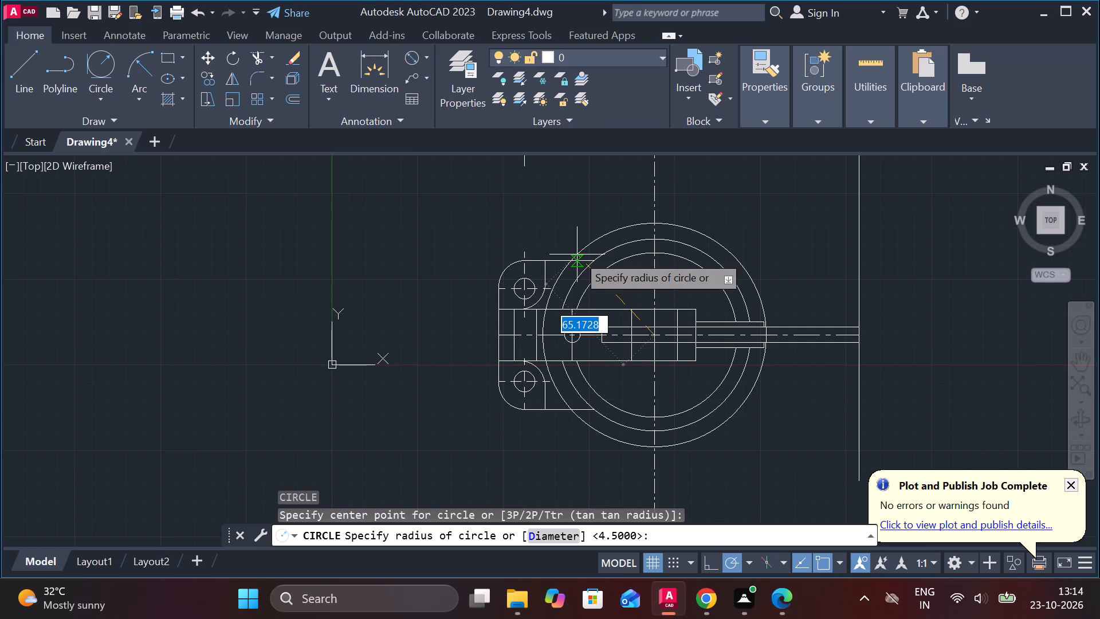
text(D)
key(space)
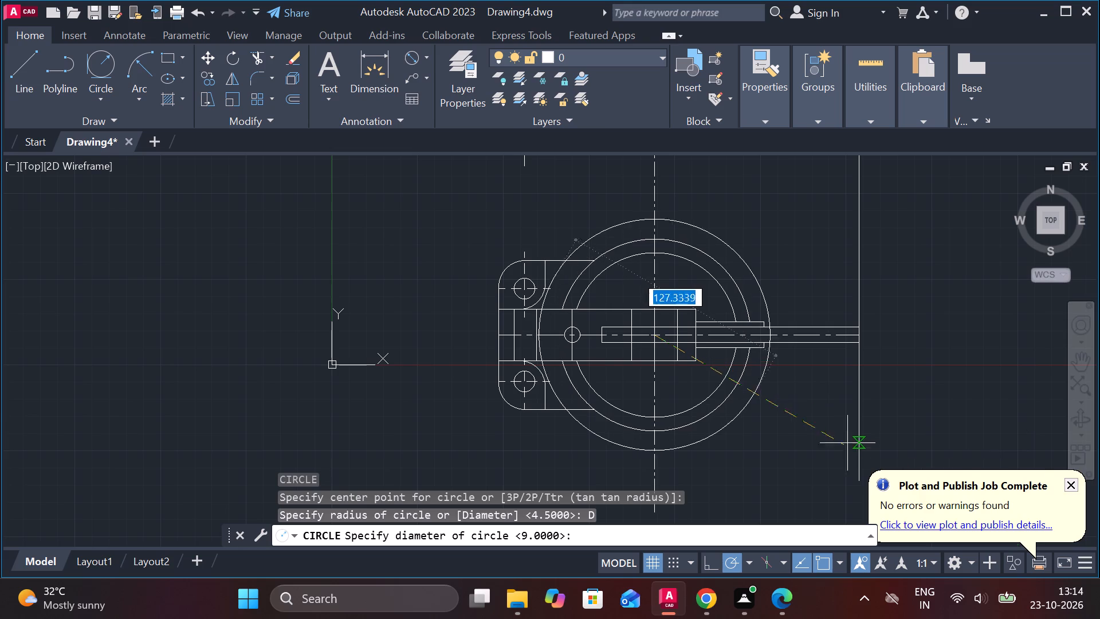
text(120)
key(Return)
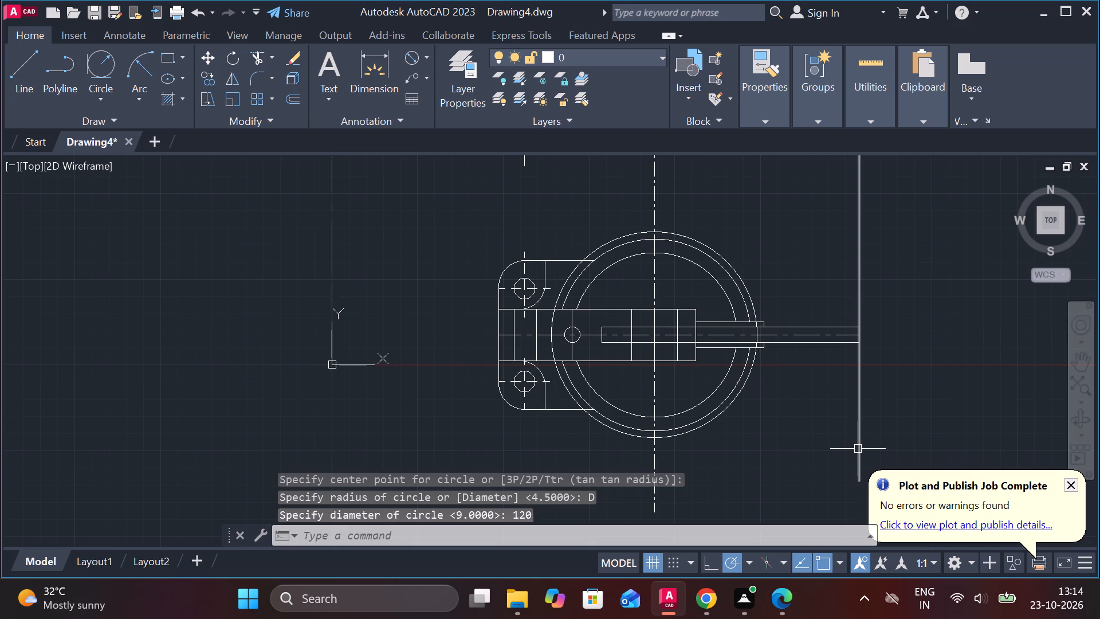
Trim away the new circle's portions lying inside the bracket outline, between its upper and lower horizontal edges.
text(TR)
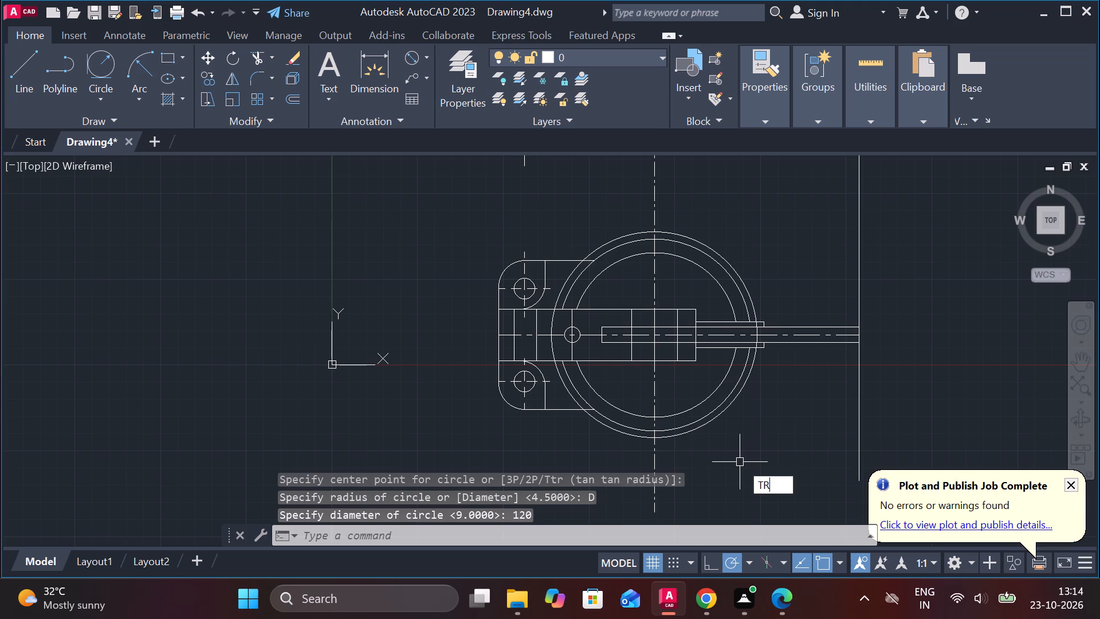
key(space)
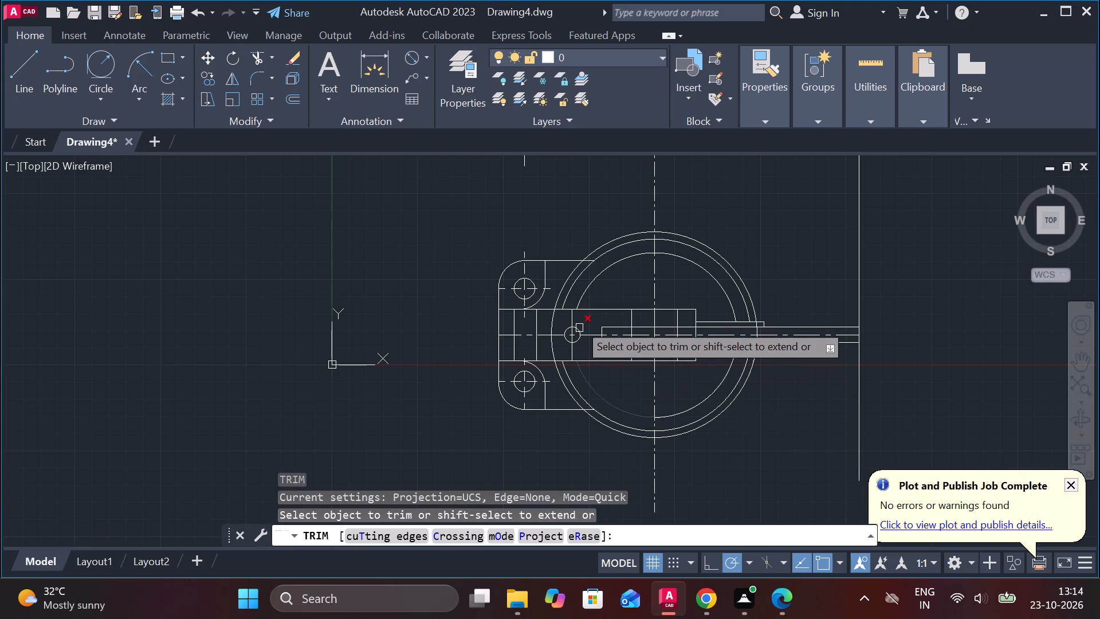
click(569, 282)
click(551, 326)
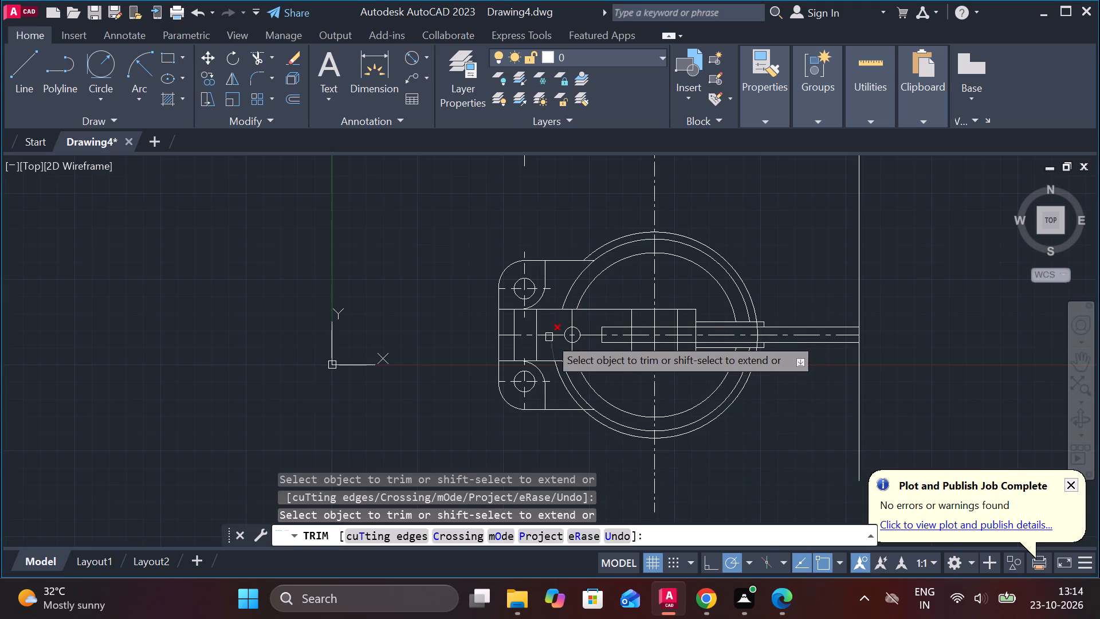
click(549, 342)
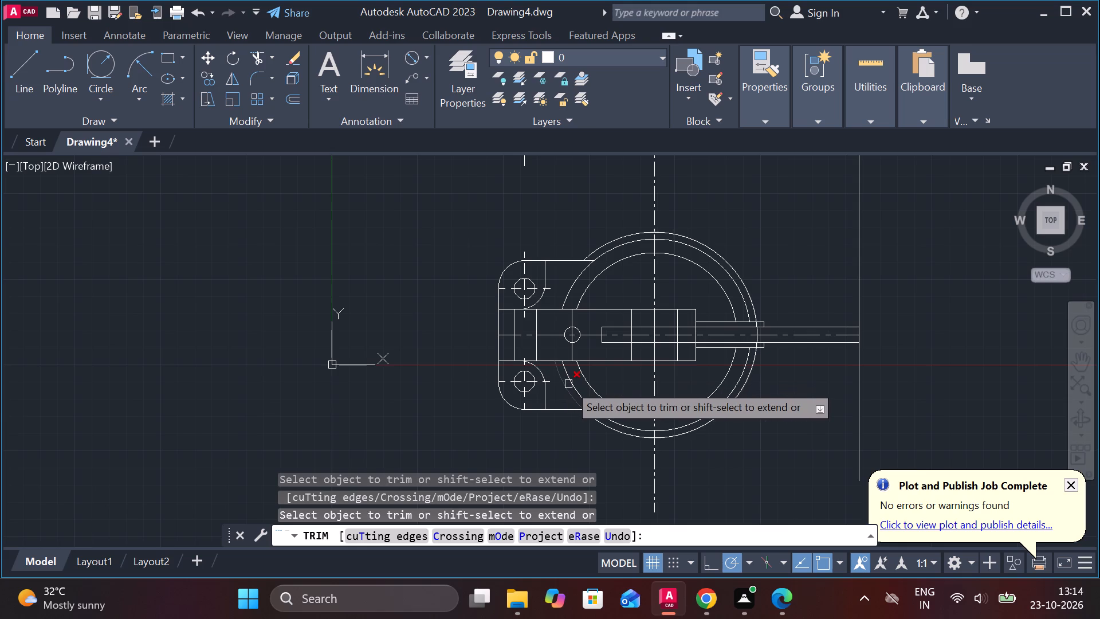
click(568, 384)
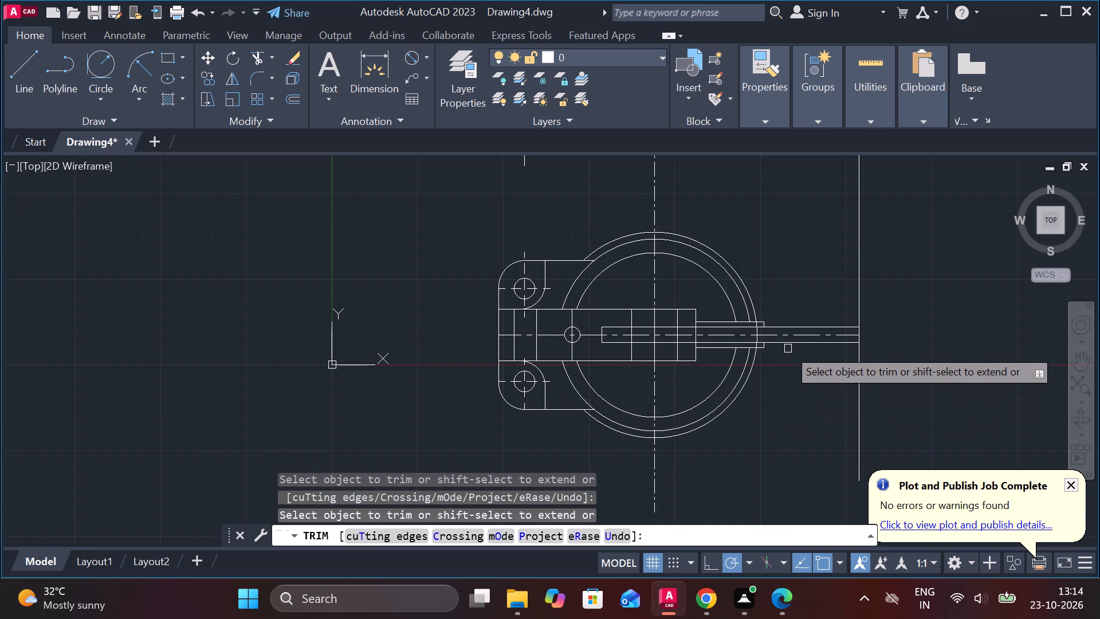
scroll(592, 237, up, 1)
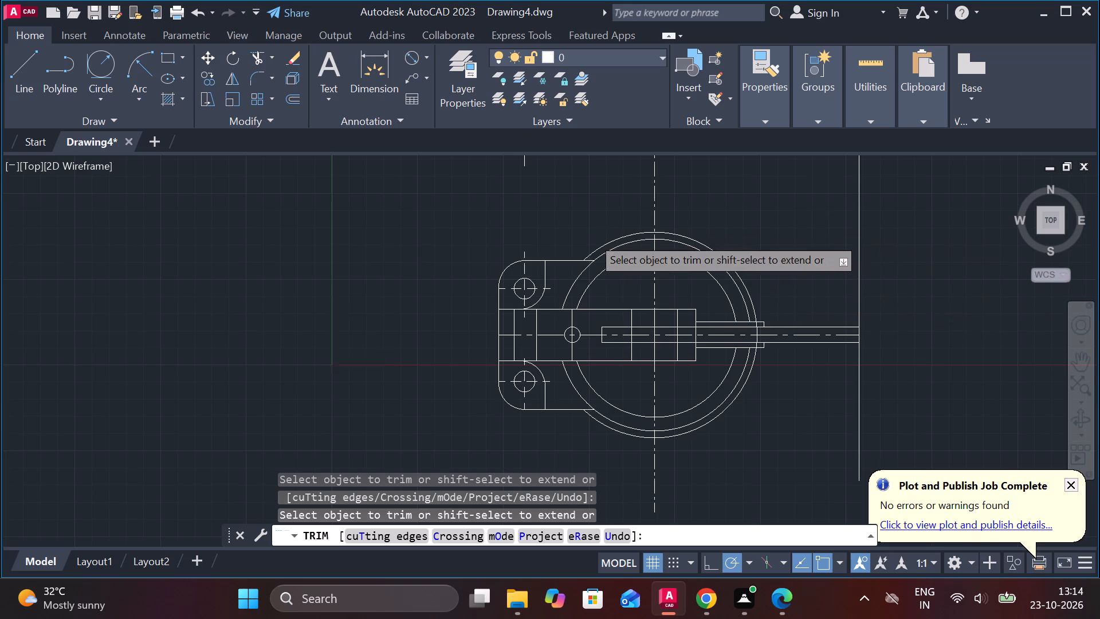
scroll(592, 237, up, 1)
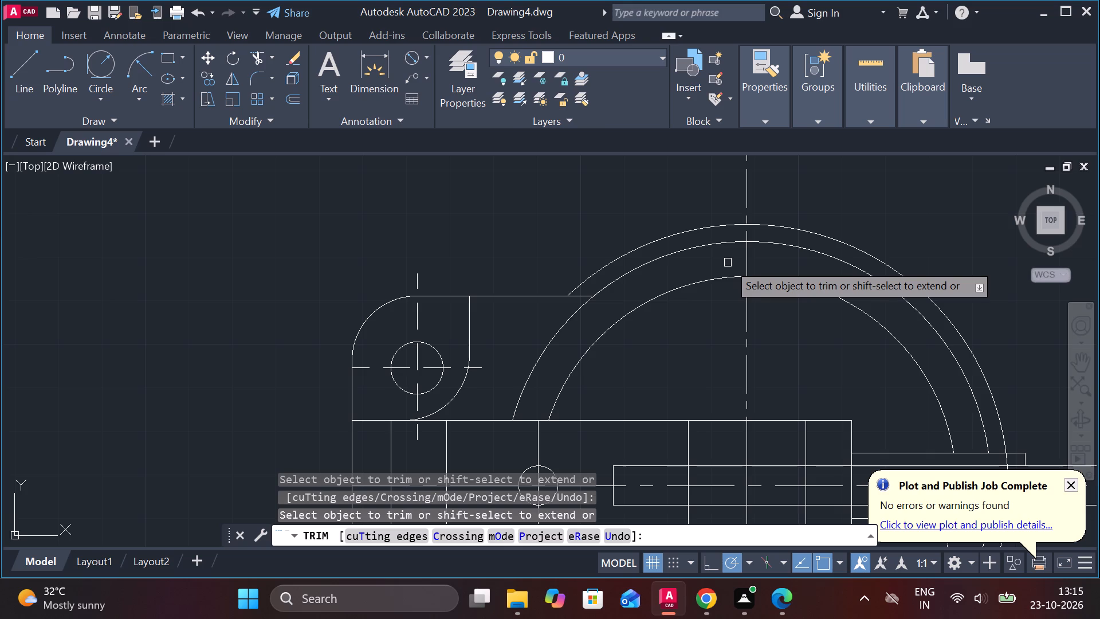
scroll(728, 274, down, 1)
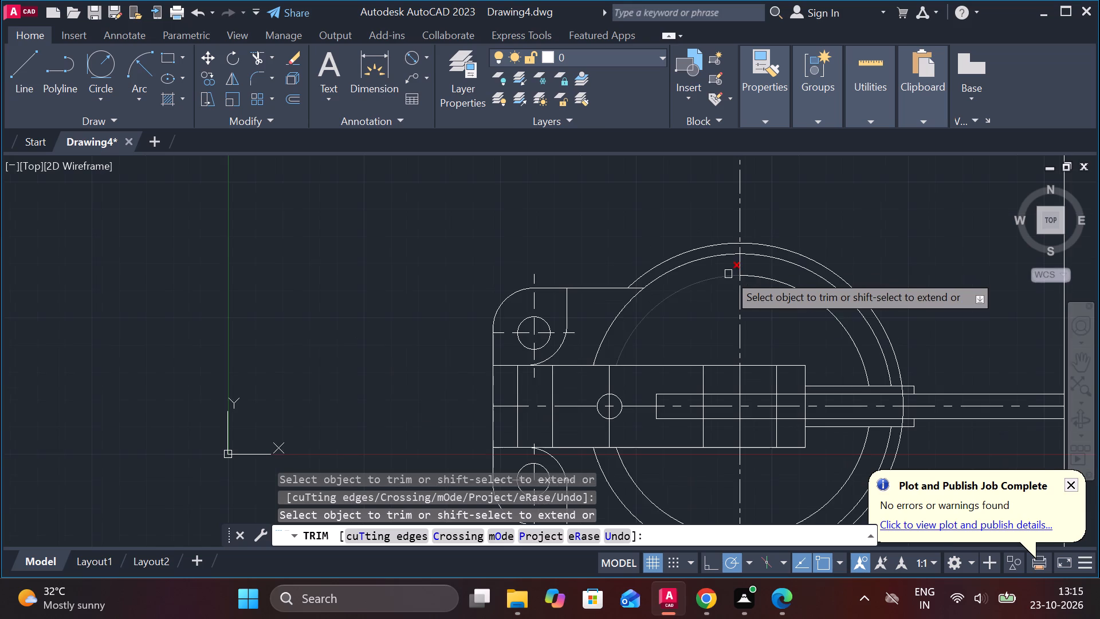
key(Escape)
Lengthen the bracket's upper horizontal edge across the rings to the long vertical line between the columns.
click(610, 289)
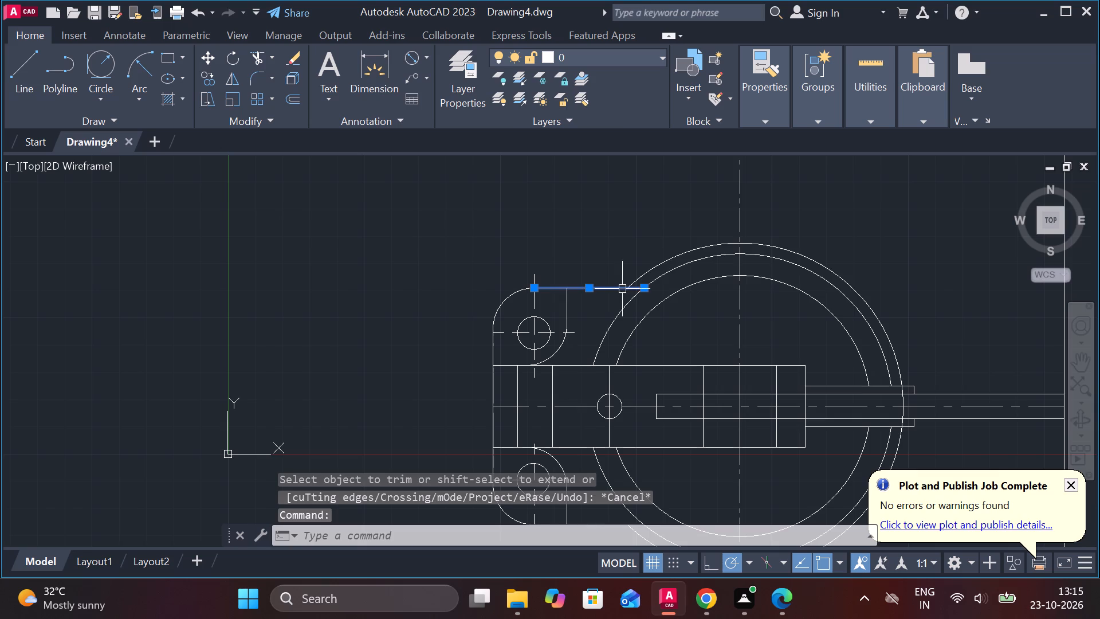
click(702, 332)
scroll(713, 338, down, 1)
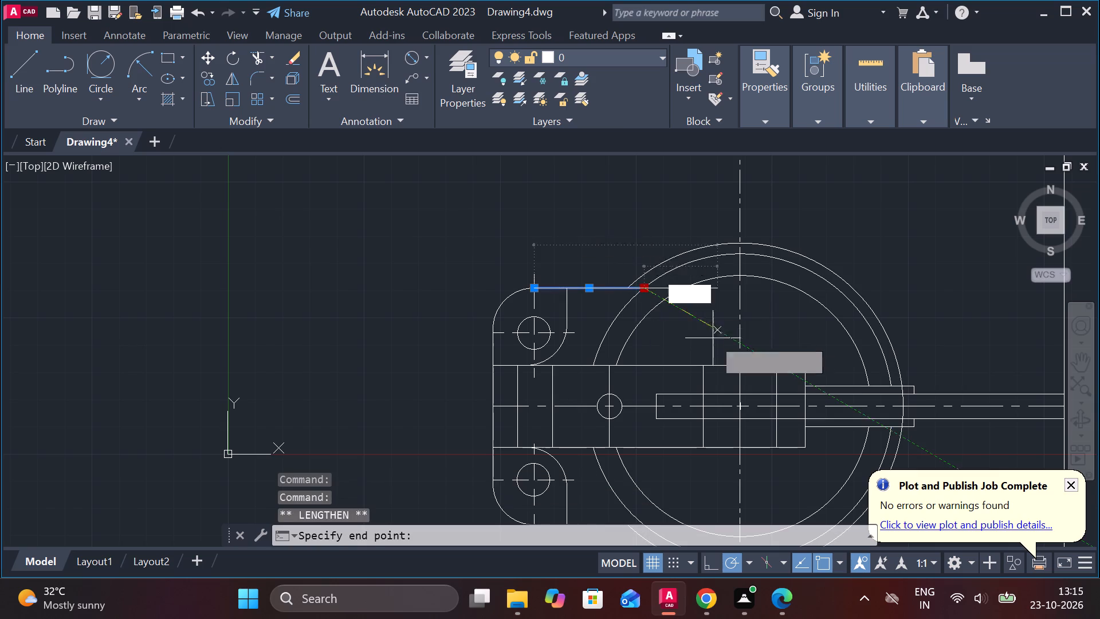
scroll(713, 338, down, 1)
middle_drag(743, 330, 510, 342)
scroll(684, 339, down, 1)
scroll(655, 340, up, 2)
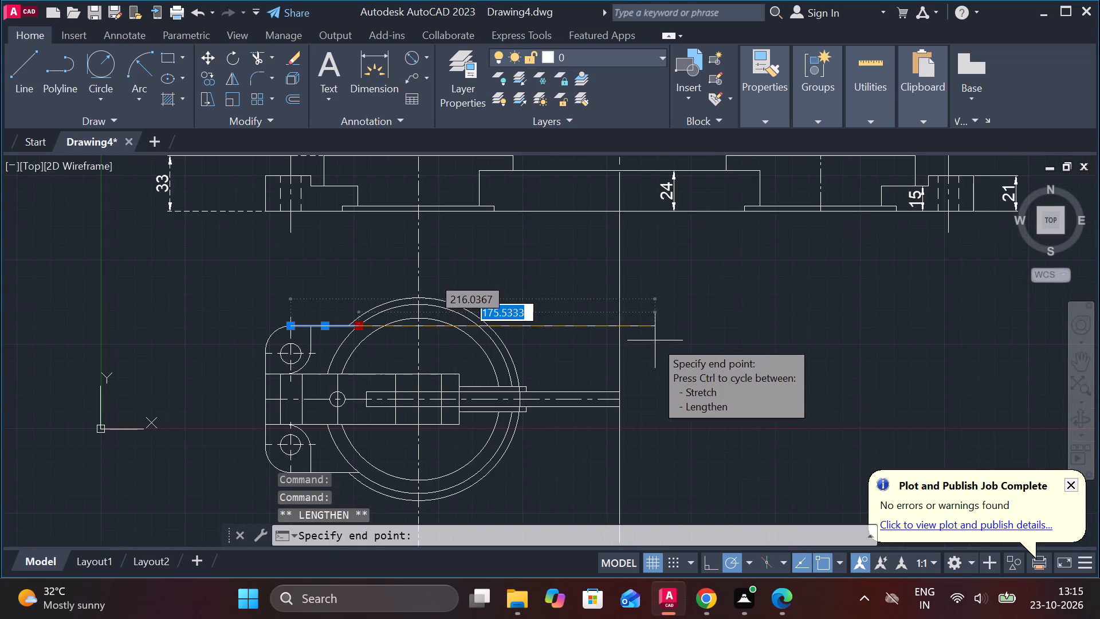
click(619, 338)
key(Escape)
Lengthen the bracket's lower horizontal edge across the rings to the same long vertical line.
middle_drag(677, 373, 722, 371)
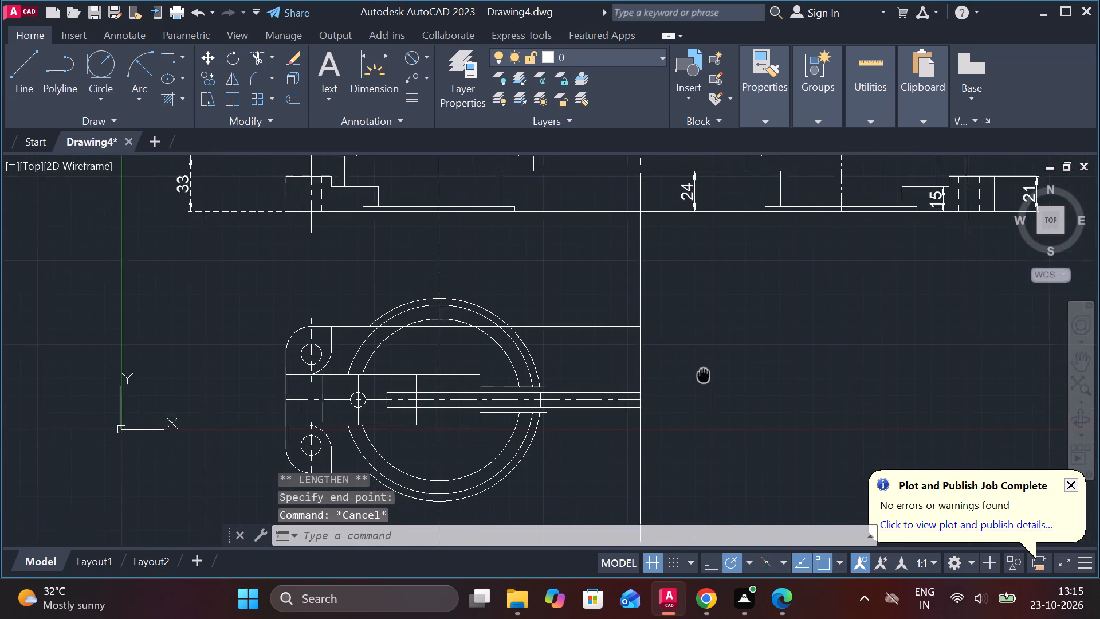
middle_drag(722, 371, 783, 332)
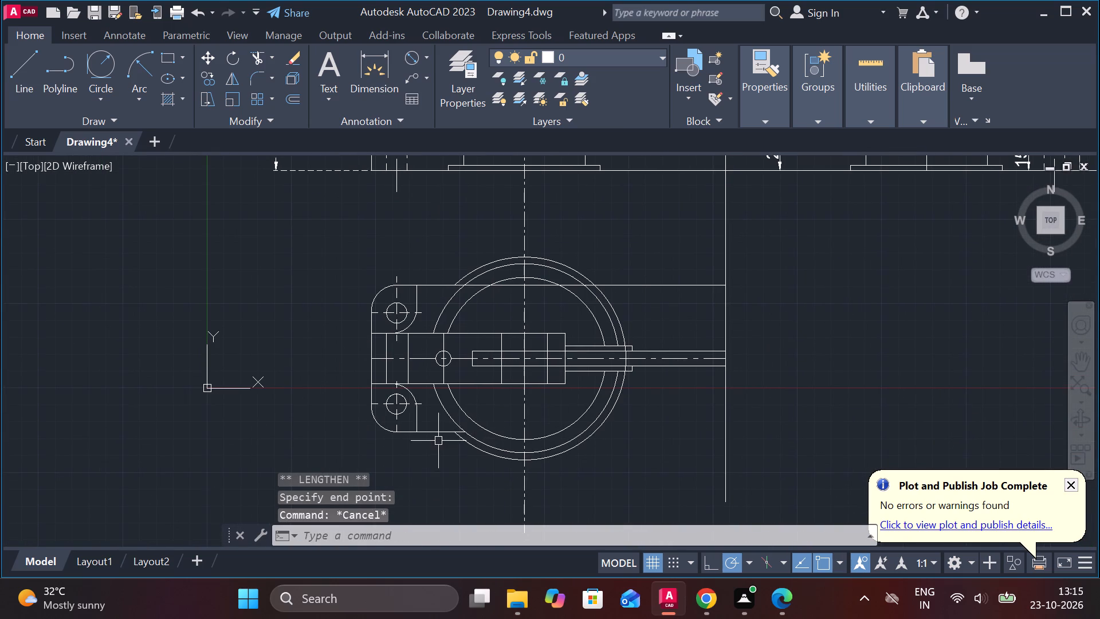
click(437, 432)
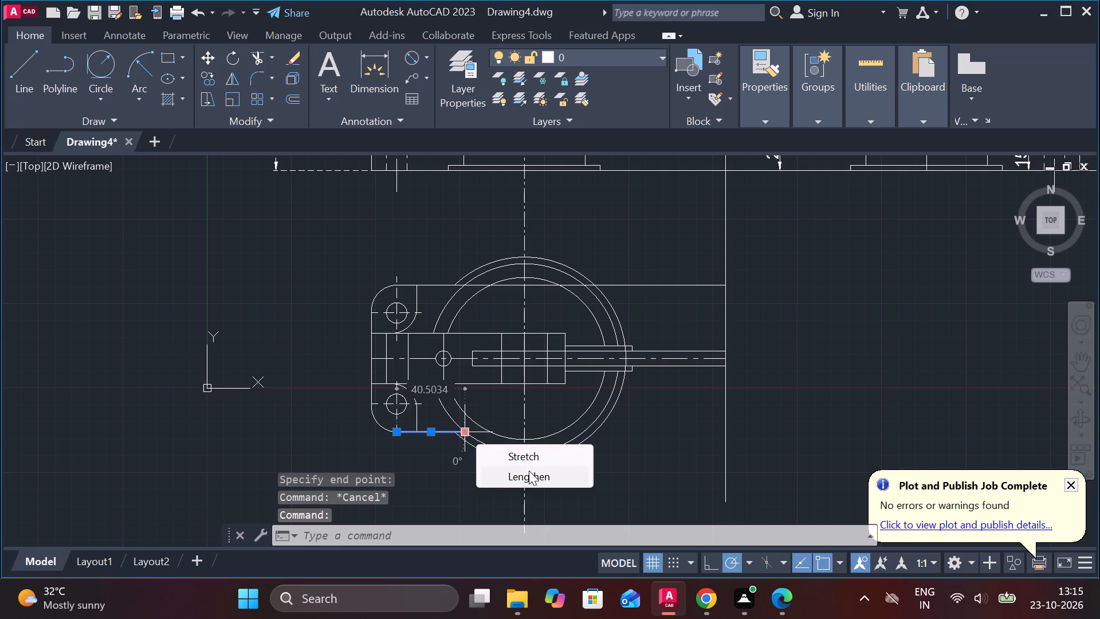
click(534, 481)
click(726, 450)
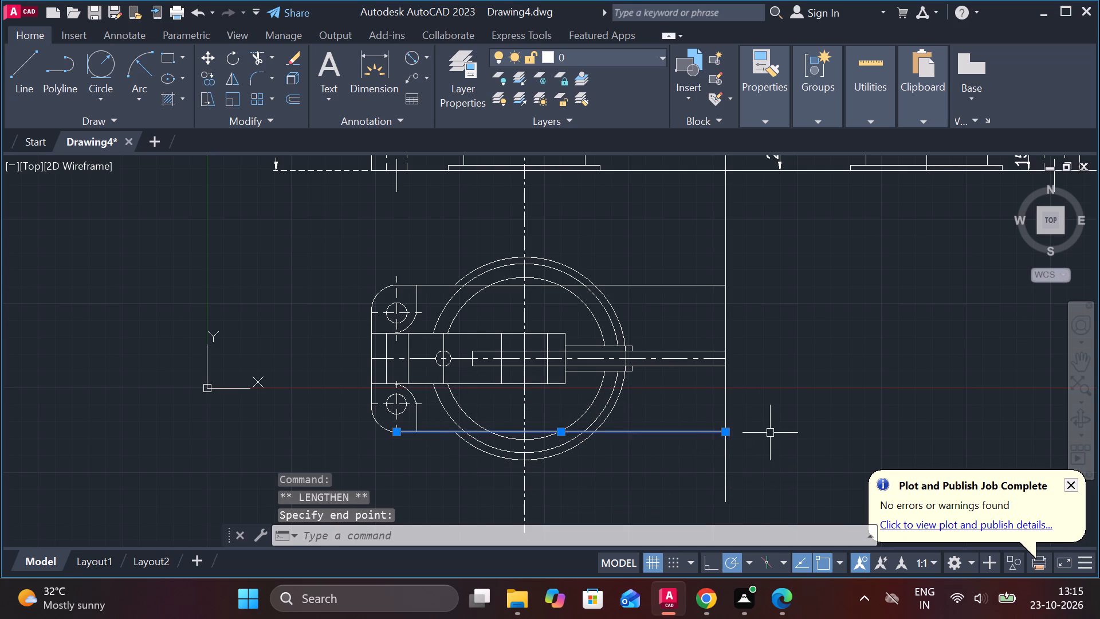
key(Escape)
Offset the lengthened upper and lower horizontal edges inward by 6 each.
scroll(517, 461, up, 2)
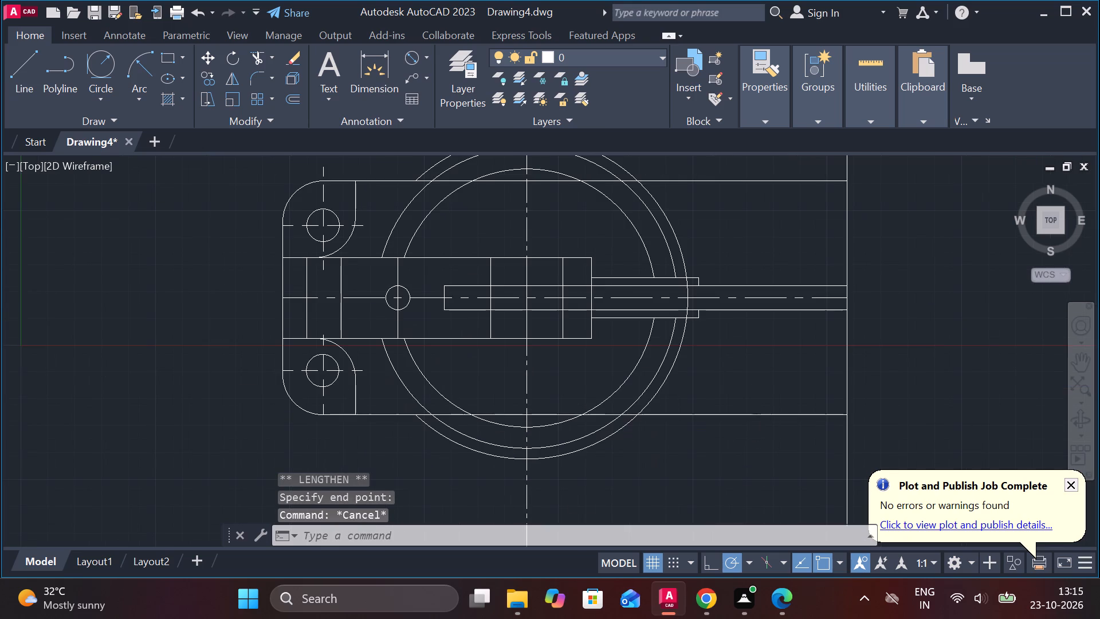
scroll(700, 361, down, 2)
middle_drag(757, 352, 714, 421)
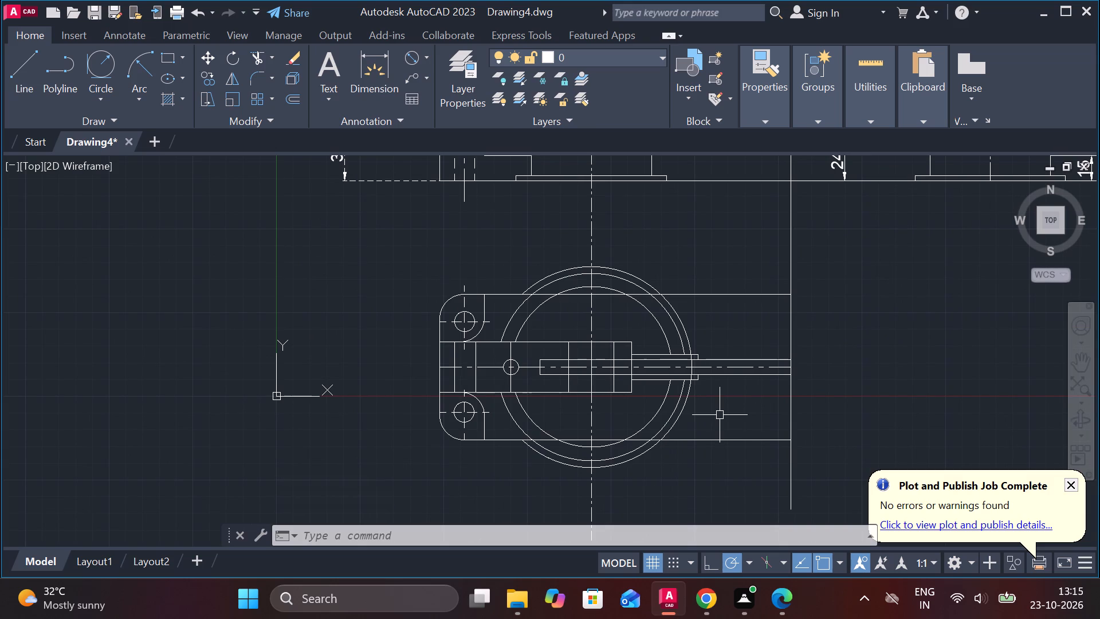
click(724, 292)
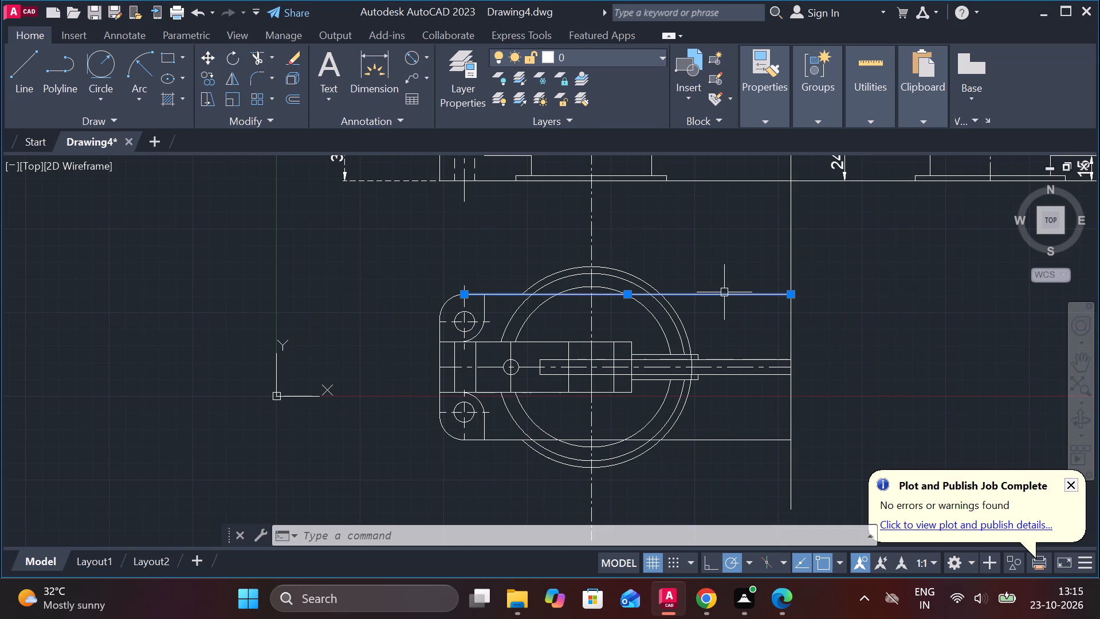
key(o)
key(Return)
key(Return)
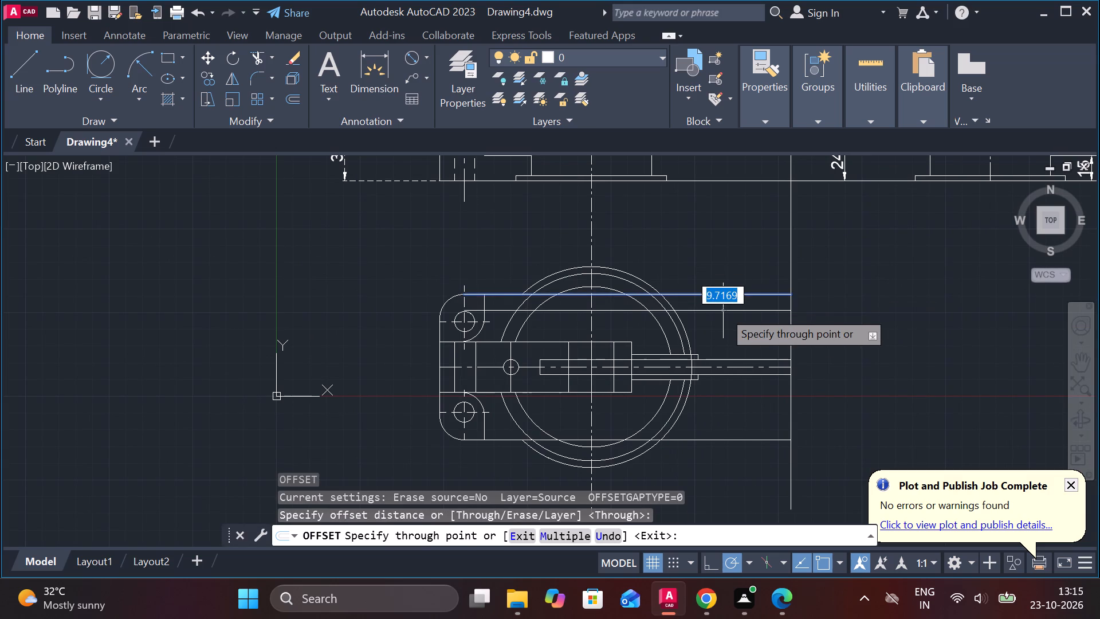
scroll(723, 311, up, 1)
key(6)
key(Return)
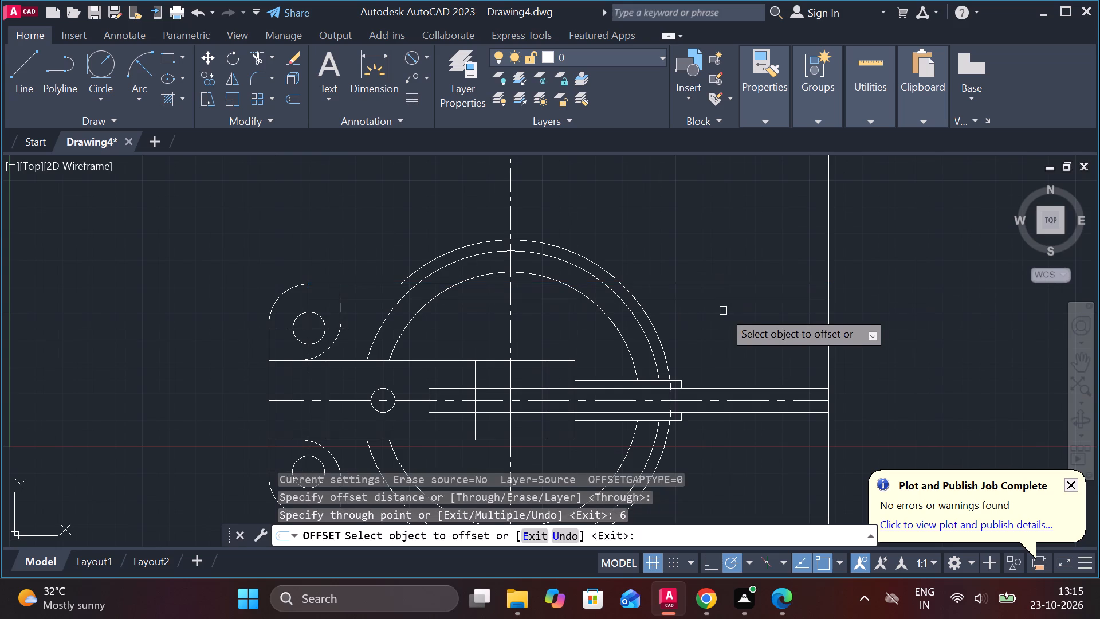
middle_drag(733, 342, 718, 276)
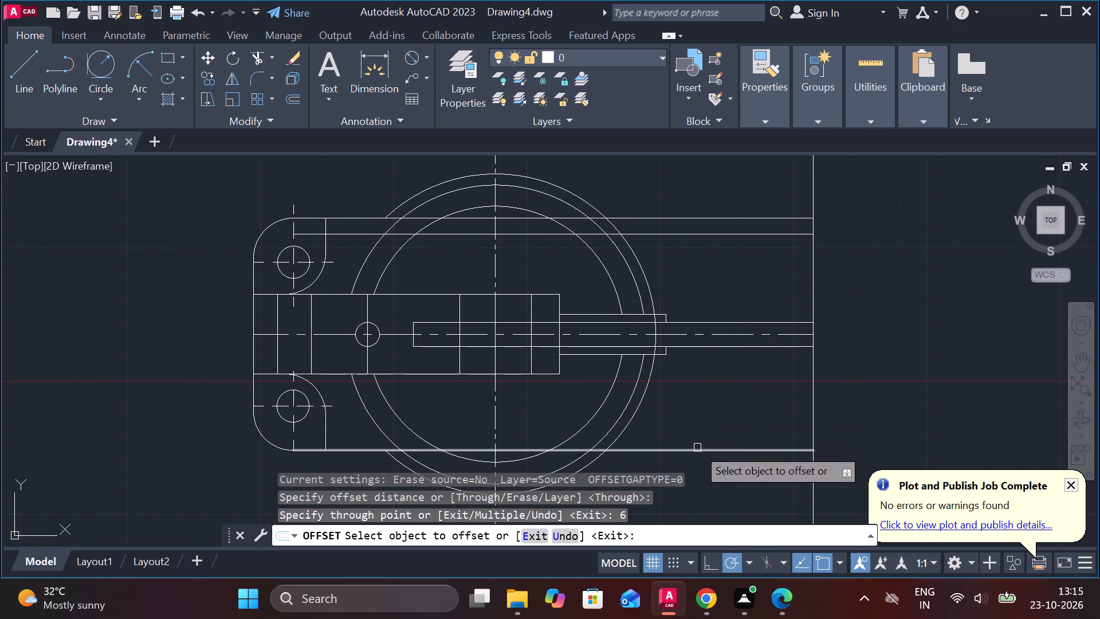
click(697, 448)
key(6)
key(Return)
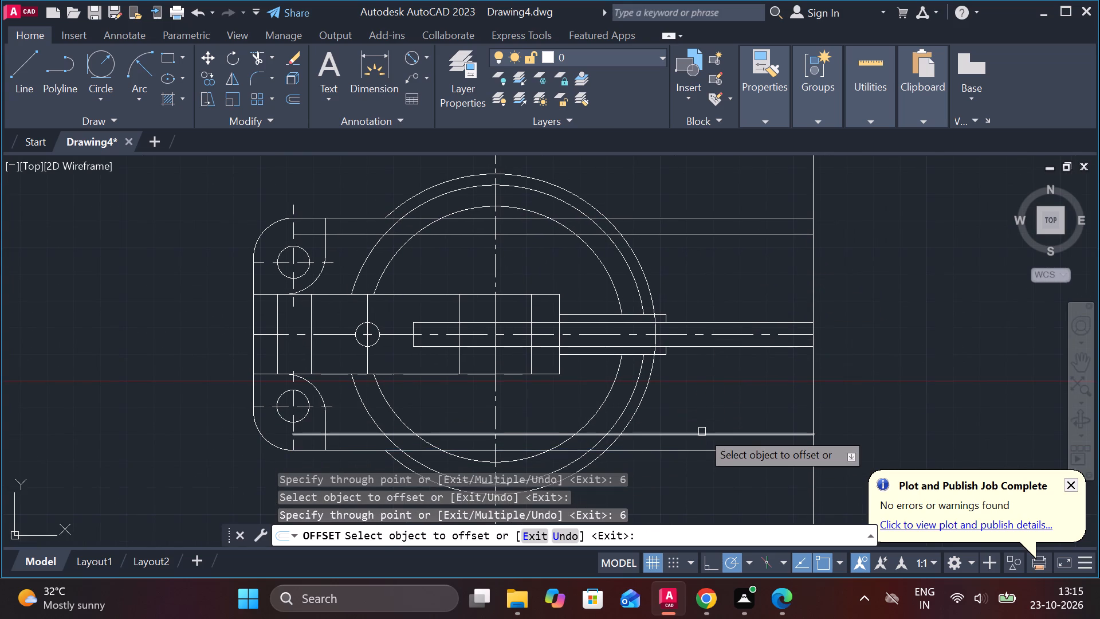
key(Escape)
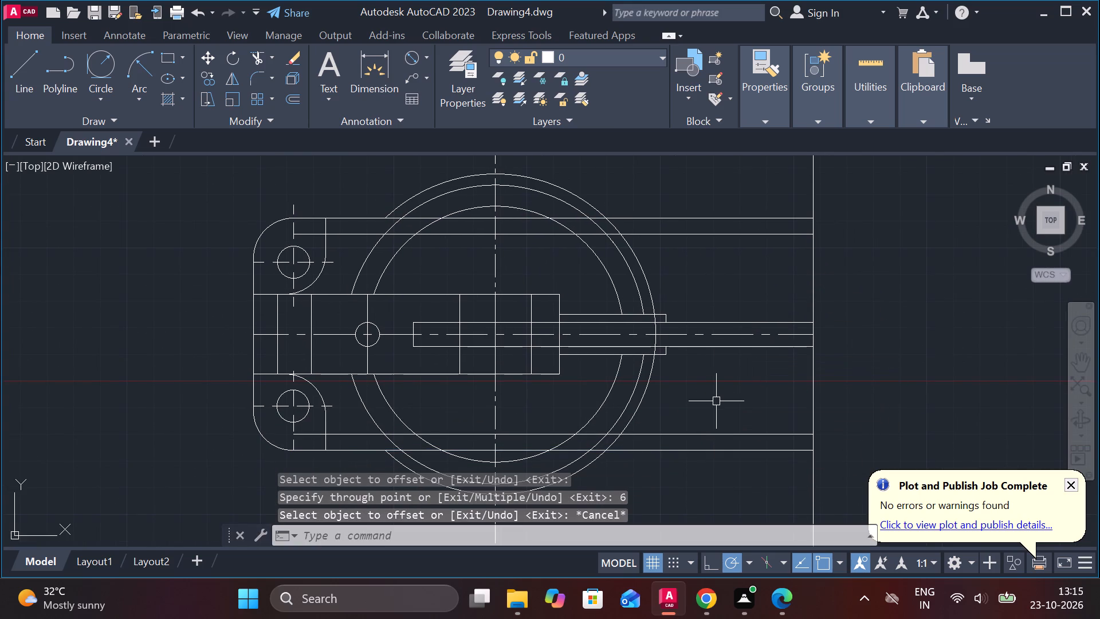
Trim the plan view's lower bracket edge and its inner offset line where they cross the column rings.
text(TR)
key(space)
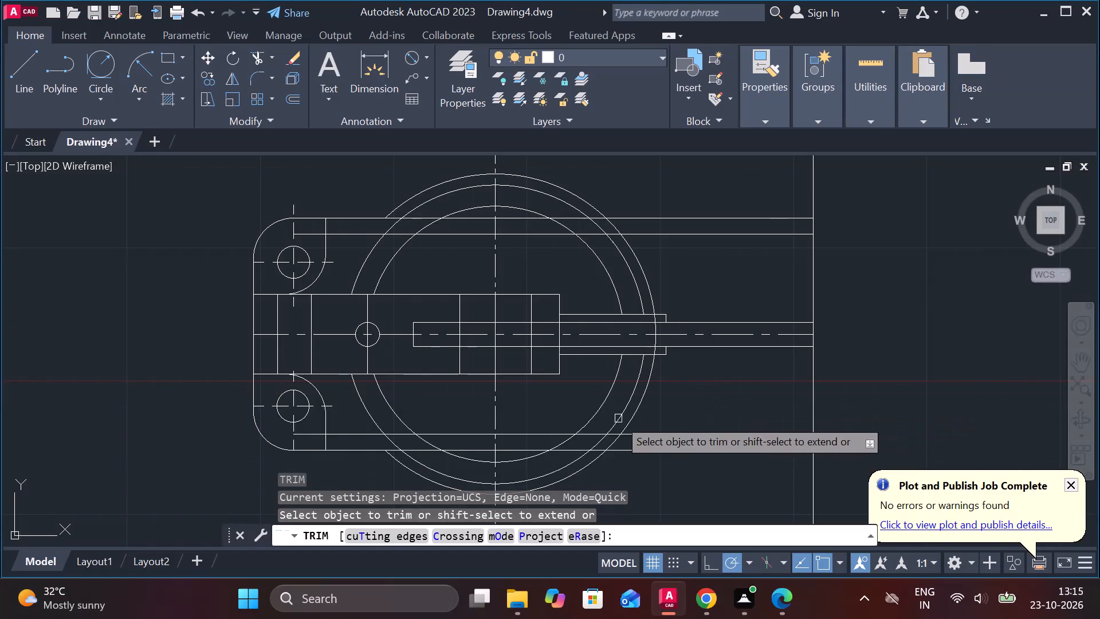
middle_drag(545, 415, 608, 357)
click(594, 376)
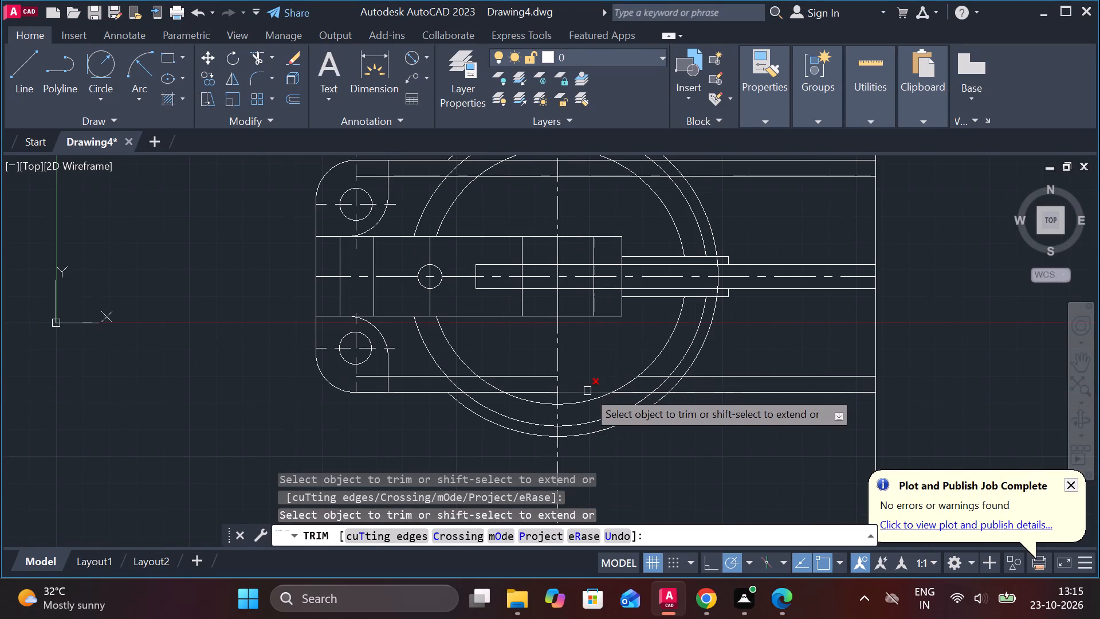
click(587, 391)
click(535, 394)
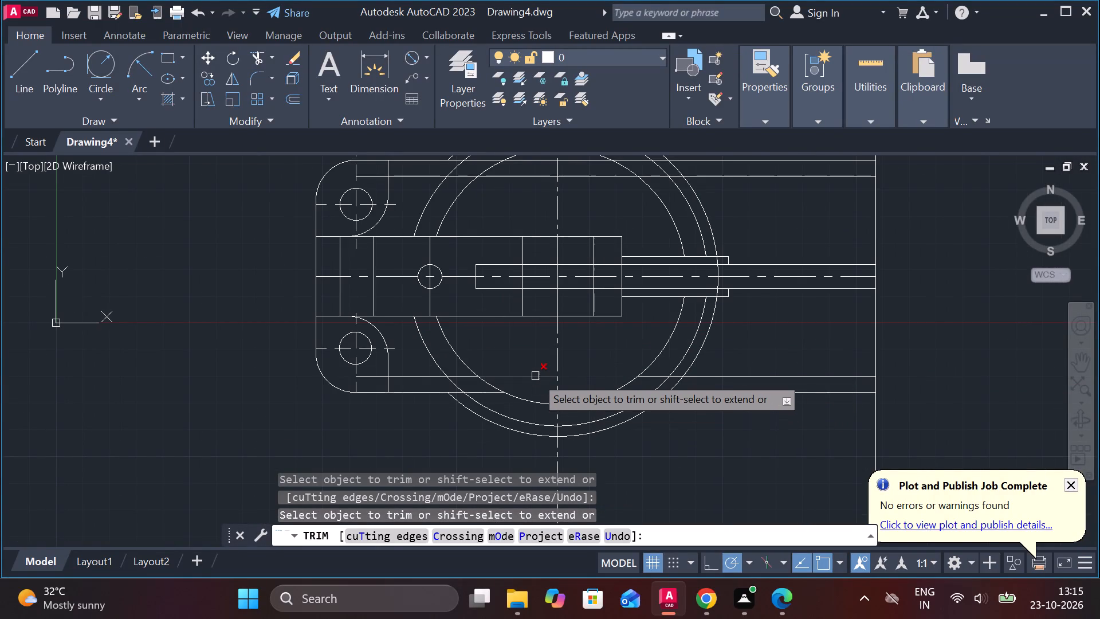
click(535, 373)
click(490, 394)
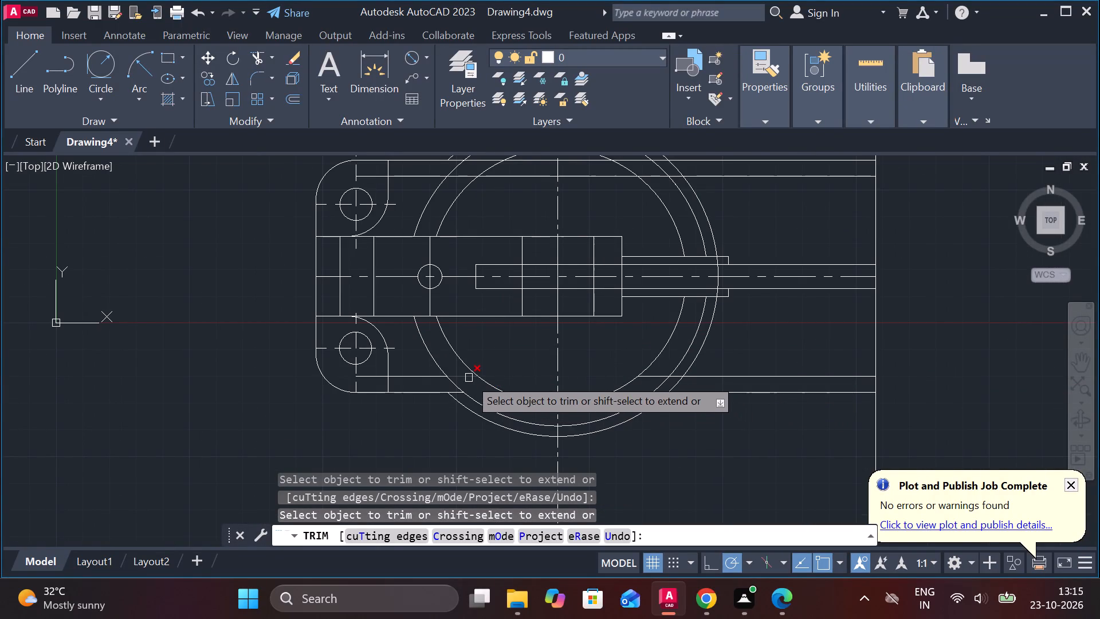
click(469, 378)
click(639, 381)
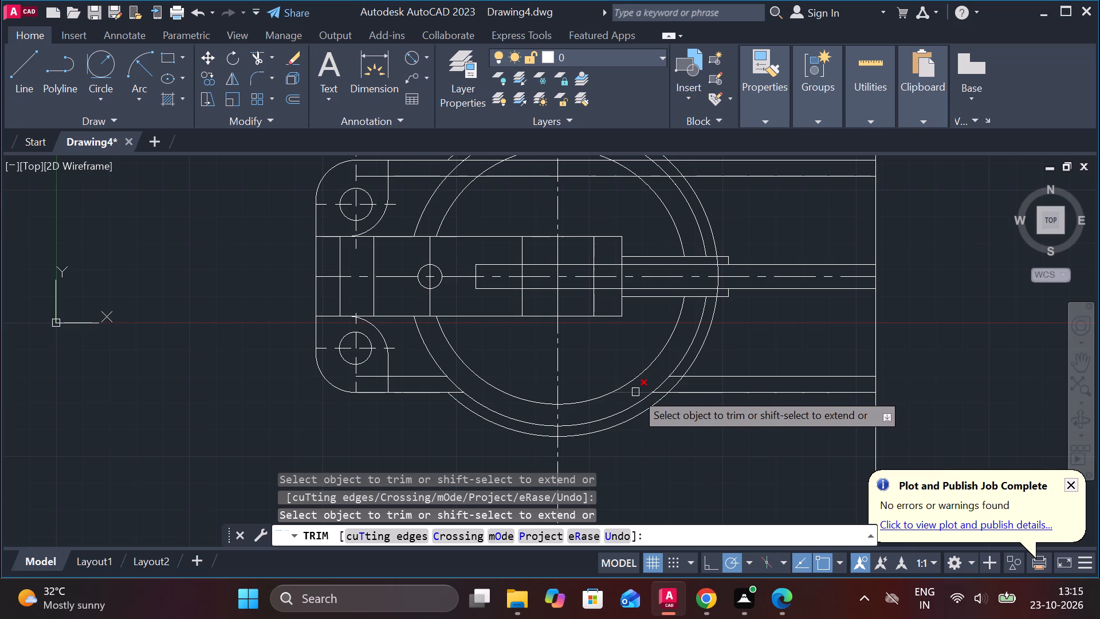
click(635, 392)
scroll(685, 384, up, 2)
click(669, 359)
click(657, 373)
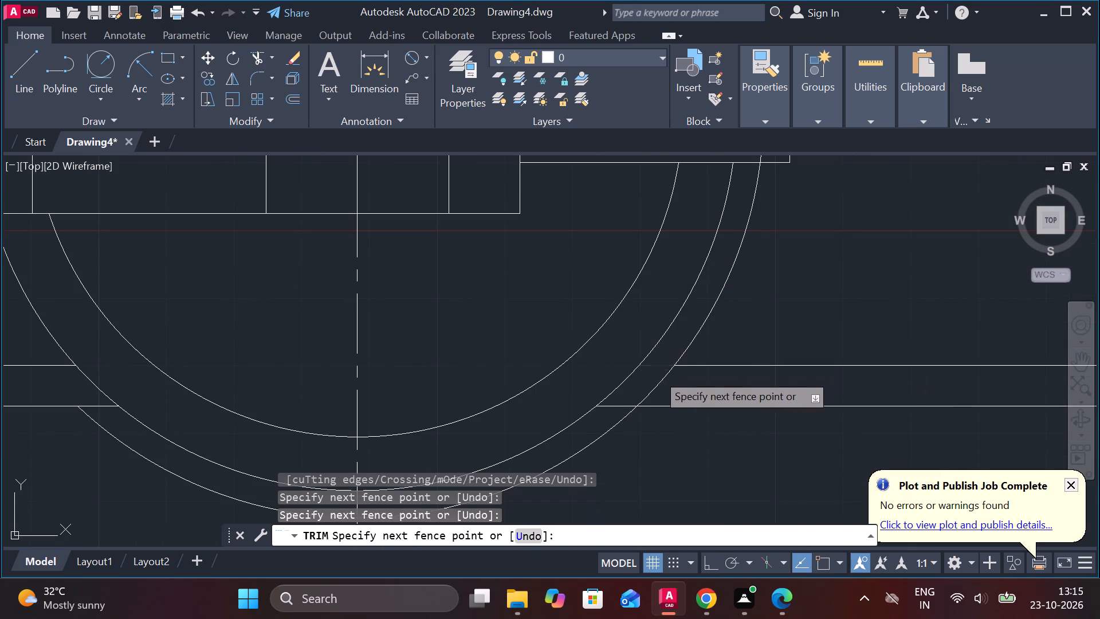
click(623, 410)
scroll(710, 429, down, 3)
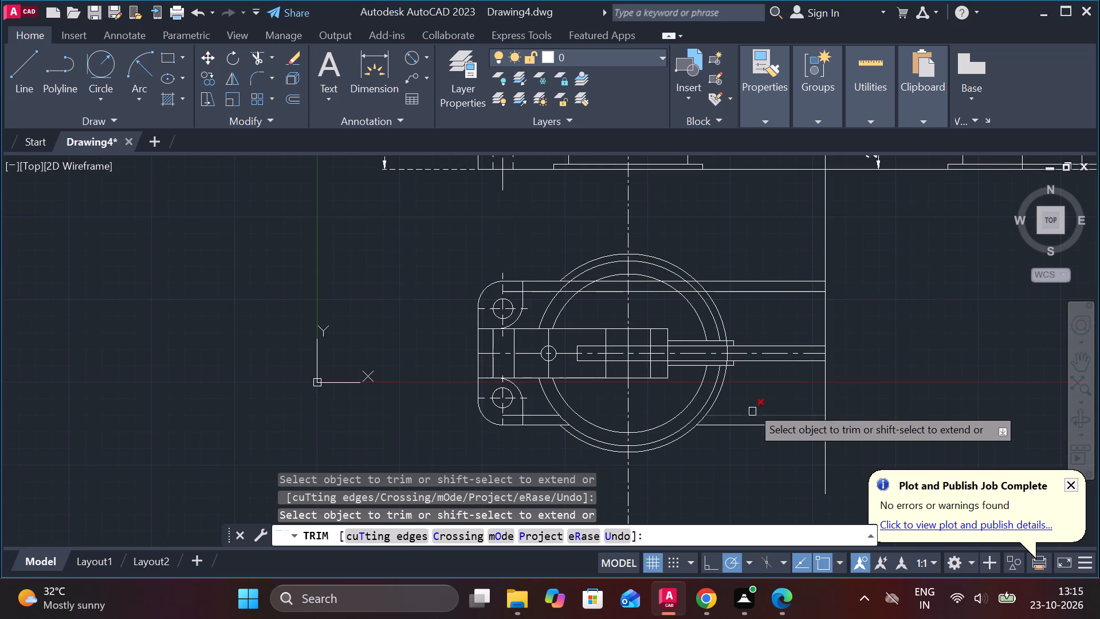
Trim the upper bracket edge and its inner offset line where they cross the column rings, leaving the ring arcs intact.
scroll(645, 283, up, 2)
click(634, 281)
click(635, 300)
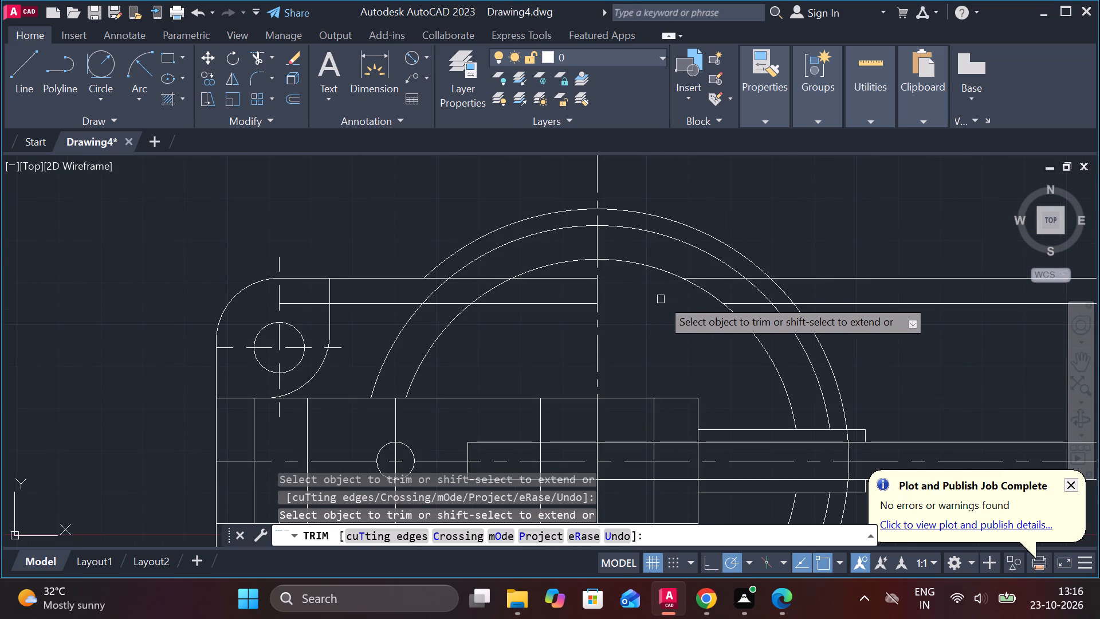
click(699, 284)
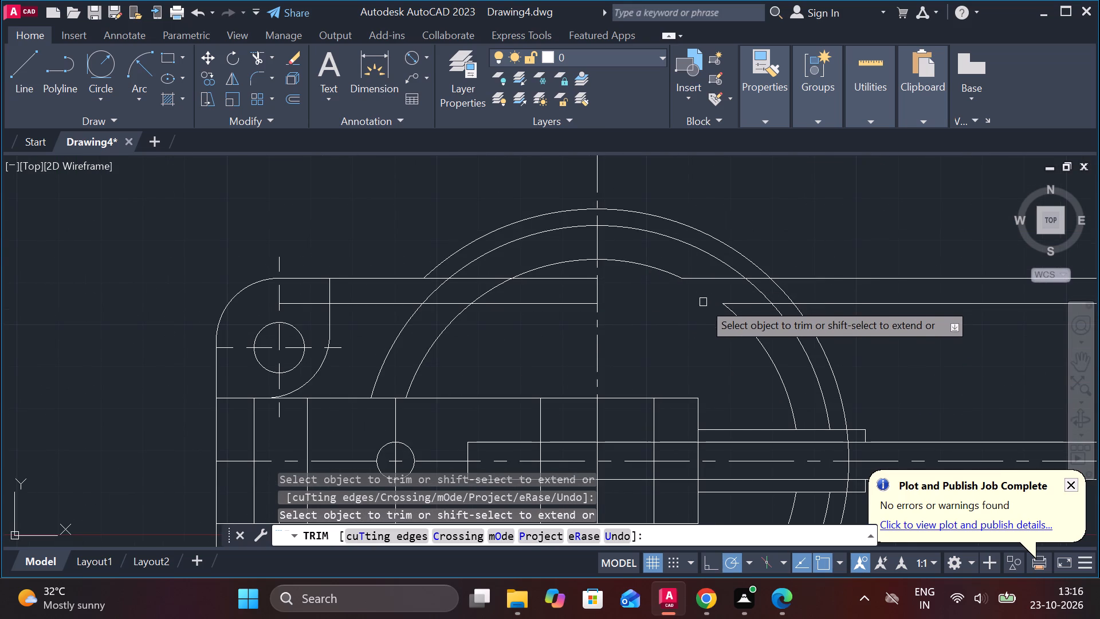
key(ctrl+z)
click(717, 279)
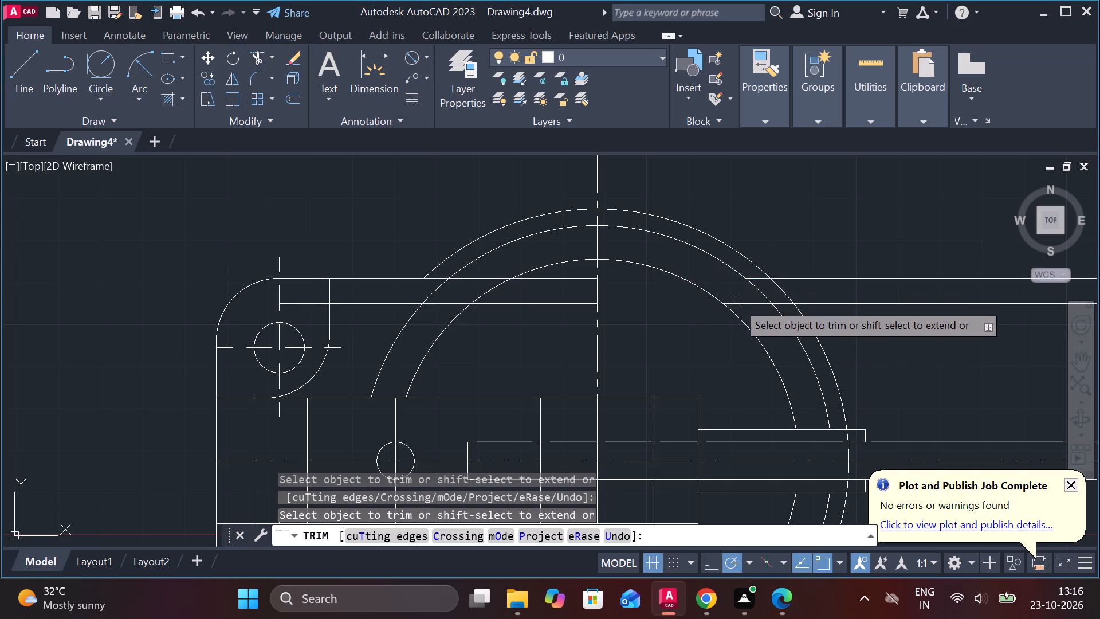
click(738, 304)
scroll(759, 284, up, 2)
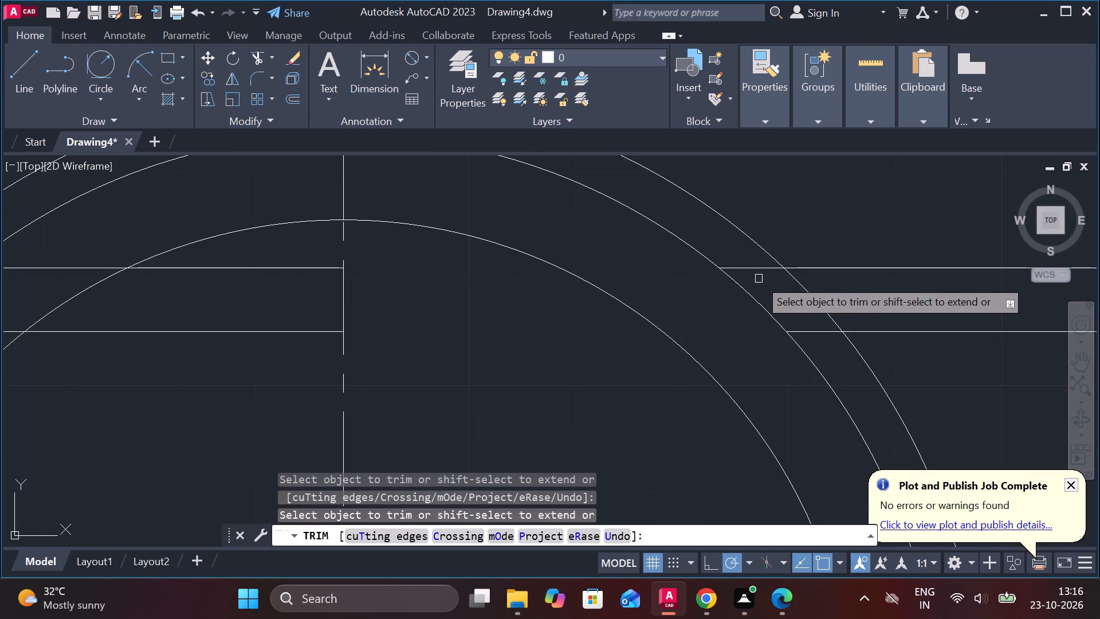
click(754, 266)
click(806, 332)
scroll(824, 338, down, 3)
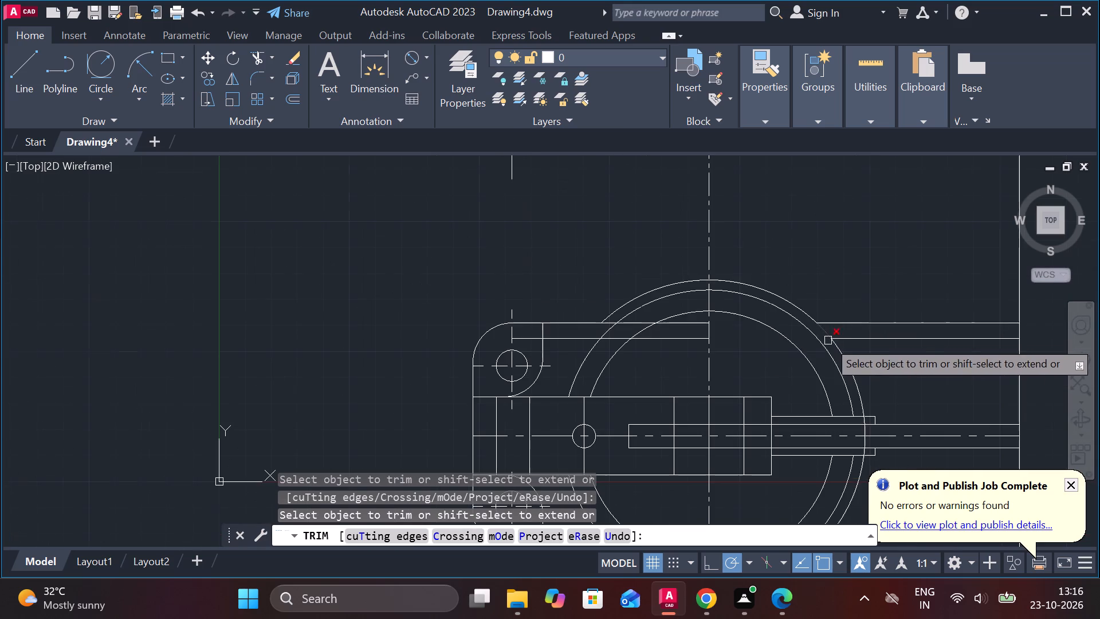
scroll(653, 338, up, 2)
click(653, 338)
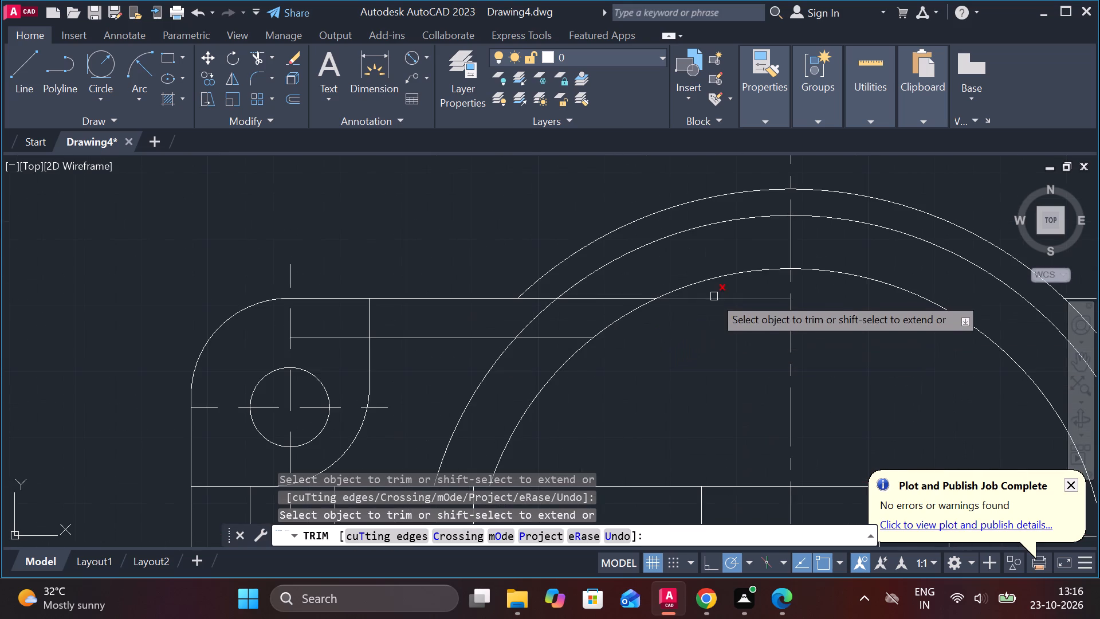
click(714, 296)
click(635, 298)
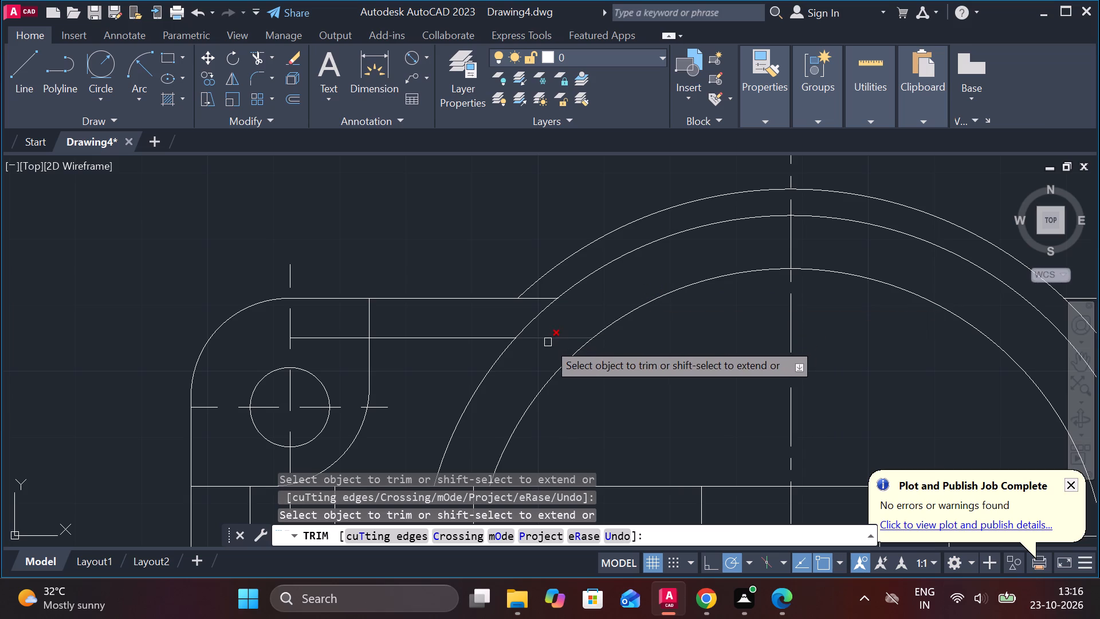
click(548, 342)
Trim away the outer ring's arc portions lying inside the connecting beam and the short sleeve around it.
scroll(546, 342, down, 3)
middle_drag(820, 387, 811, 376)
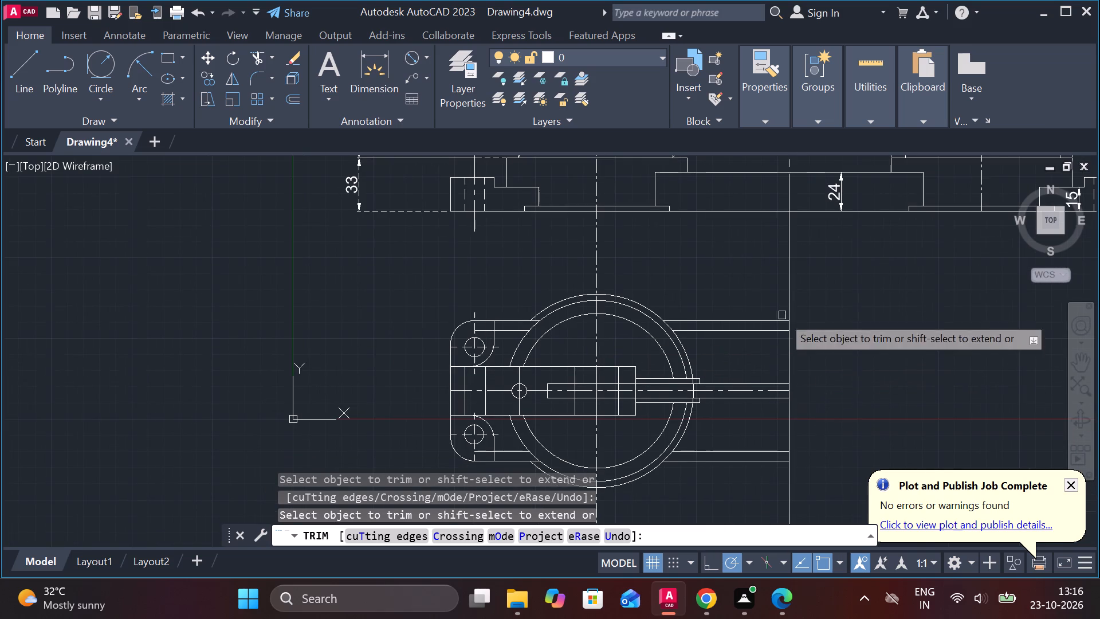
middle_drag(832, 383, 800, 296)
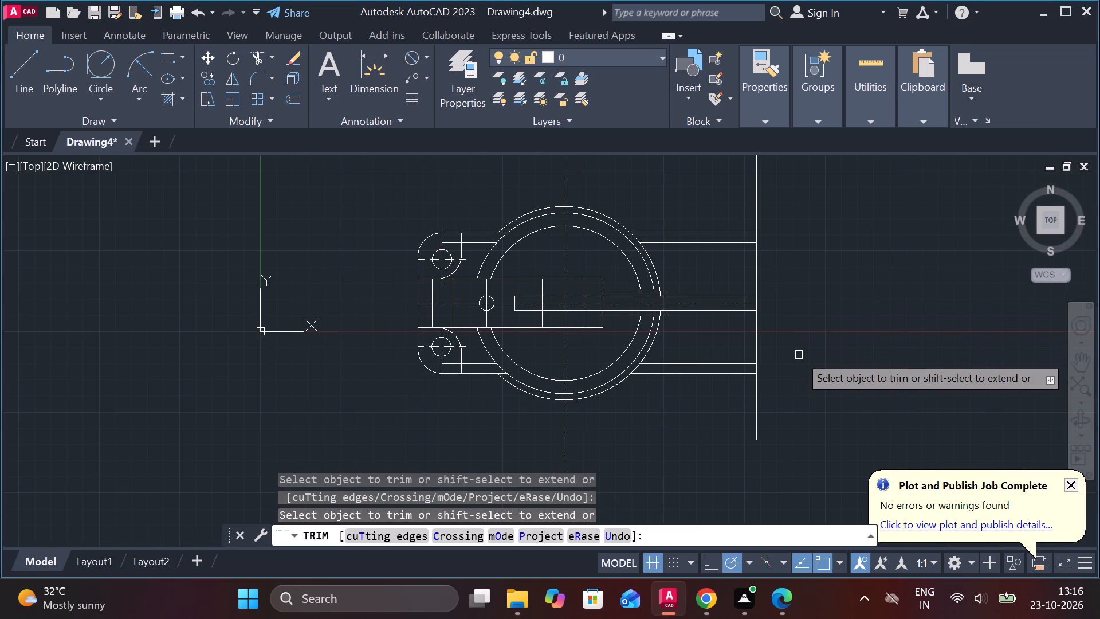
scroll(658, 297, up, 3)
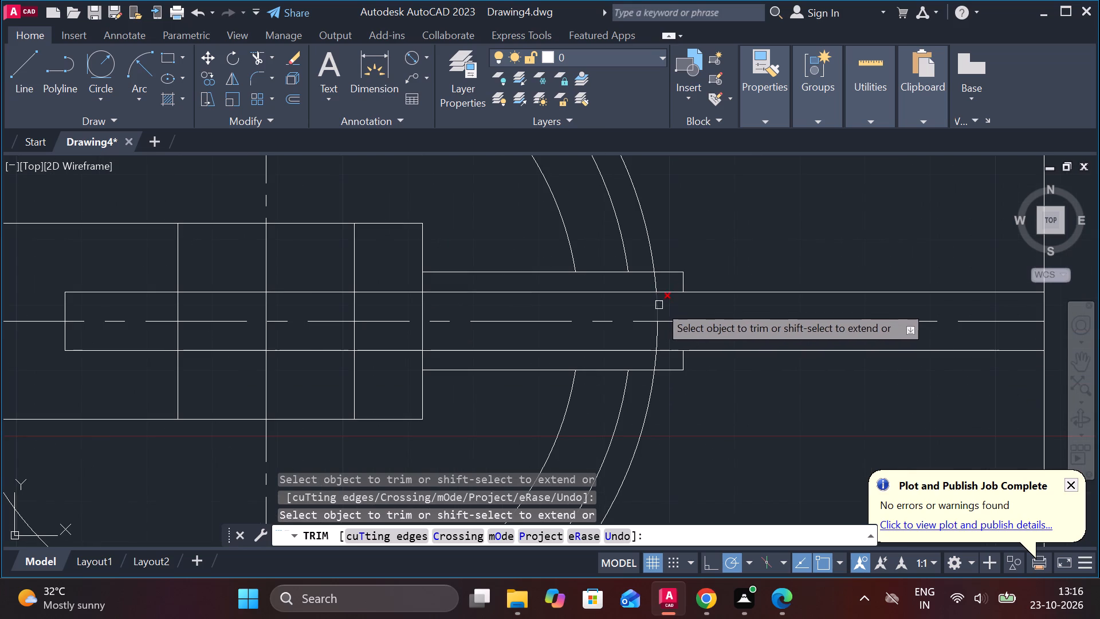
click(661, 303)
click(657, 337)
scroll(732, 336, down, 1)
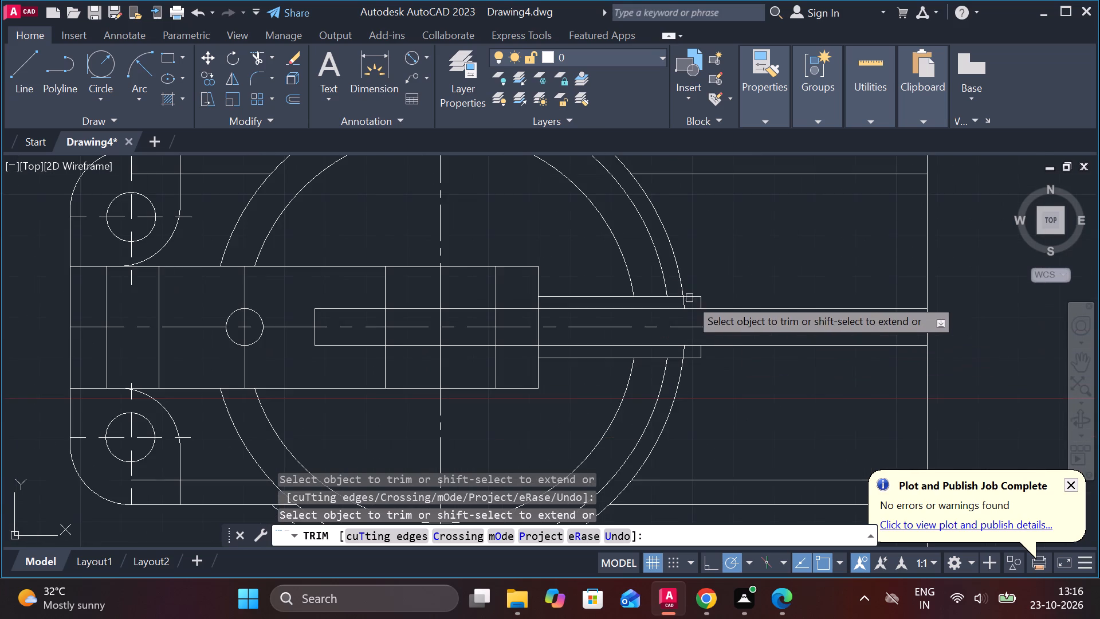
scroll(676, 277, up, 1)
click(688, 321)
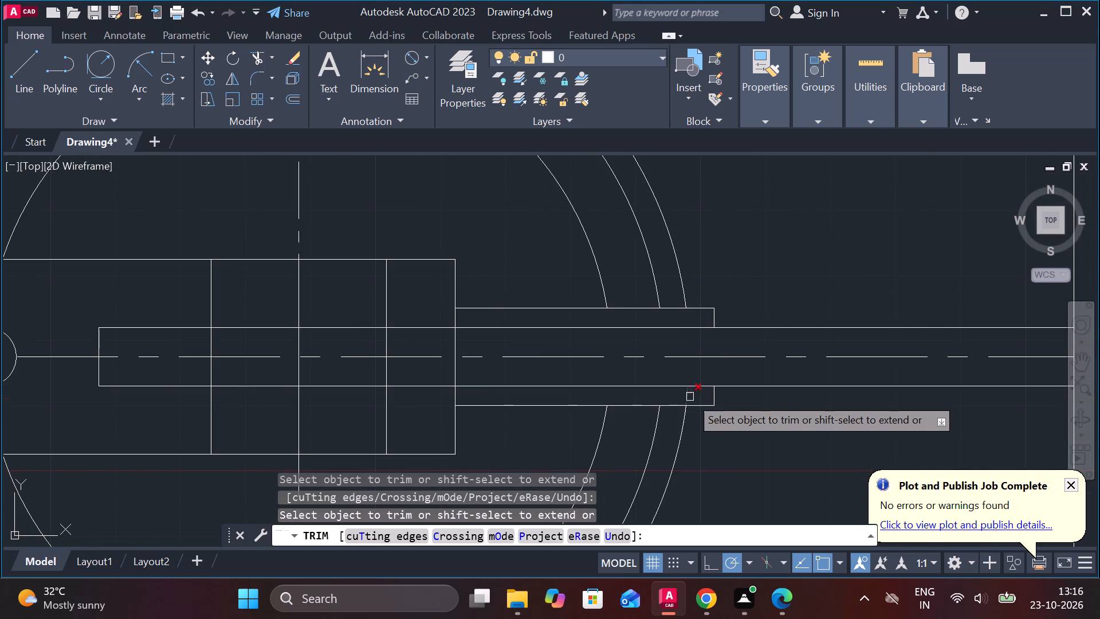
click(686, 399)
scroll(722, 384, down, 2)
middle_drag(889, 358, 863, 301)
key(Escape)
Mirror the finished half of the plan view about the long vertical line between the columns, keeping the source objects.
scroll(877, 330, down, 1)
middle_drag(882, 330, 863, 327)
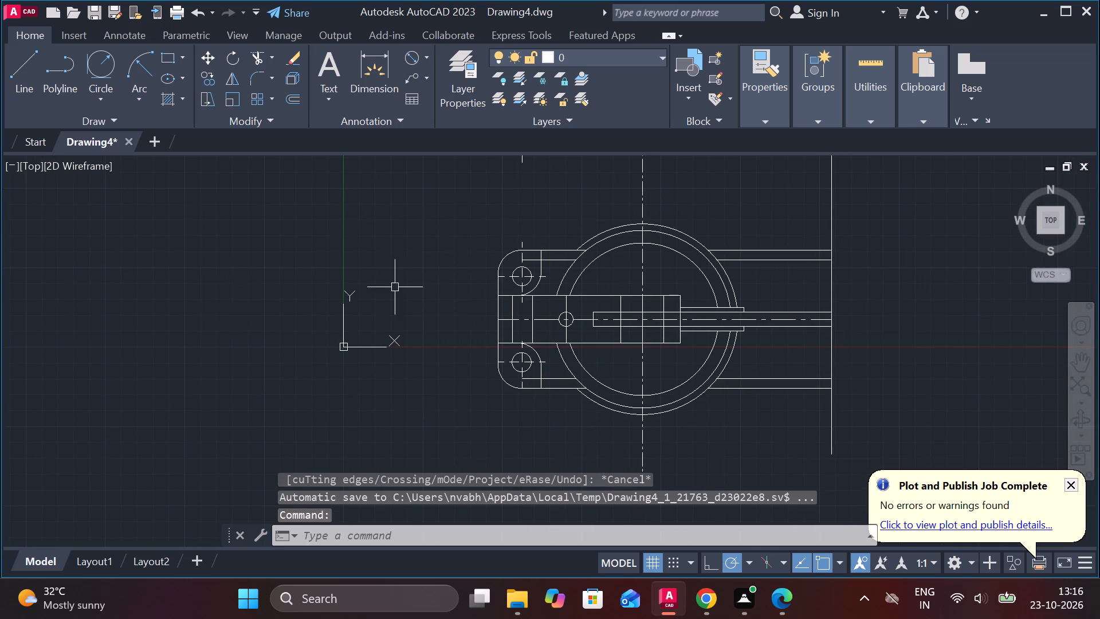
click(417, 207)
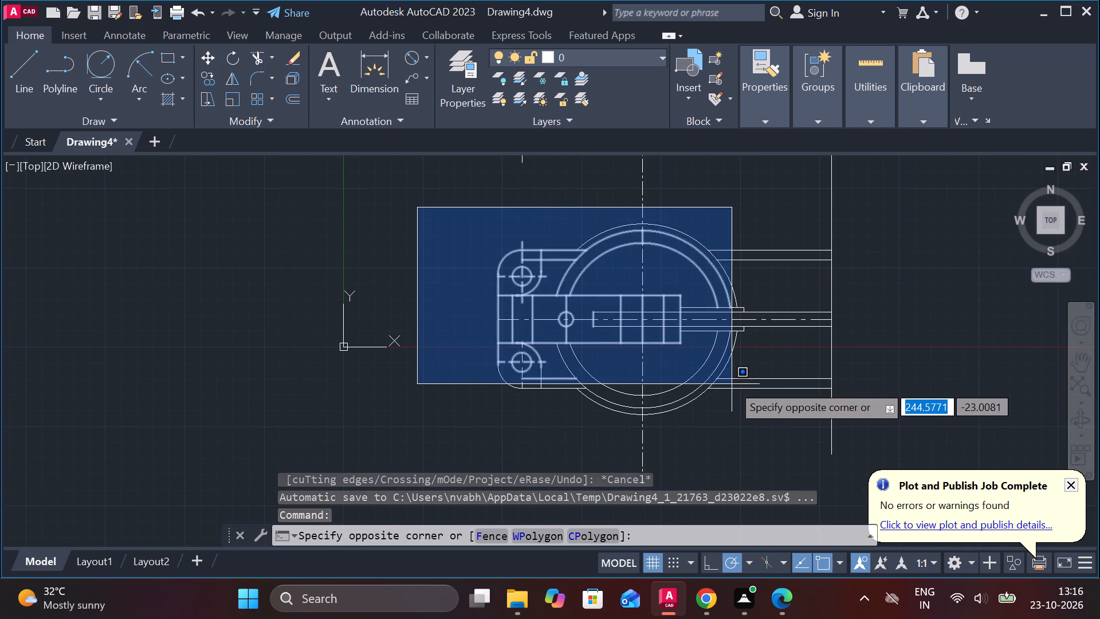
click(835, 405)
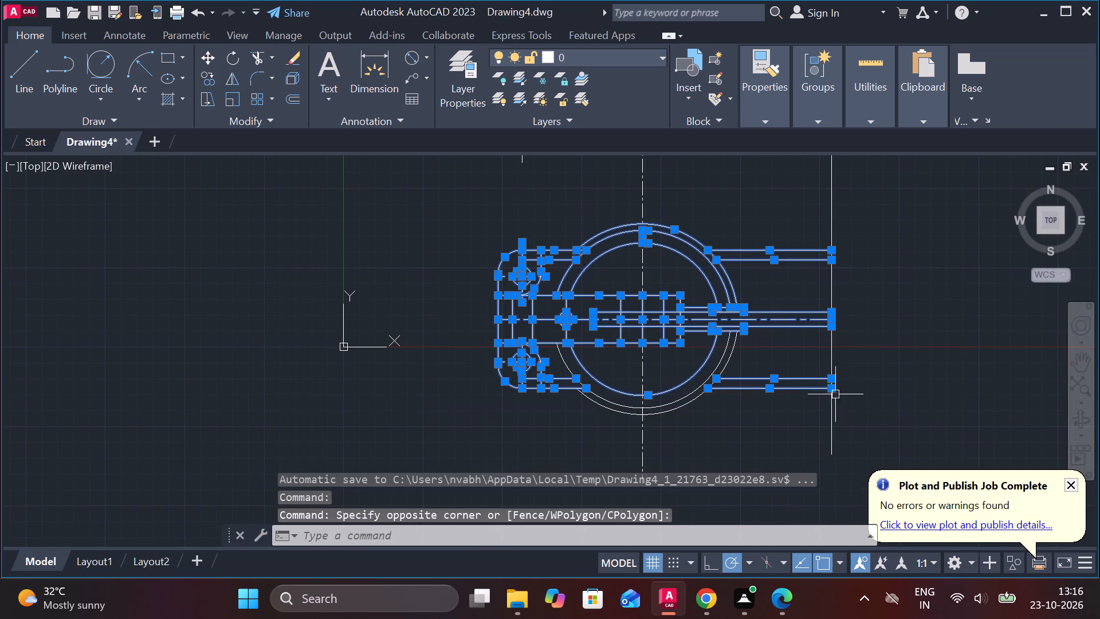
click(674, 405)
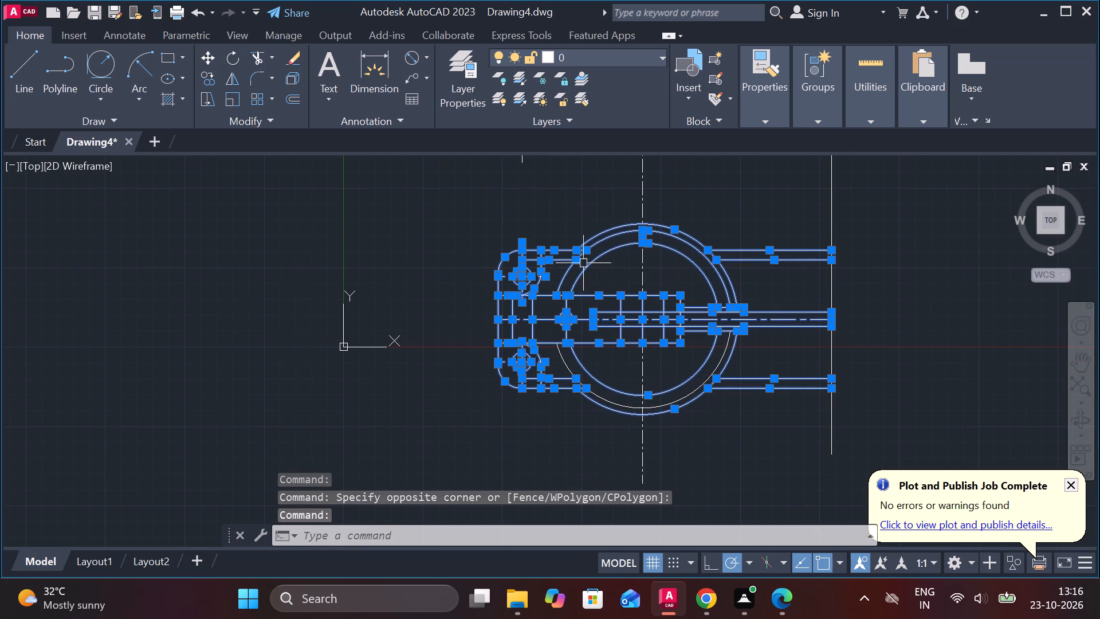
scroll(544, 249, up, 1)
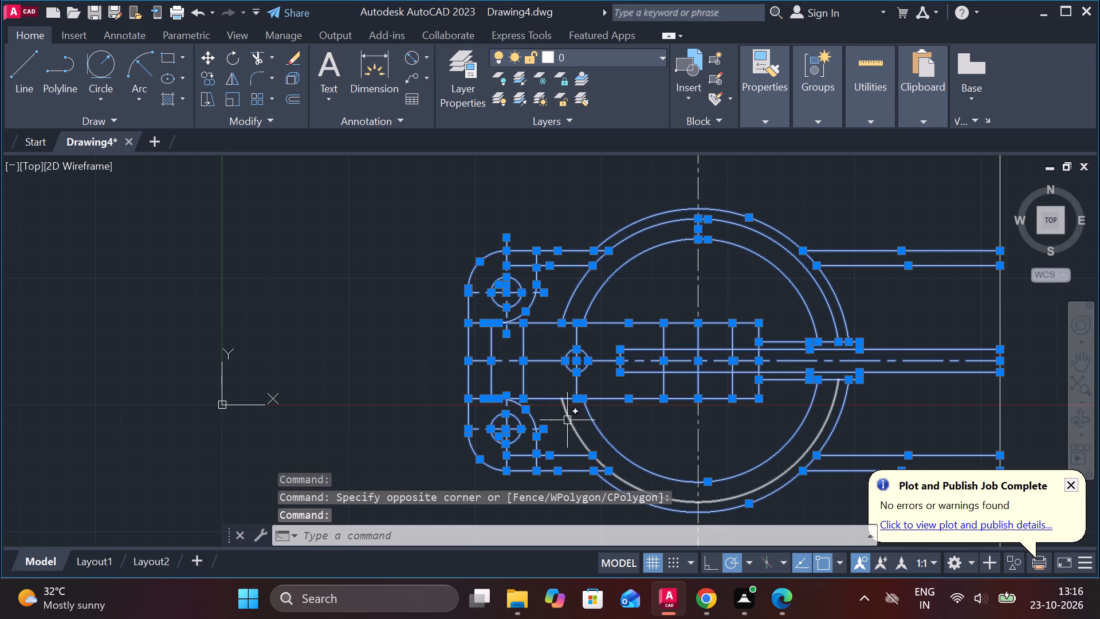
click(567, 420)
middle_drag(729, 441, 724, 438)
scroll(602, 243, up, 1)
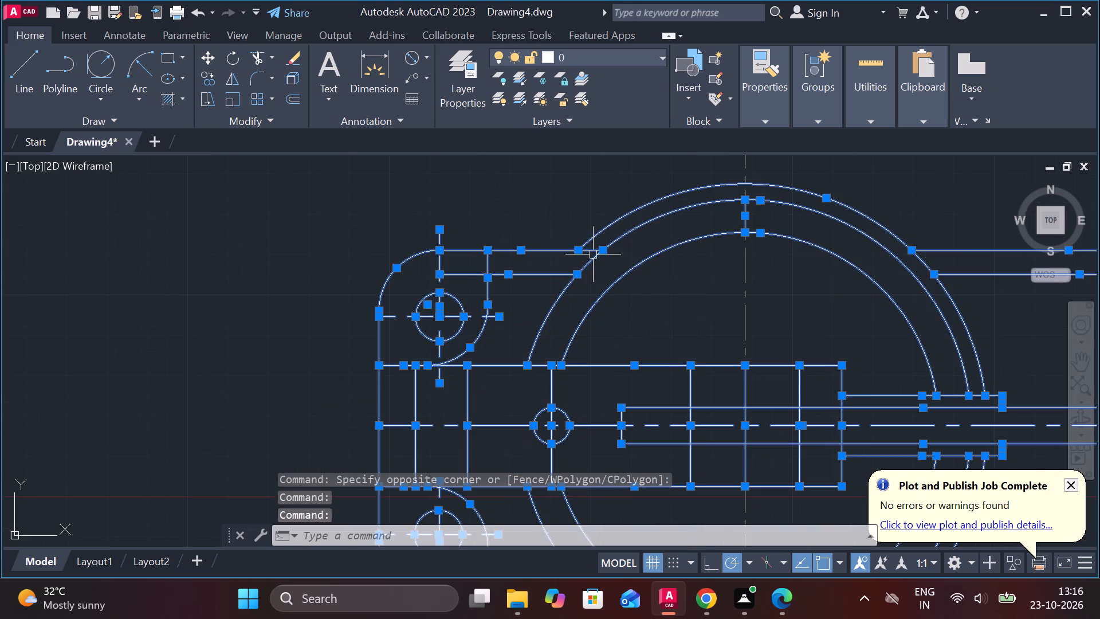
scroll(624, 336, down, 1)
scroll(704, 362, down, 1)
middle_drag(699, 368, 519, 330)
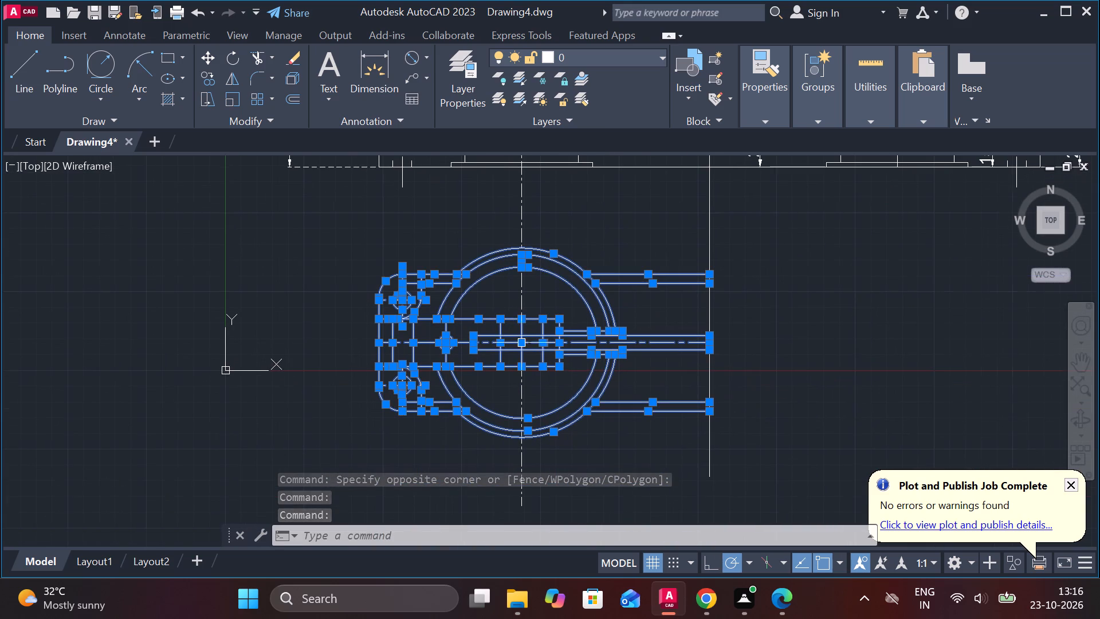
scroll(688, 363, up, 1)
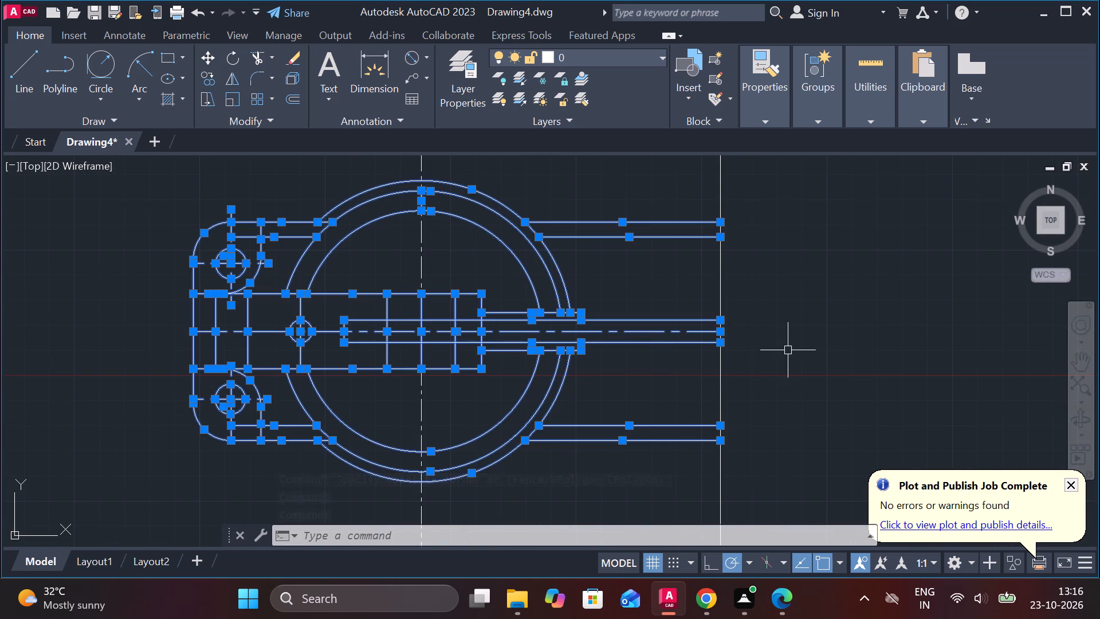
text(MI)
key(Return)
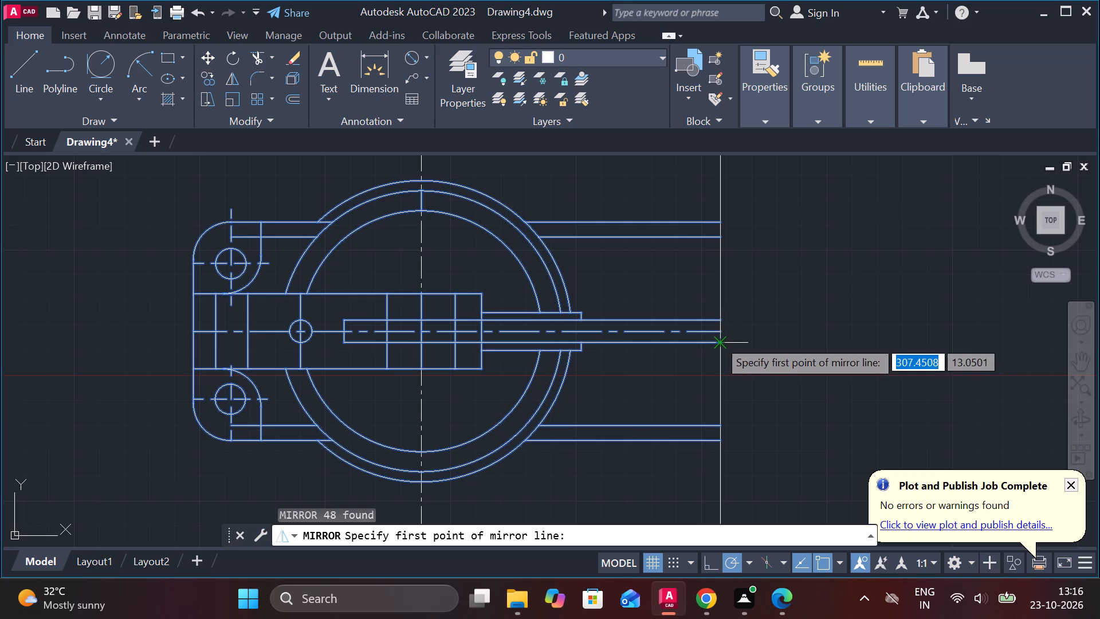
click(726, 332)
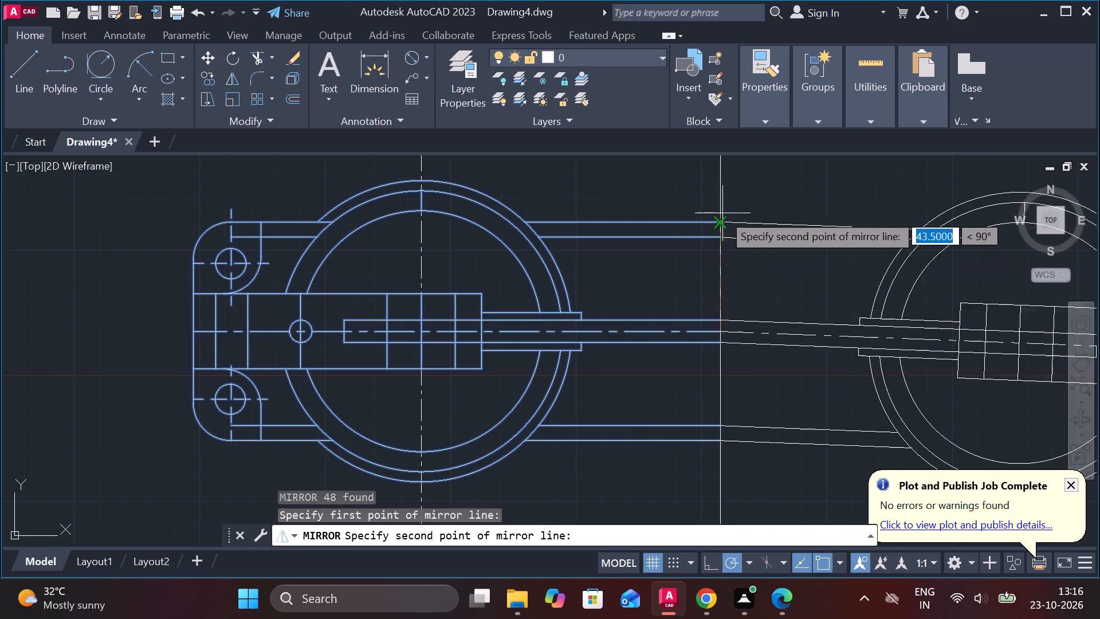
click(722, 220)
drag(755, 282, 722, 220)
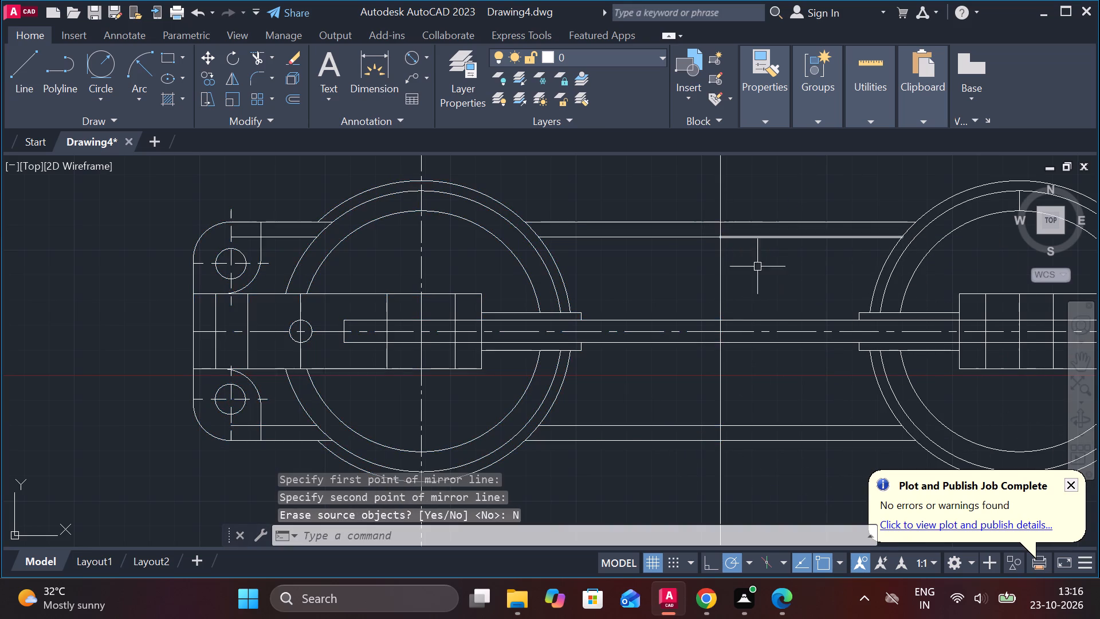
Examine the full two-column plan view and its alignment with the front view above.
scroll(732, 327, down, 1)
middle_drag(770, 363, 578, 334)
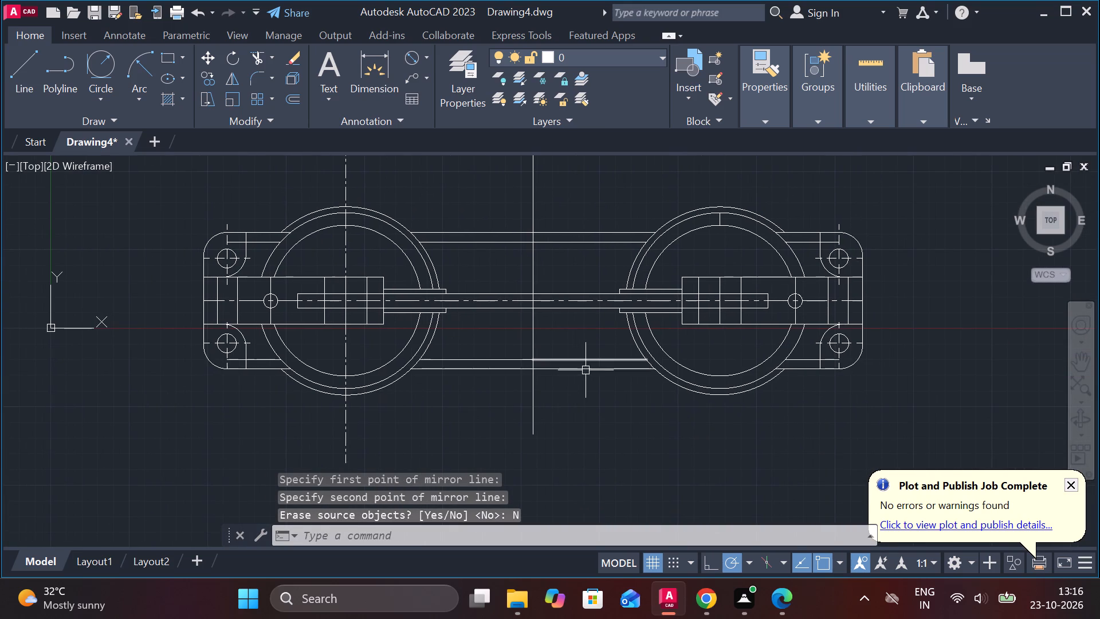
scroll(866, 379, down, 1)
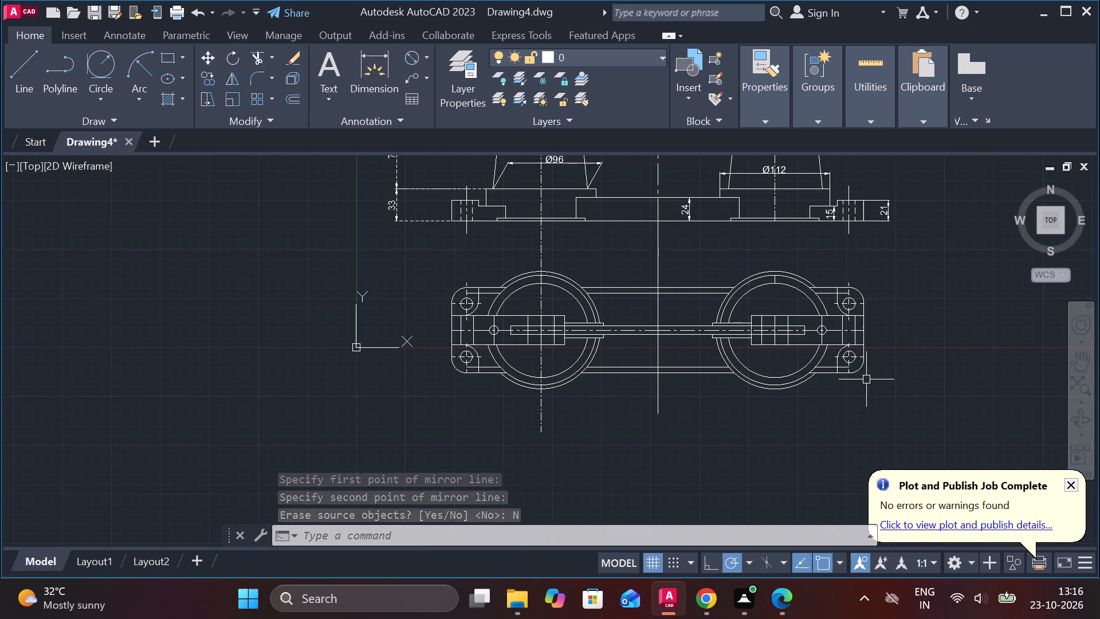
middle_drag(867, 372, 734, 454)
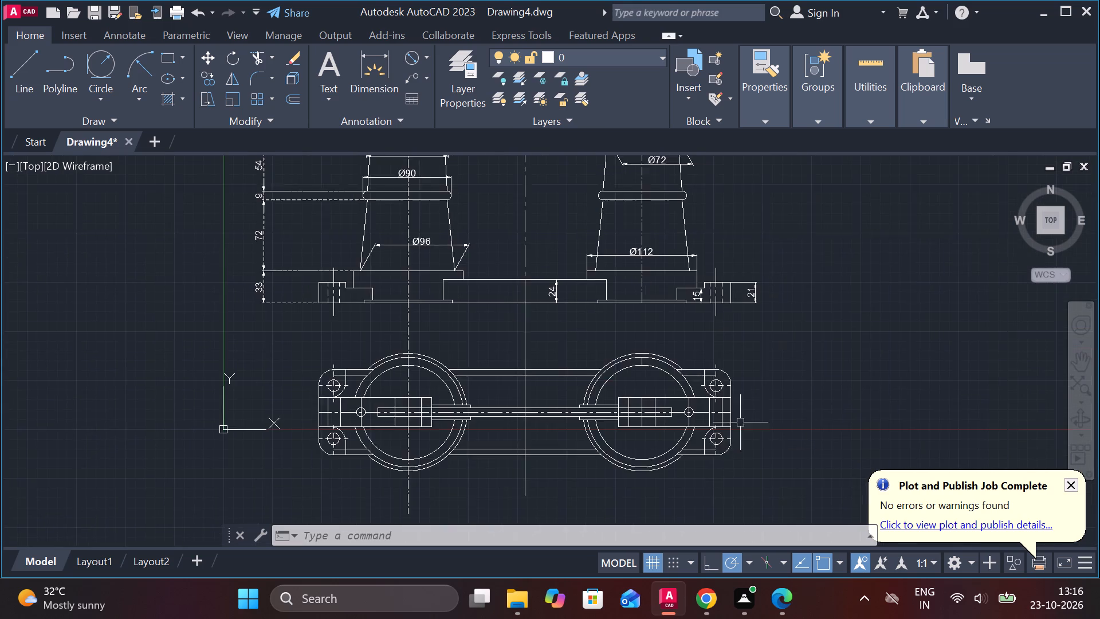
scroll(769, 390, down, 1)
middle_drag(781, 385, 711, 428)
scroll(709, 413, up, 1)
middle_drag(709, 411, 748, 359)
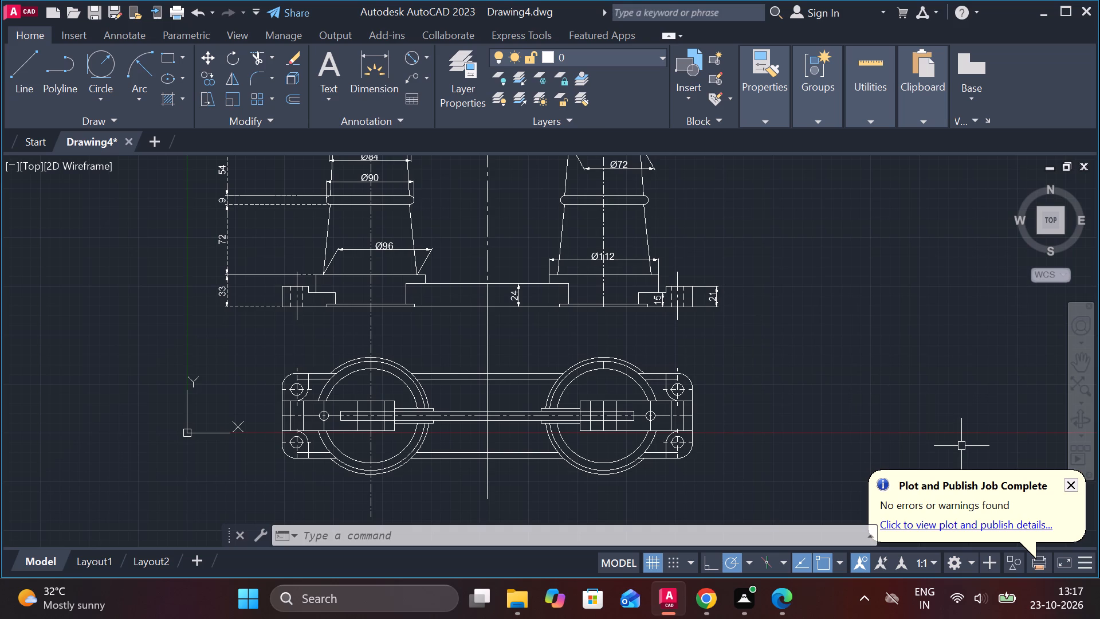
click(408, 47)
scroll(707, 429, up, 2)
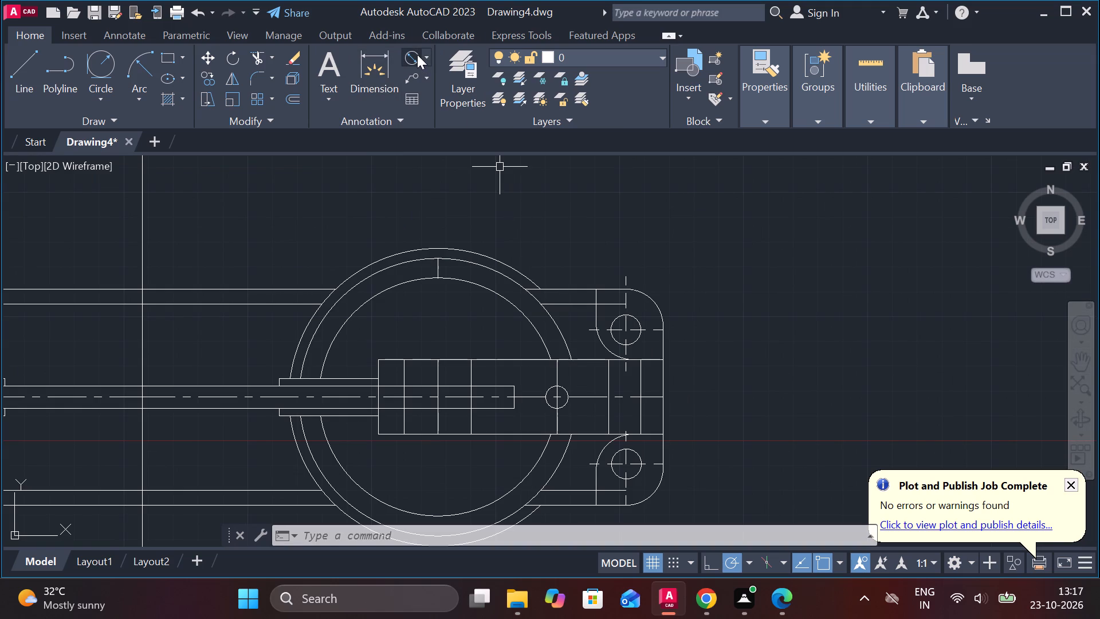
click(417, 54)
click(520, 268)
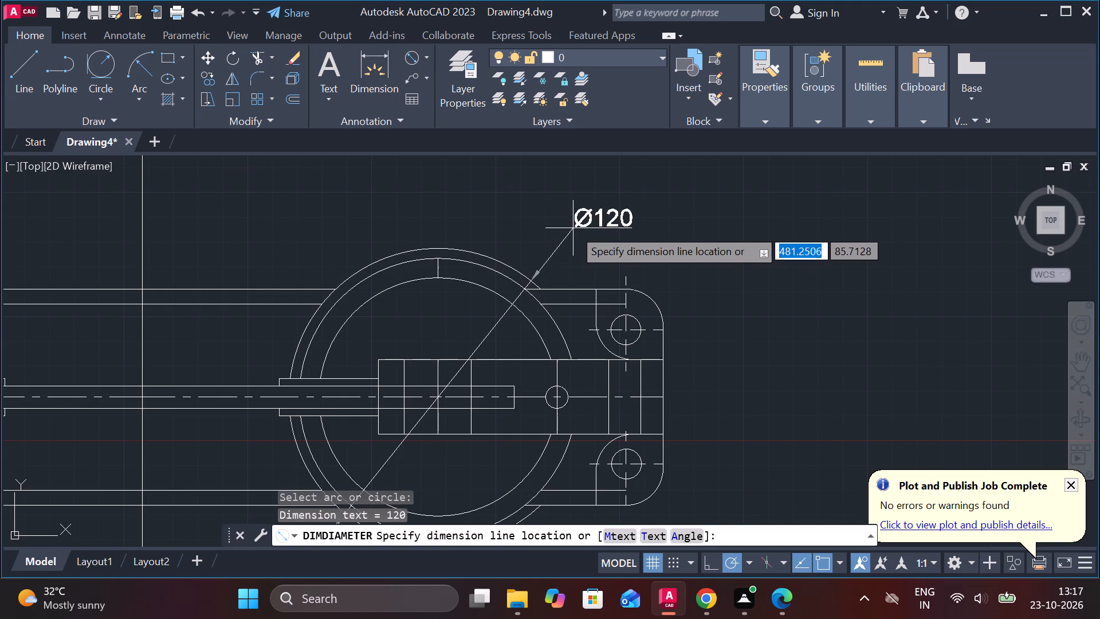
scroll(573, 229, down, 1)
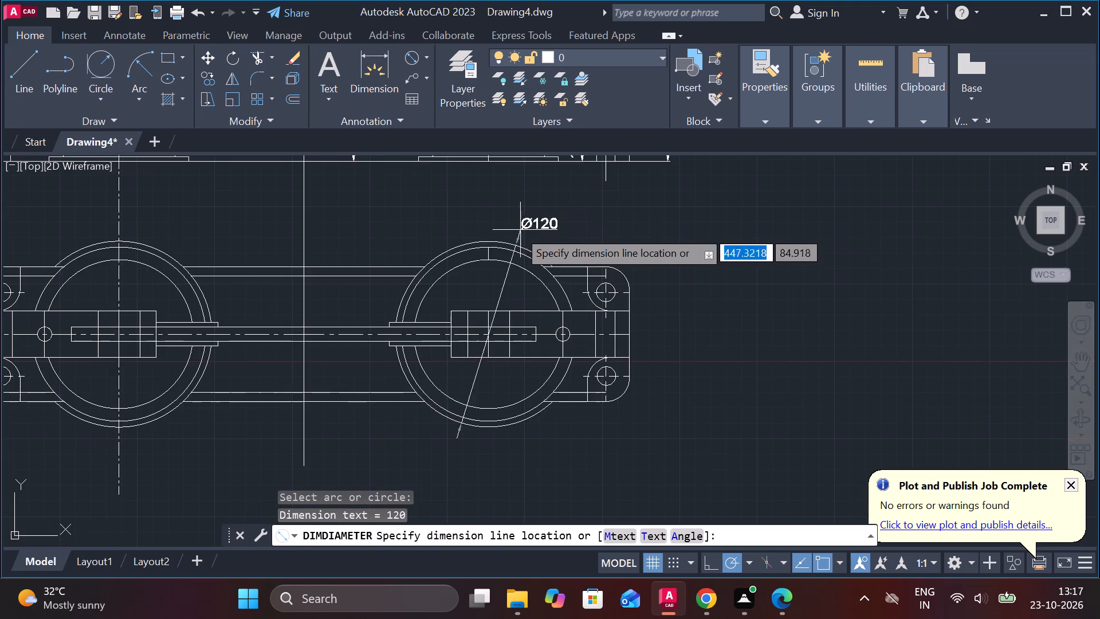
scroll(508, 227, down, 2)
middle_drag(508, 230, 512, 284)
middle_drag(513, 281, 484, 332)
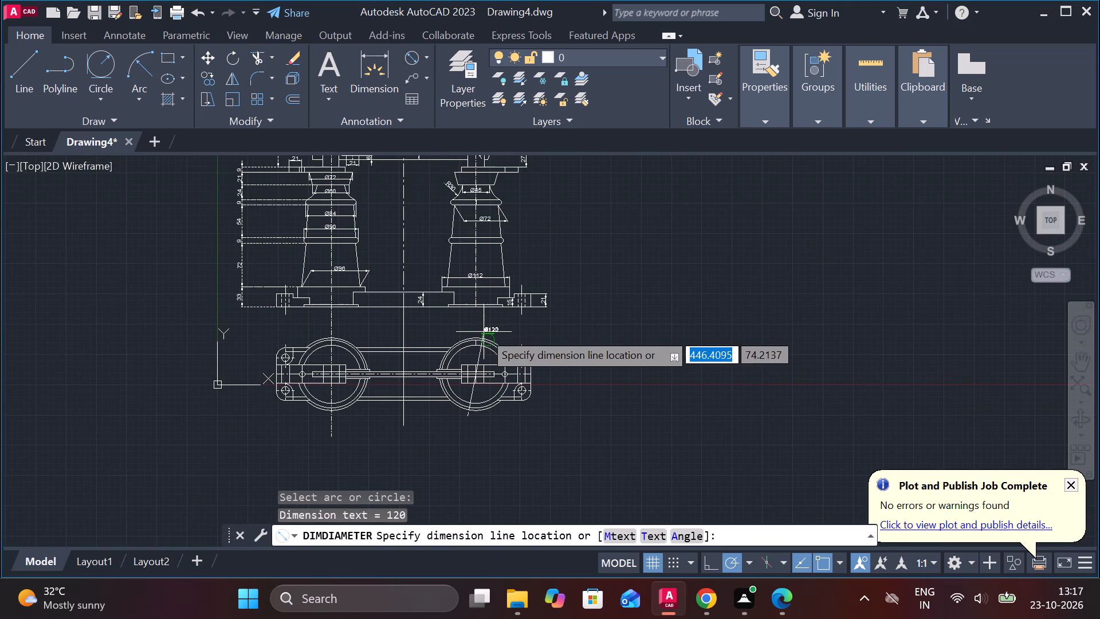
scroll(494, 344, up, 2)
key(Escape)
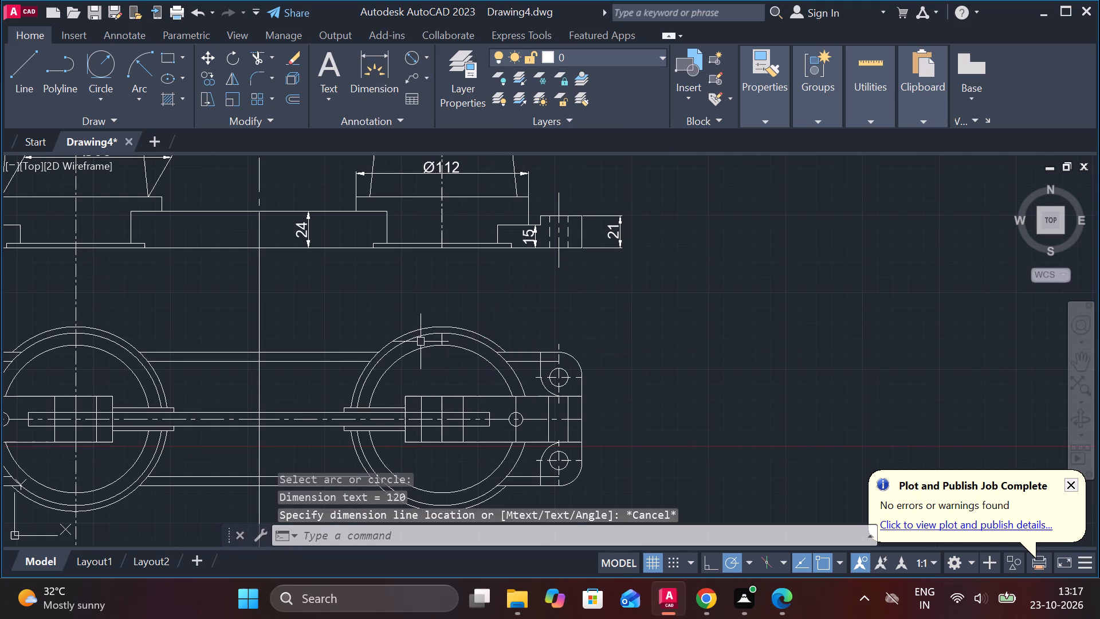
Erase the short vertical line joining the two inner ring circles at the top of each column in the plan view.
scroll(421, 342, up, 2)
click(471, 335)
text(E)
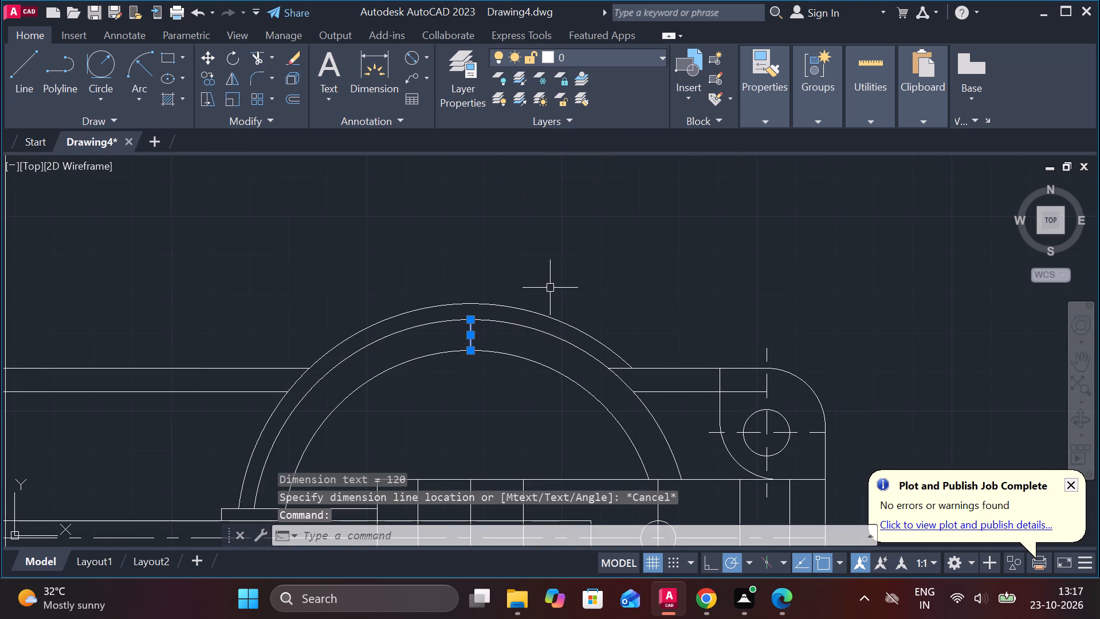
key(space)
scroll(555, 292, down, 2)
scroll(132, 386, up, 1)
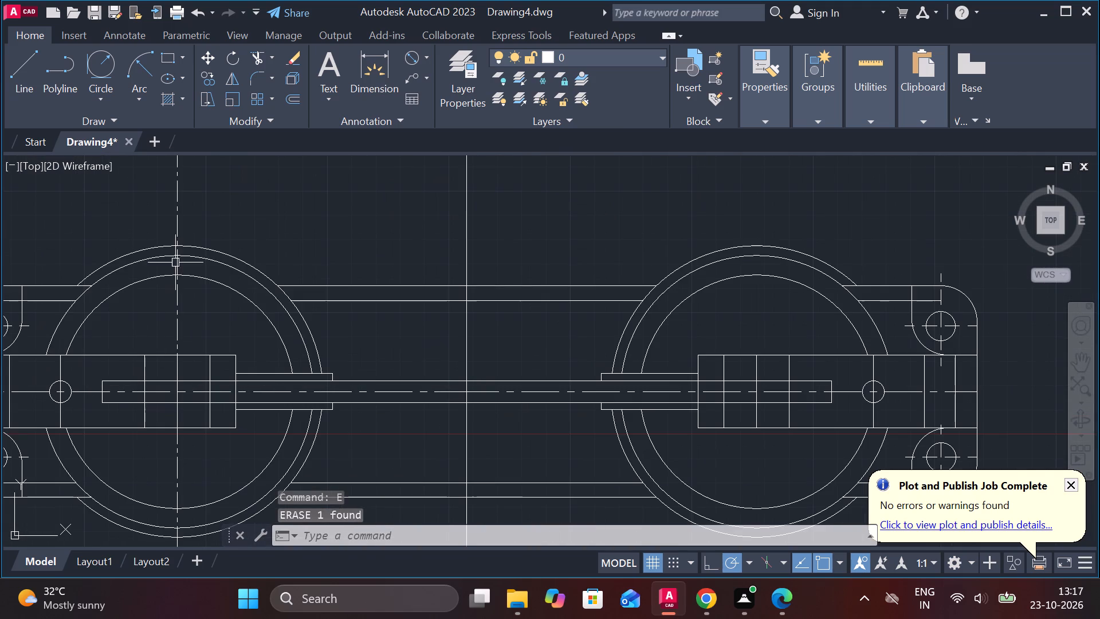
click(174, 268)
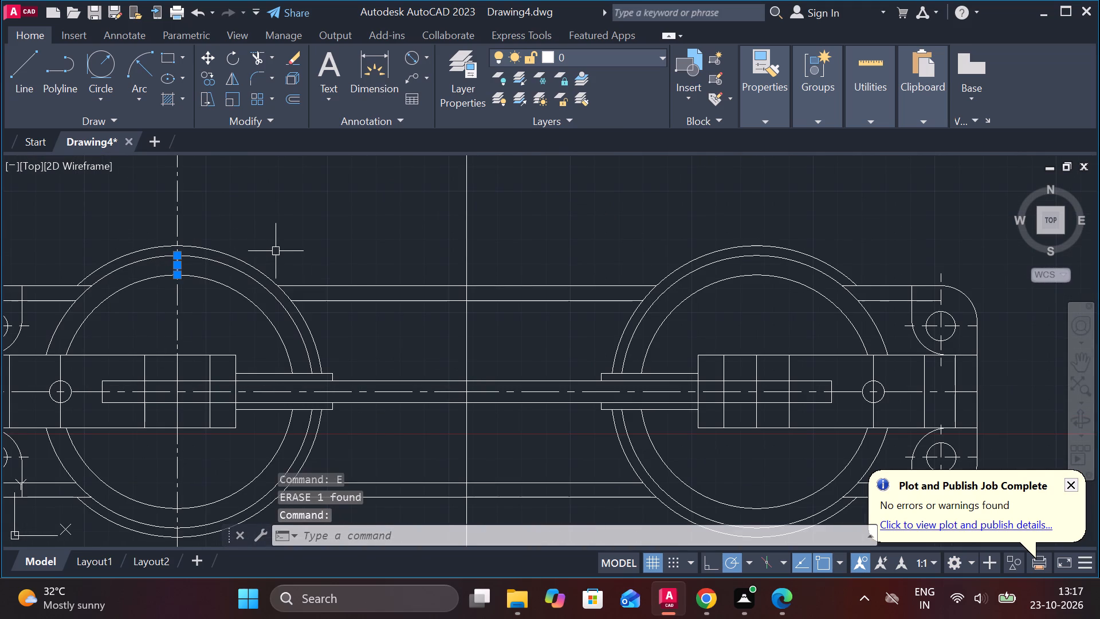
text(E)
key(space)
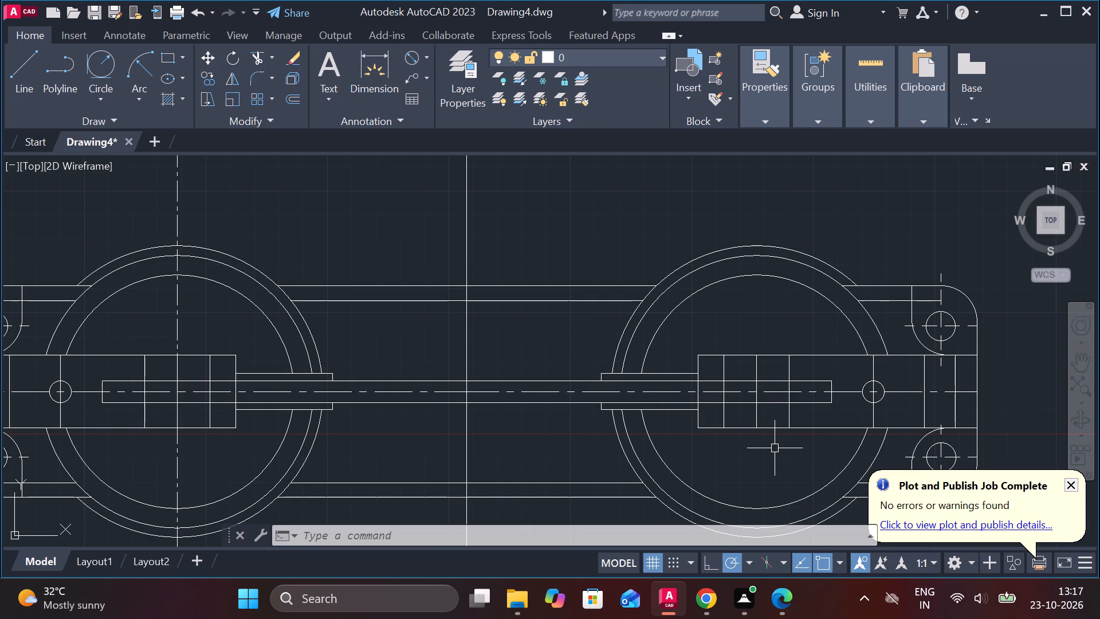
Erase the vertical line on the column axis inside each of the two rectangular bracket blocks in the plan view.
click(757, 385)
text(E)
key(space)
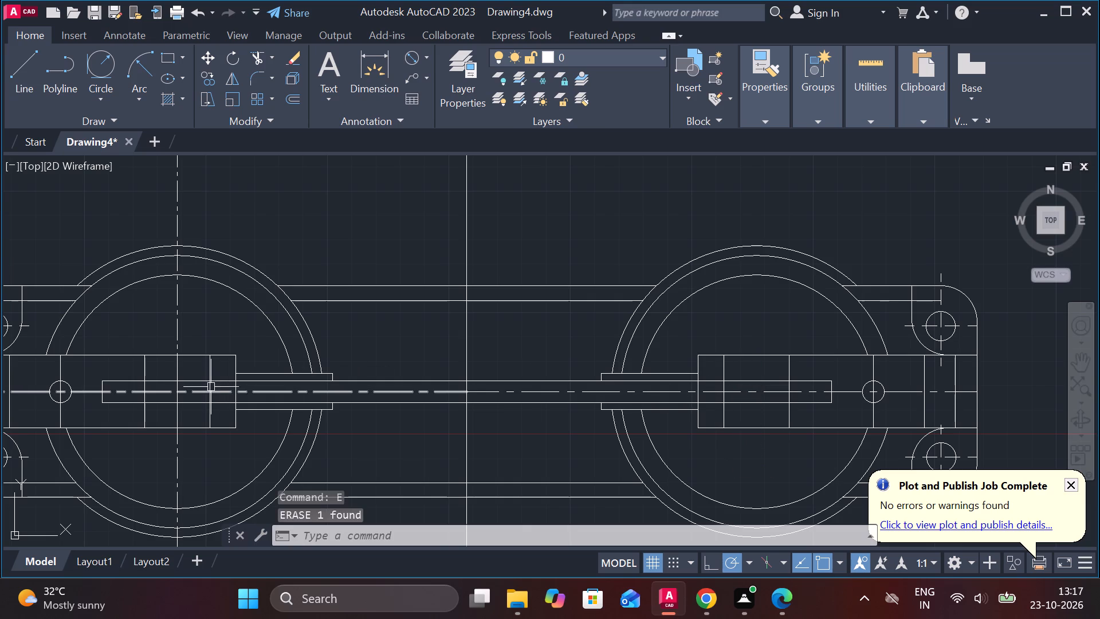
click(176, 391)
text(E)
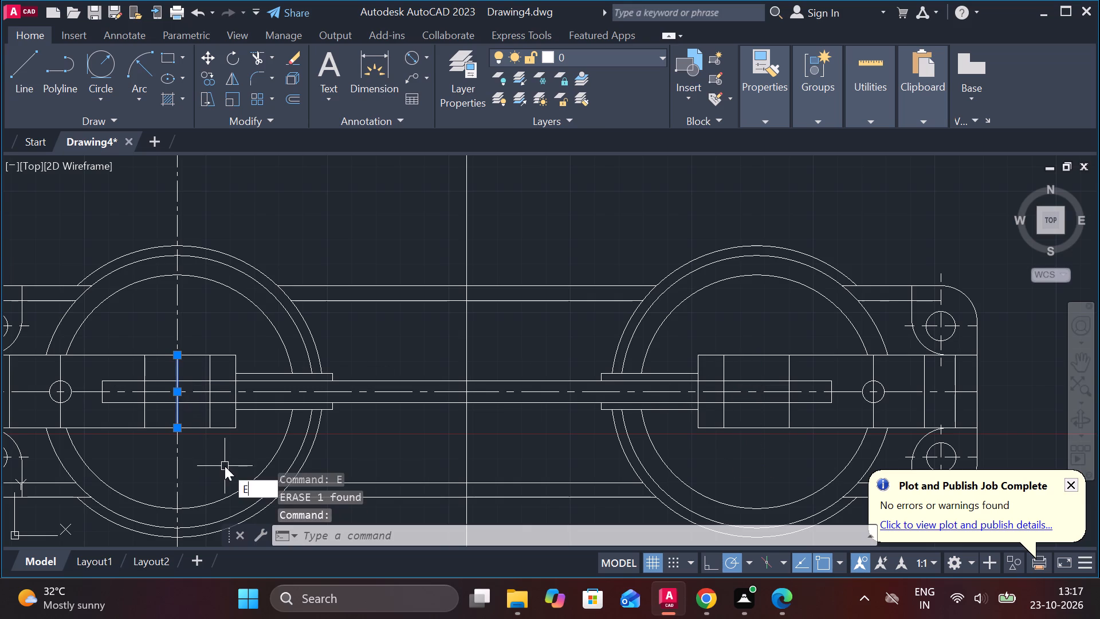
key(space)
Extend the right column's centreline from the front view down across the upper ring arcs to the connecting beam's upper edge.
scroll(616, 363, down, 2)
middle_click(623, 349)
scroll(651, 309, up, 1)
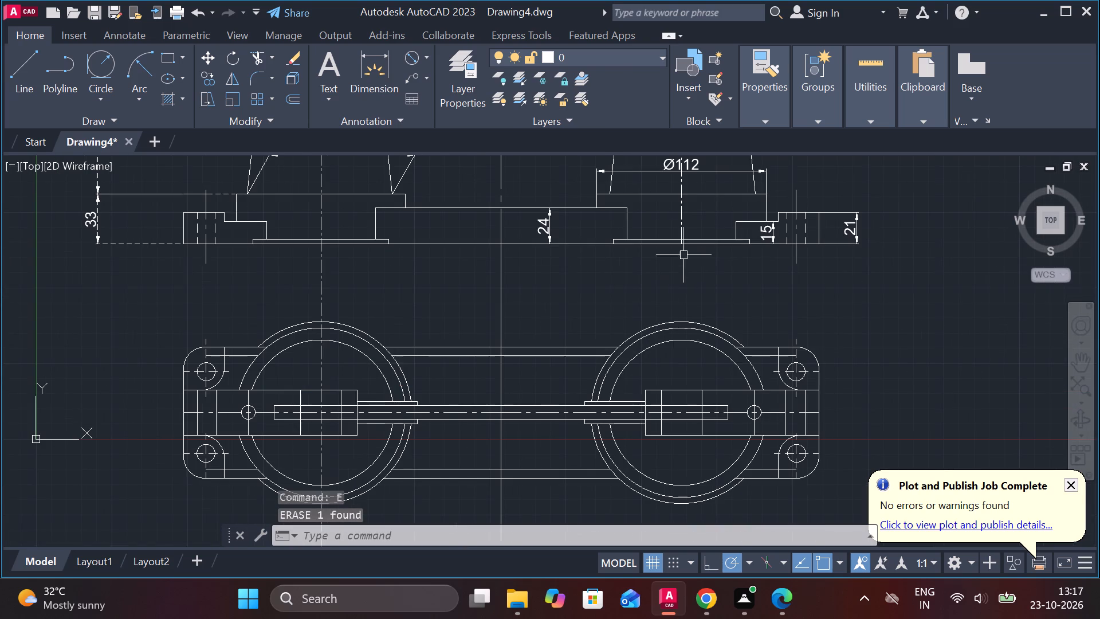
text(EX)
key(space)
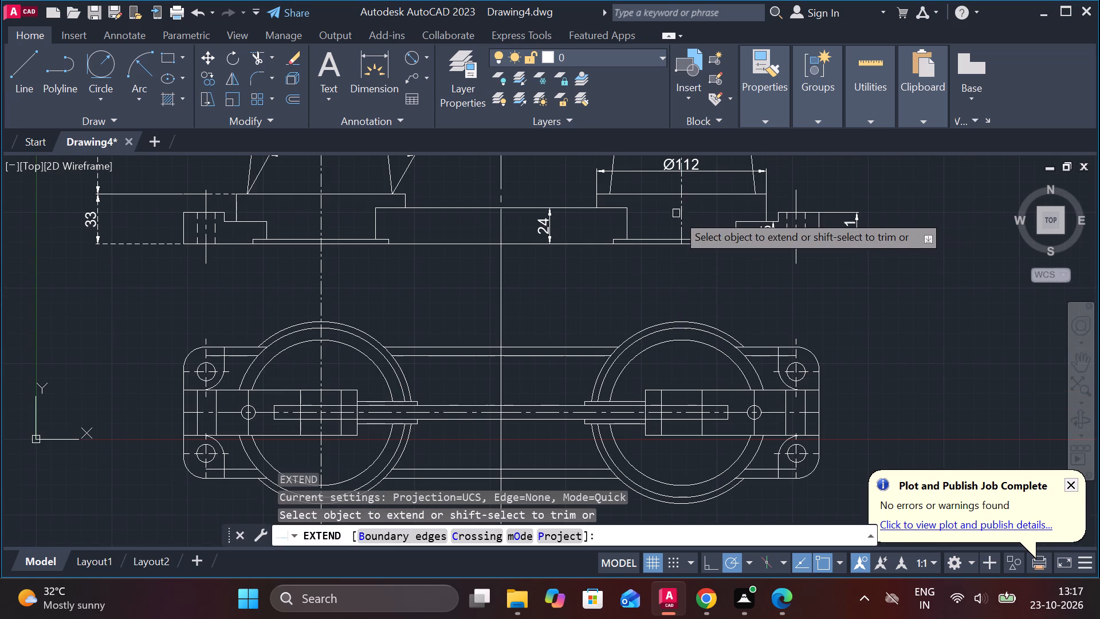
click(677, 216)
click(681, 302)
click(682, 316)
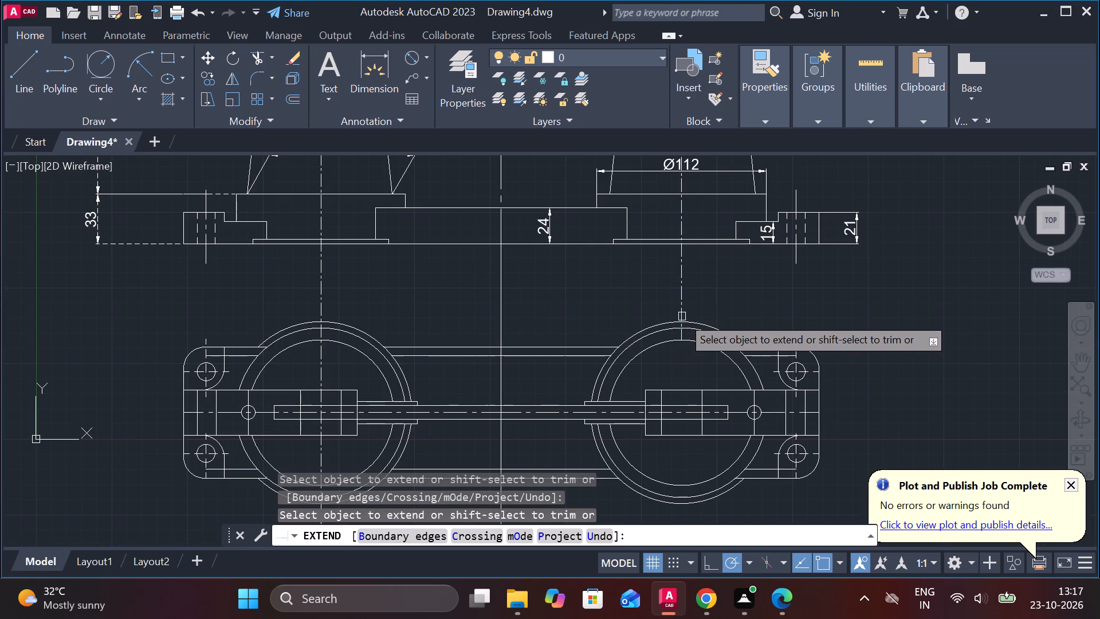
click(682, 323)
click(682, 331)
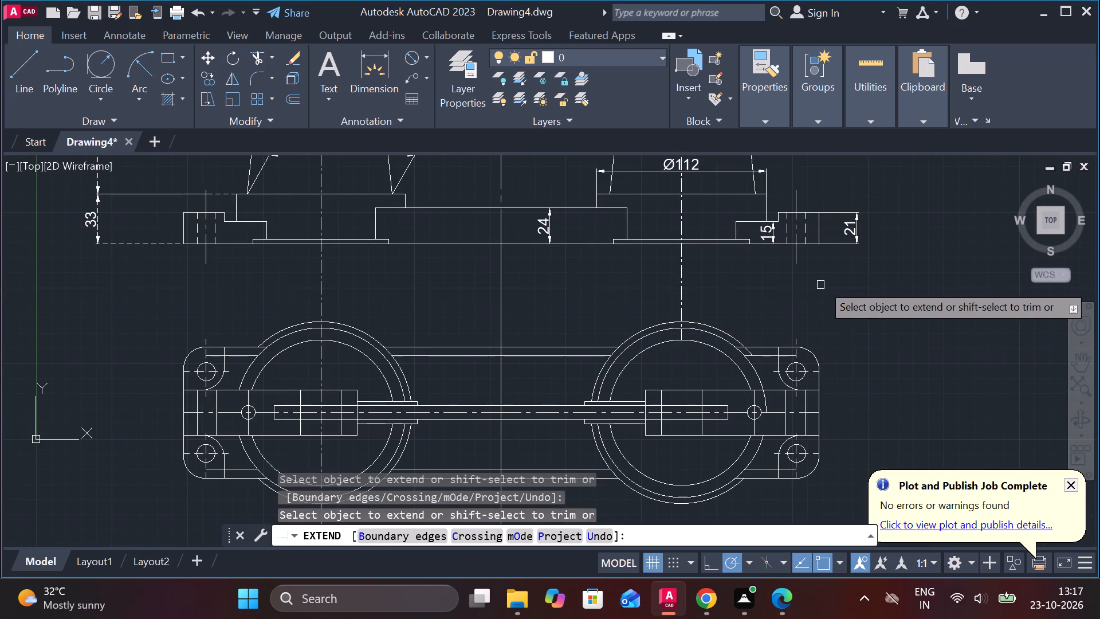
key(ctrl+z)
key(ctrl+z)
scroll(677, 321, up, 2)
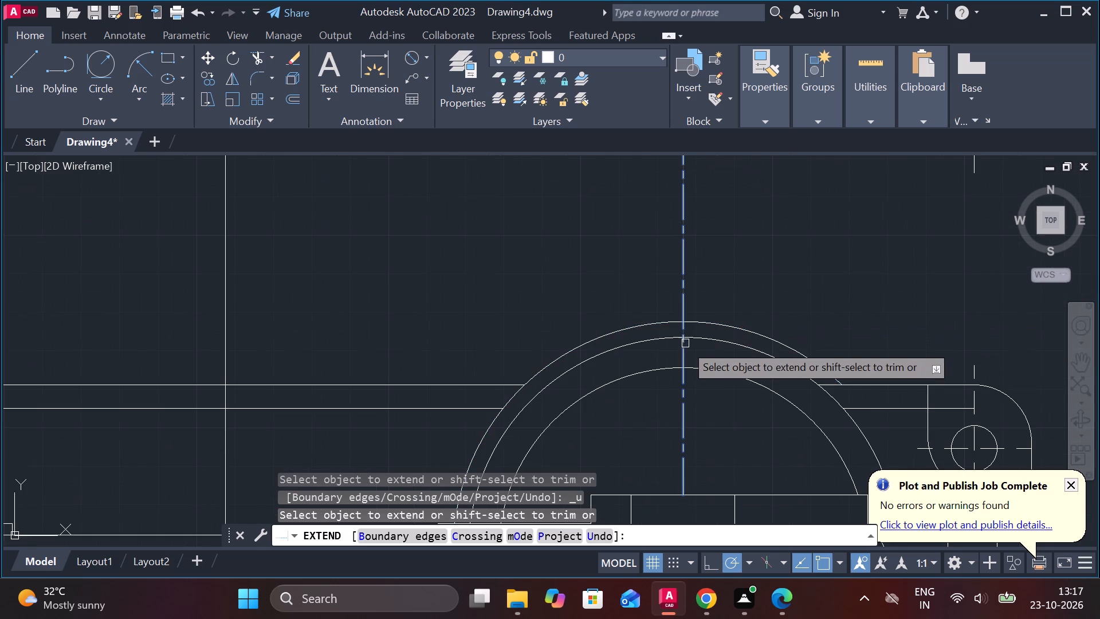
click(685, 348)
scroll(685, 377, down, 1)
middle_drag(685, 428, 685, 383)
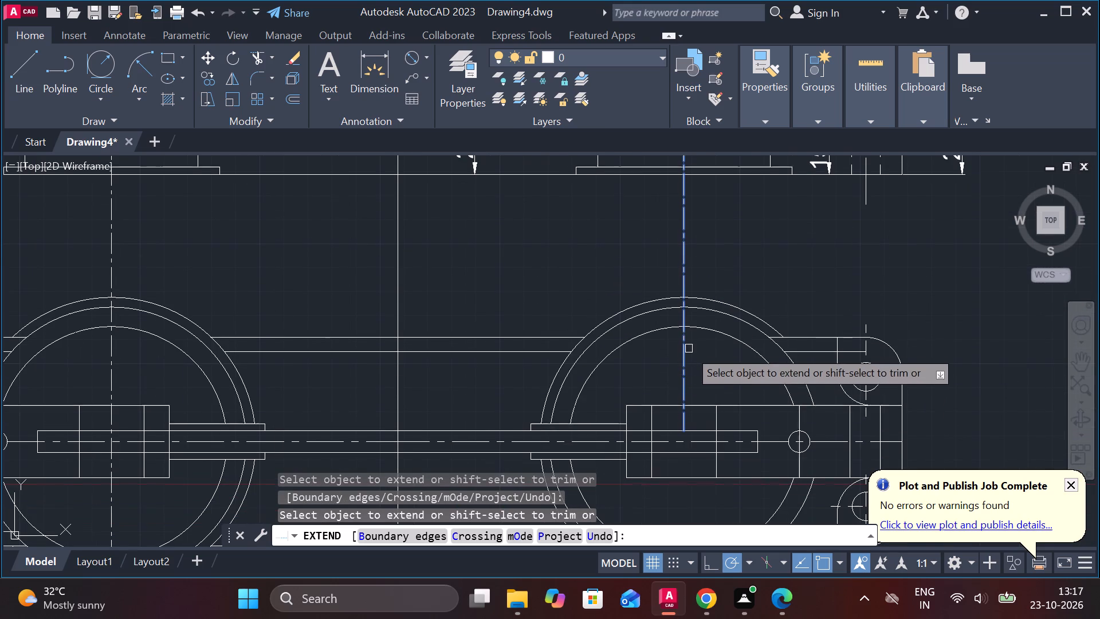
click(685, 365)
Extend the same centreline through the connecting beam and bracket block down to the outer ring's lowest point.
middle_drag(695, 371, 721, 222)
scroll(733, 259, up, 2)
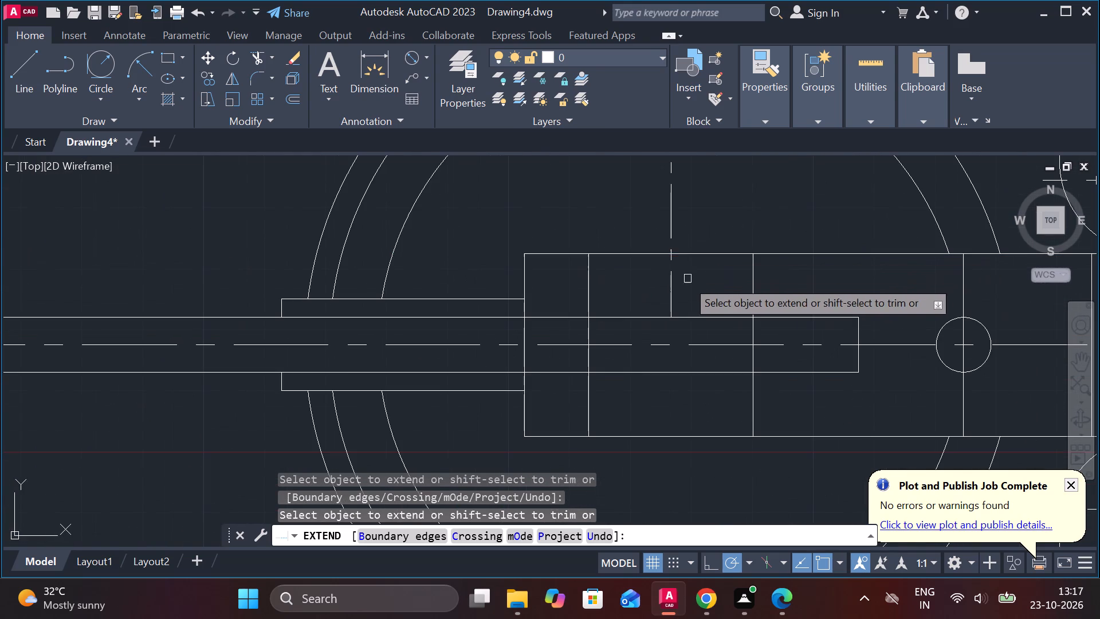
click(671, 291)
click(671, 331)
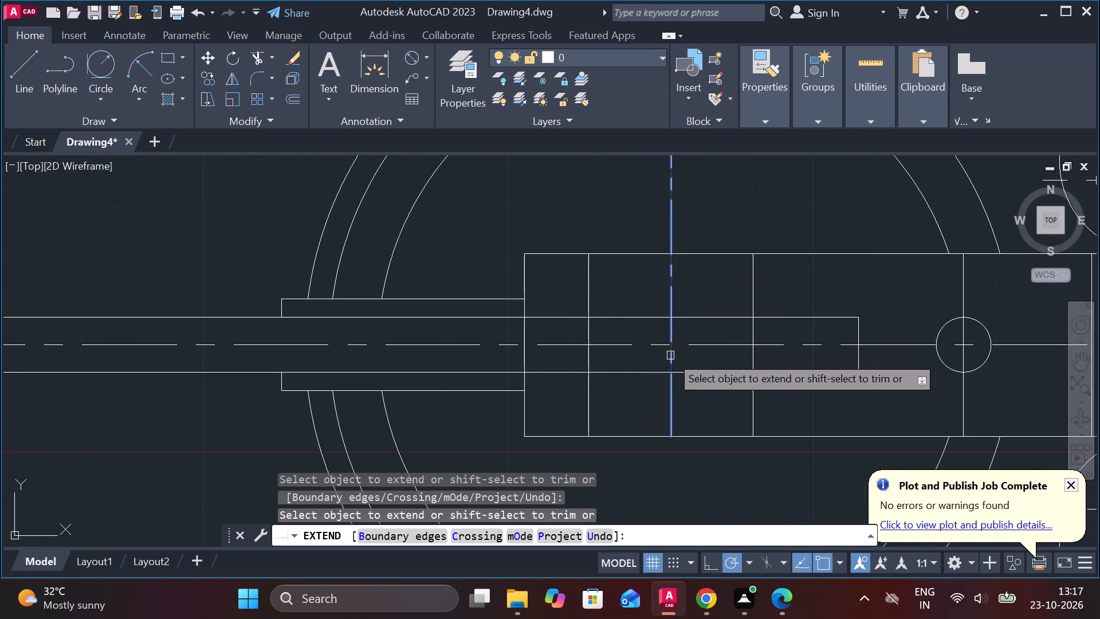
click(670, 355)
click(667, 396)
click(669, 399)
middle_drag(673, 399, 669, 182)
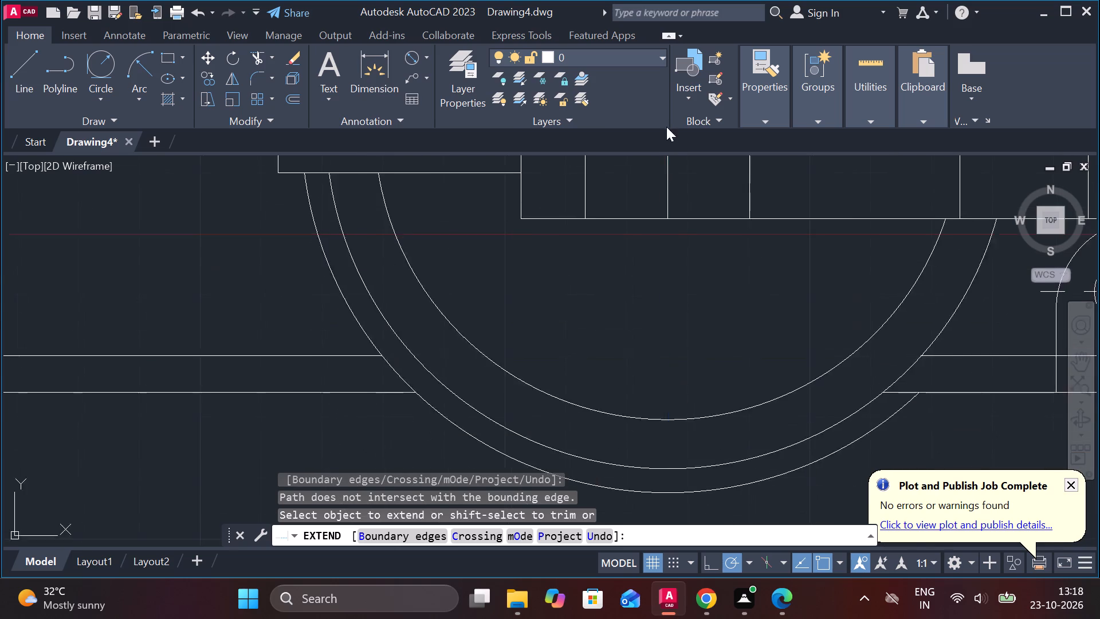
scroll(667, 174, down, 1)
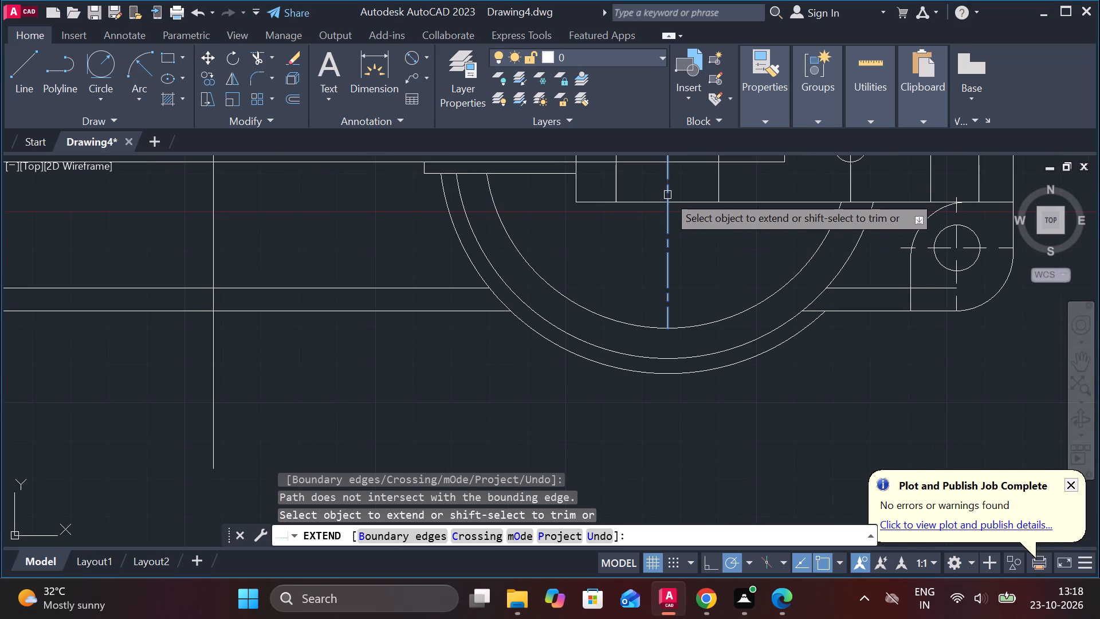
click(667, 195)
click(668, 254)
click(667, 297)
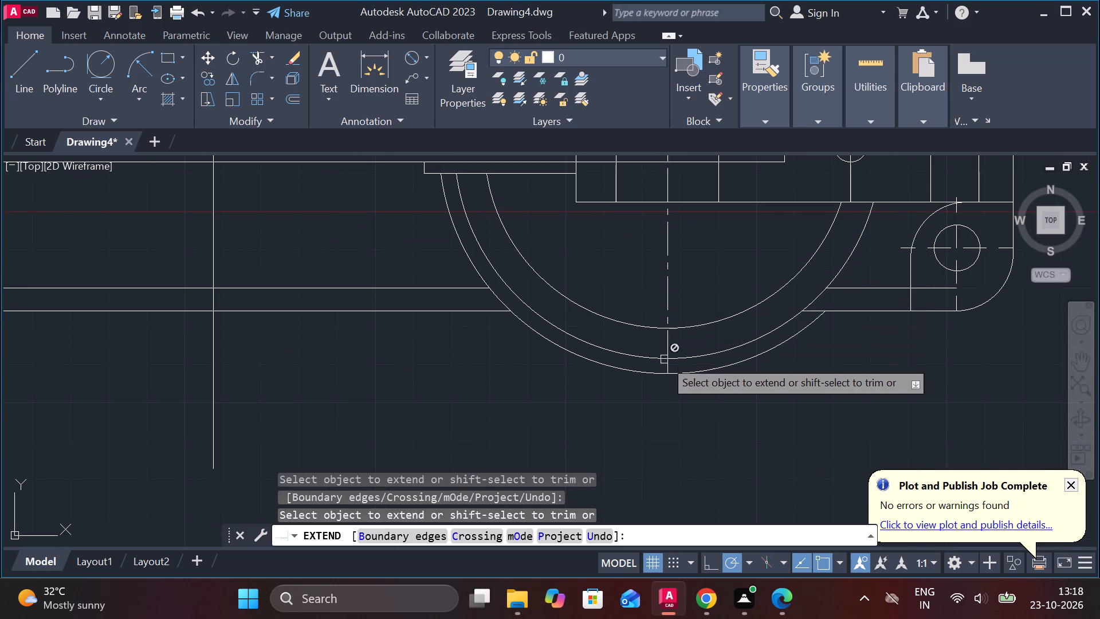
click(667, 350)
scroll(667, 364, up, 2)
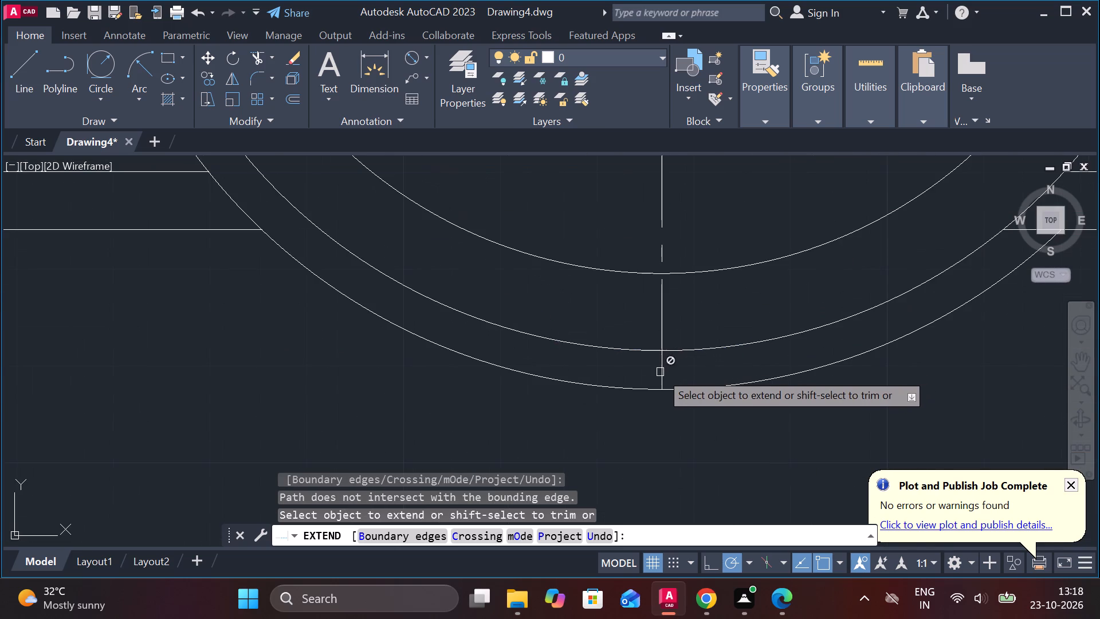
scroll(671, 393, down, 2)
key(Escape)
Lengthen the right column's centreline at its lower end so it projects below the outer ring.
scroll(728, 378, down, 1)
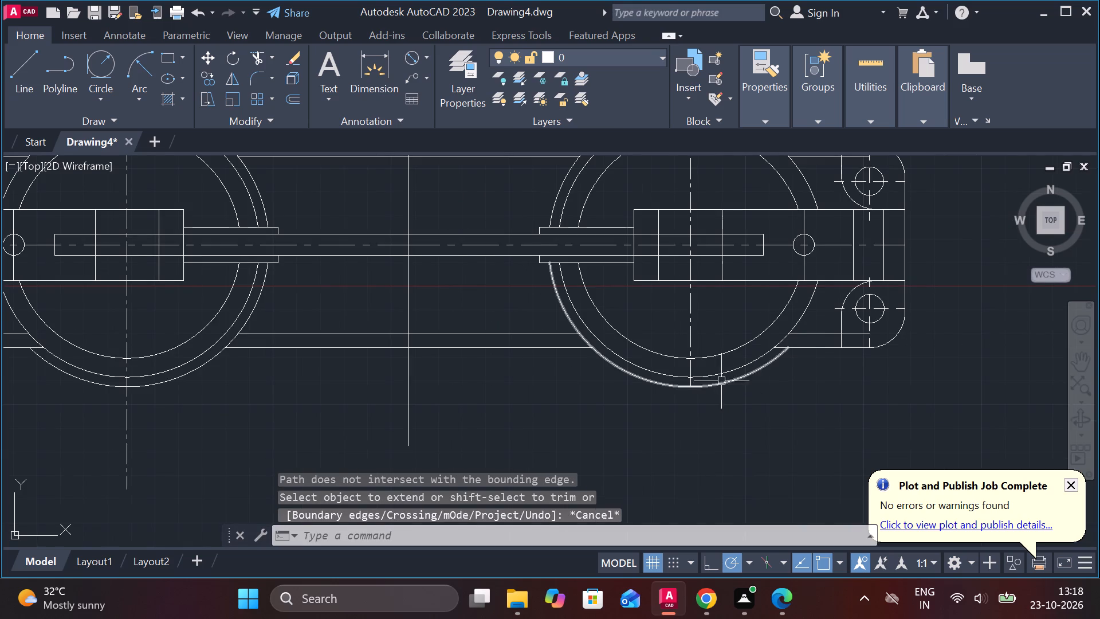
click(693, 366)
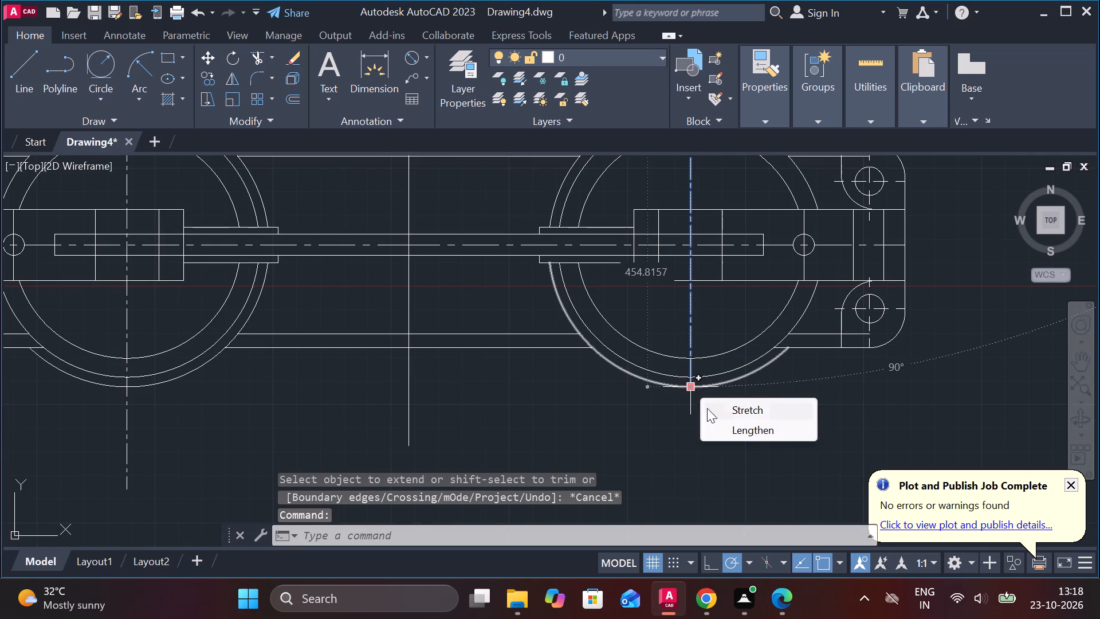
click(736, 432)
click(716, 457)
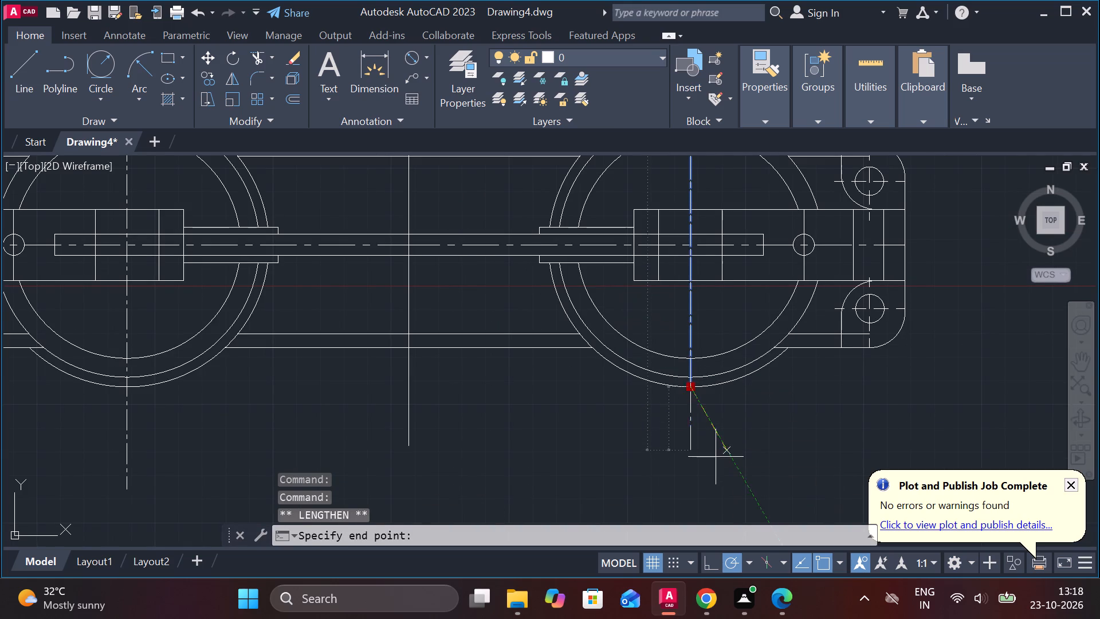
key(Escape)
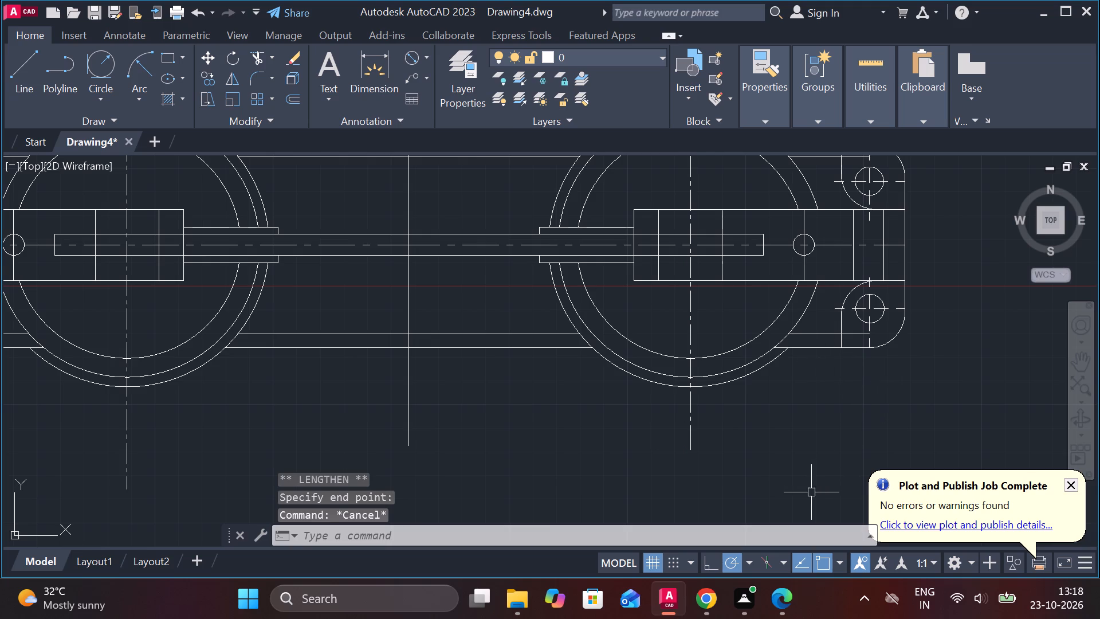
Set the linetype of the continuous vertical symmetry line between the plan view's two columns to CENTER.
scroll(637, 395, down, 2)
scroll(537, 294, up, 1)
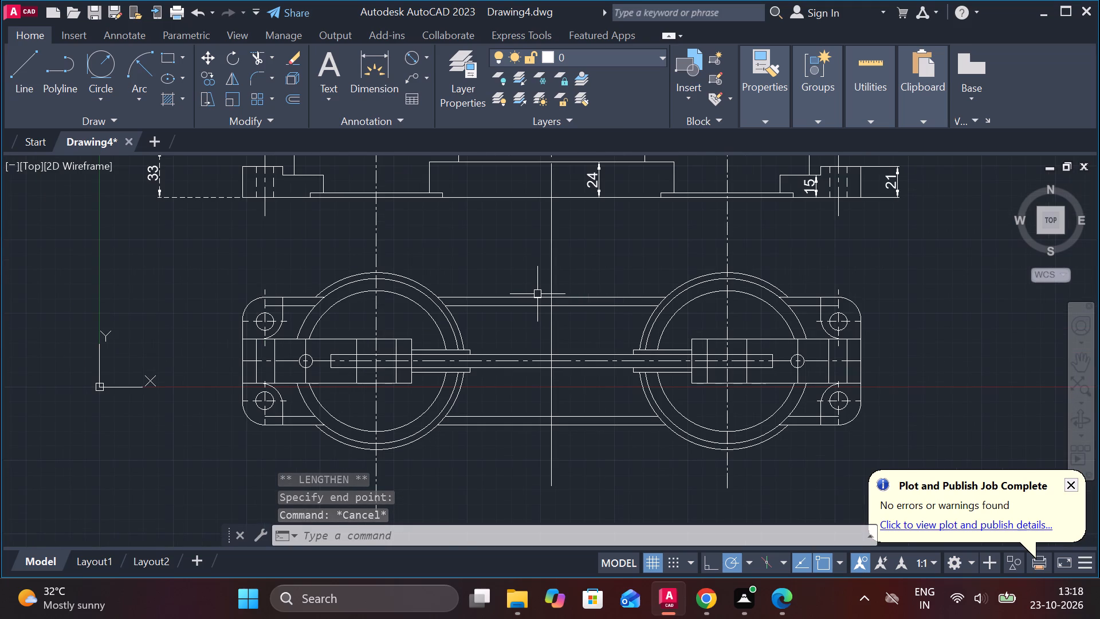
scroll(533, 378, up, 3)
scroll(575, 361, down, 3)
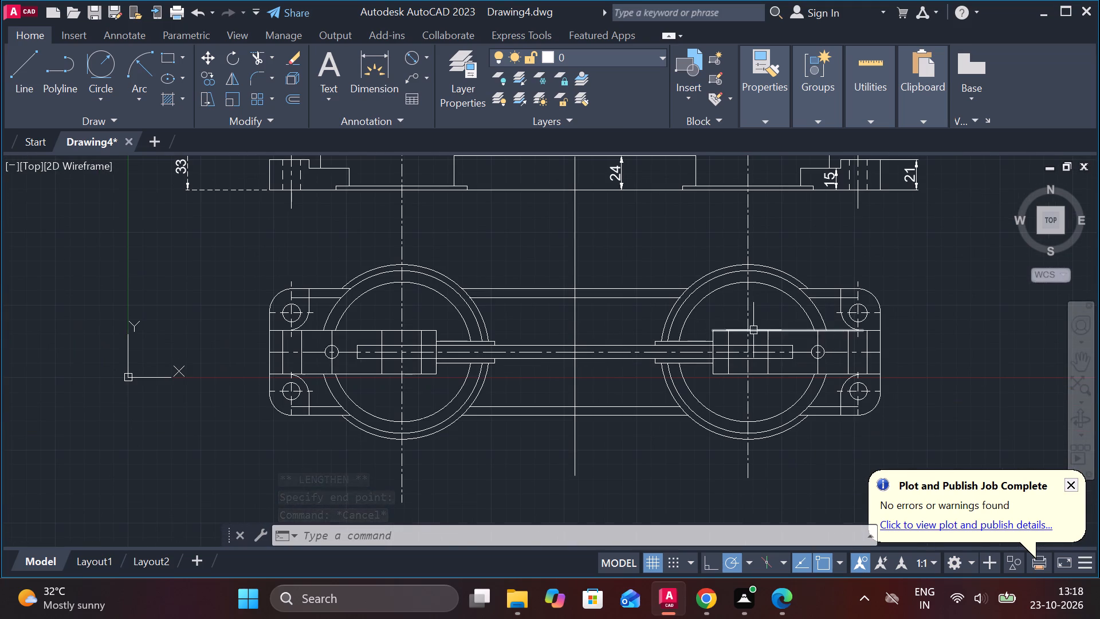
scroll(671, 323, down, 1)
click(610, 268)
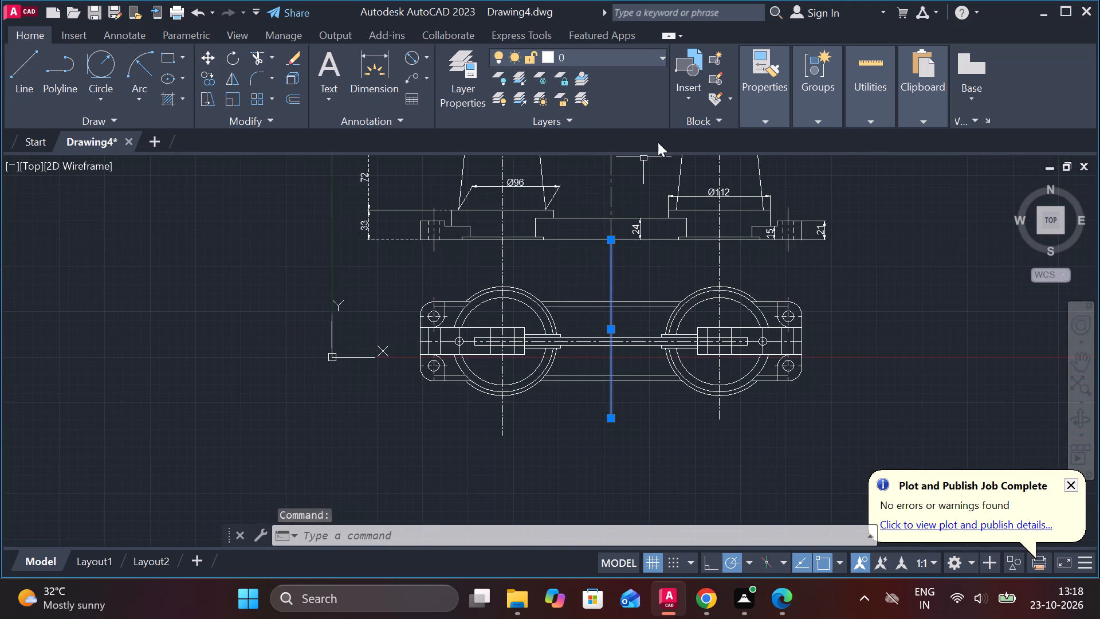
click(765, 119)
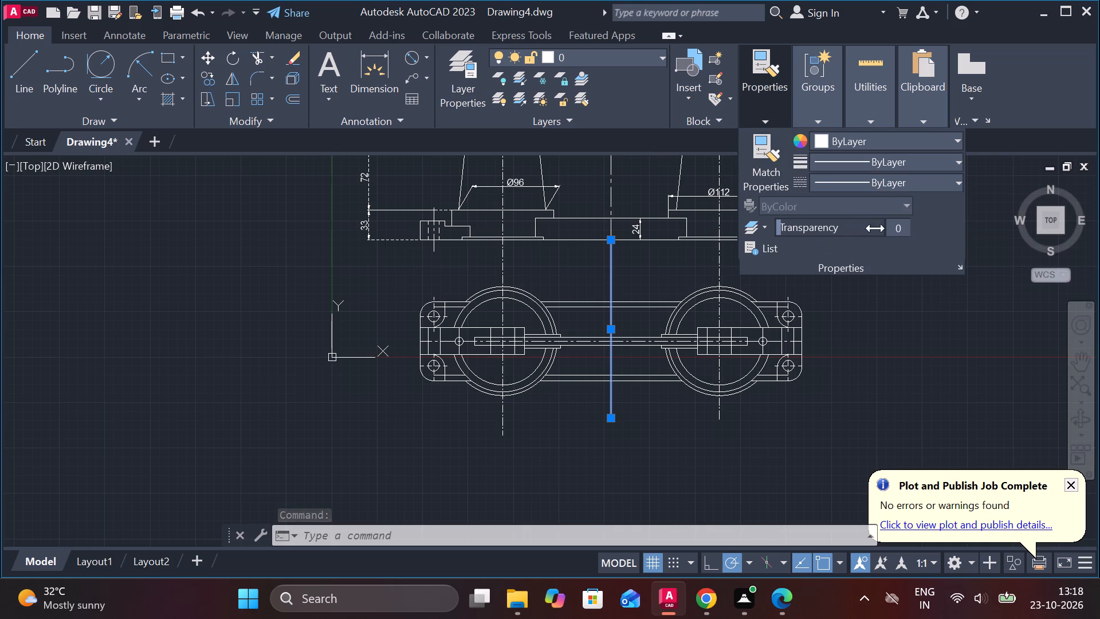
click(887, 184)
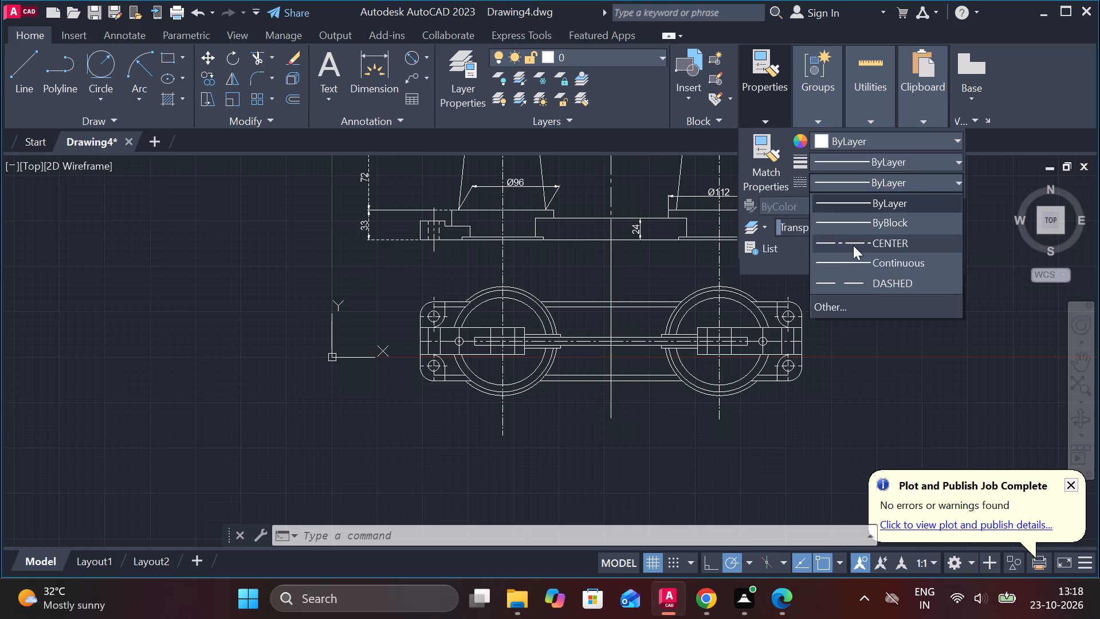
click(853, 245)
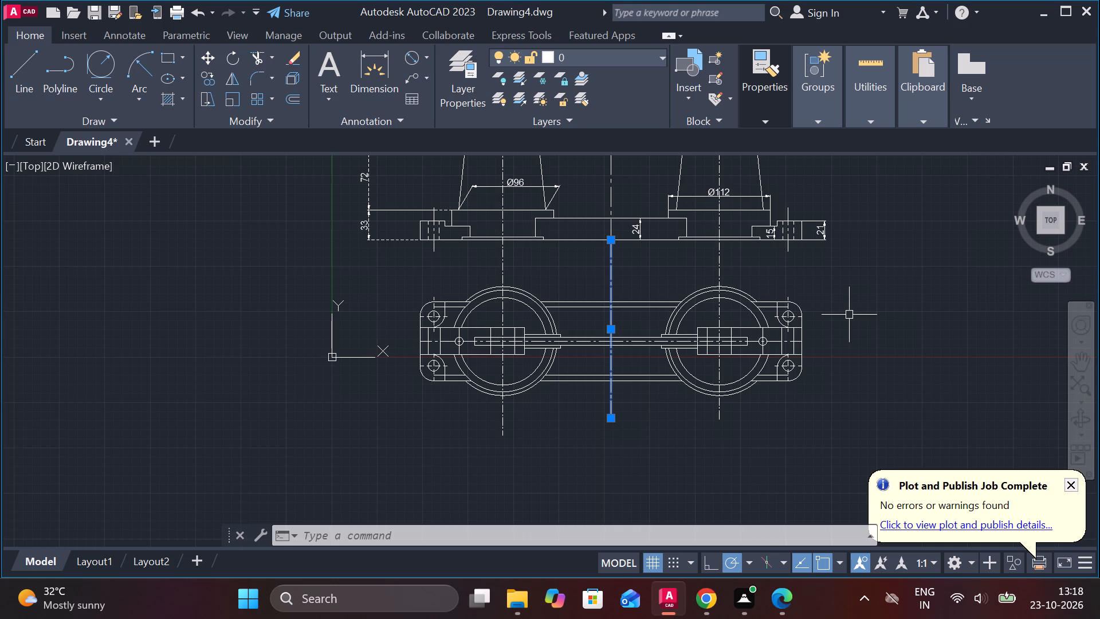
key(Escape)
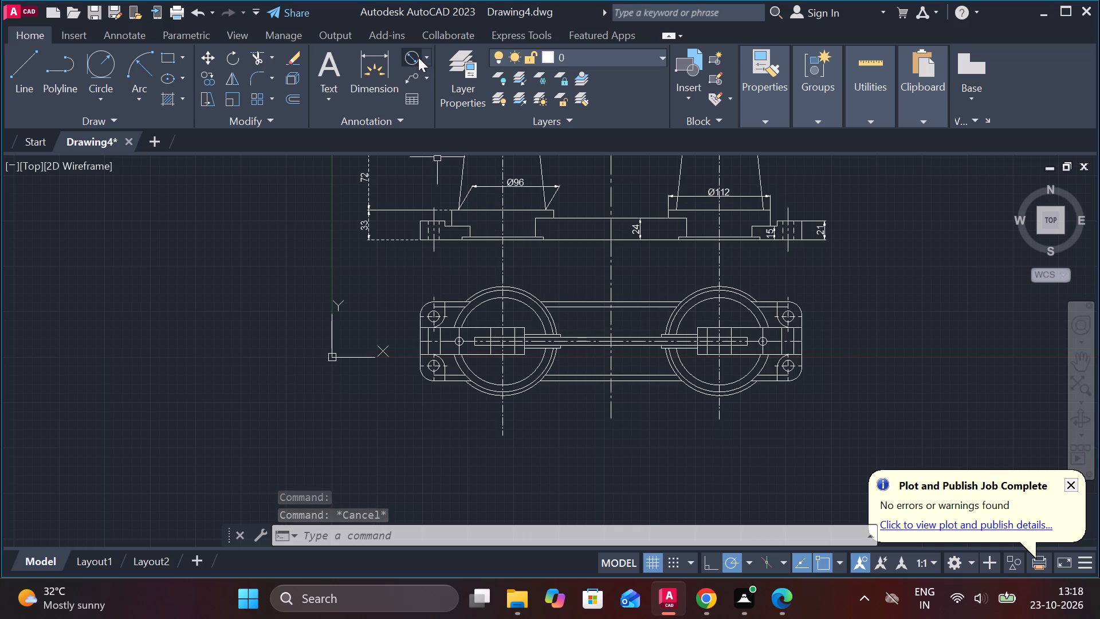
Turn off drawing the dimension line between extension lines in the ISO-25 dimension style and make that style current.
key(d)
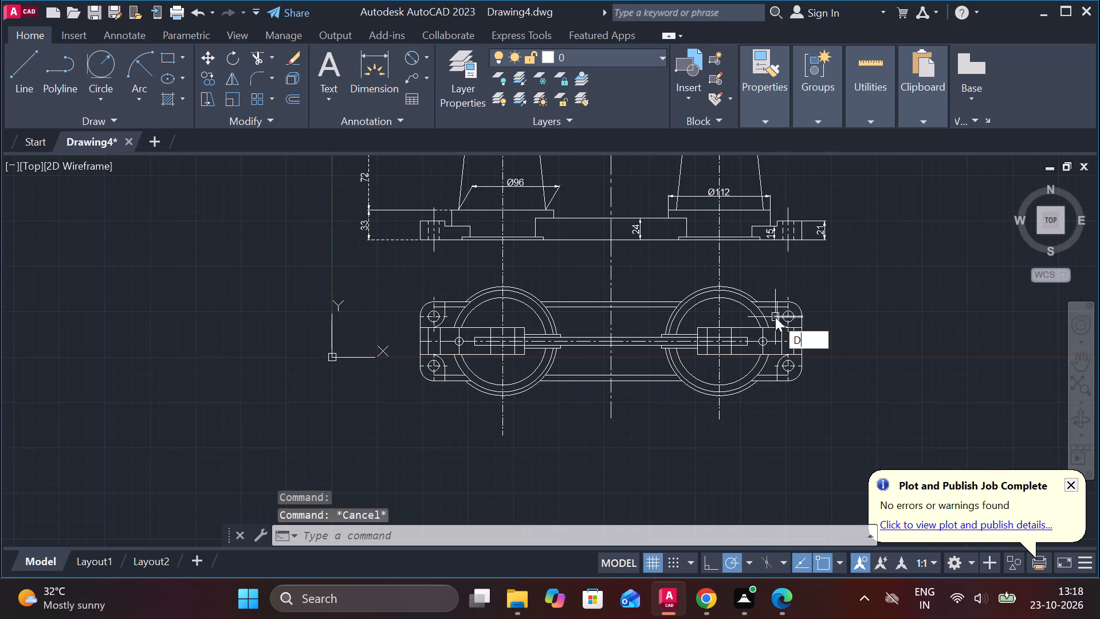
key(space)
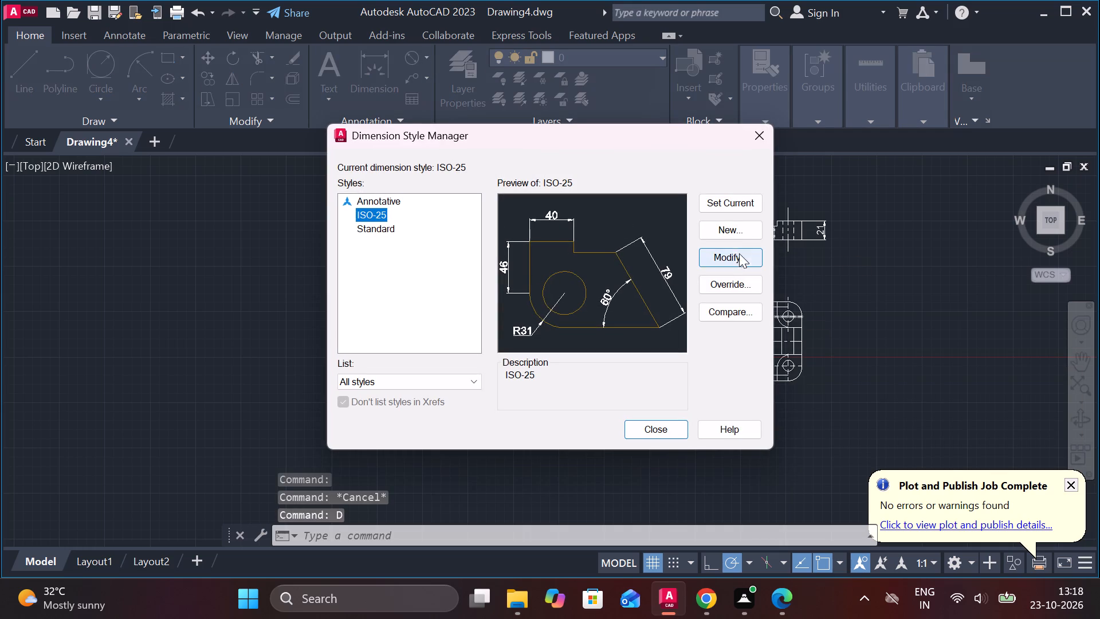
click(735, 254)
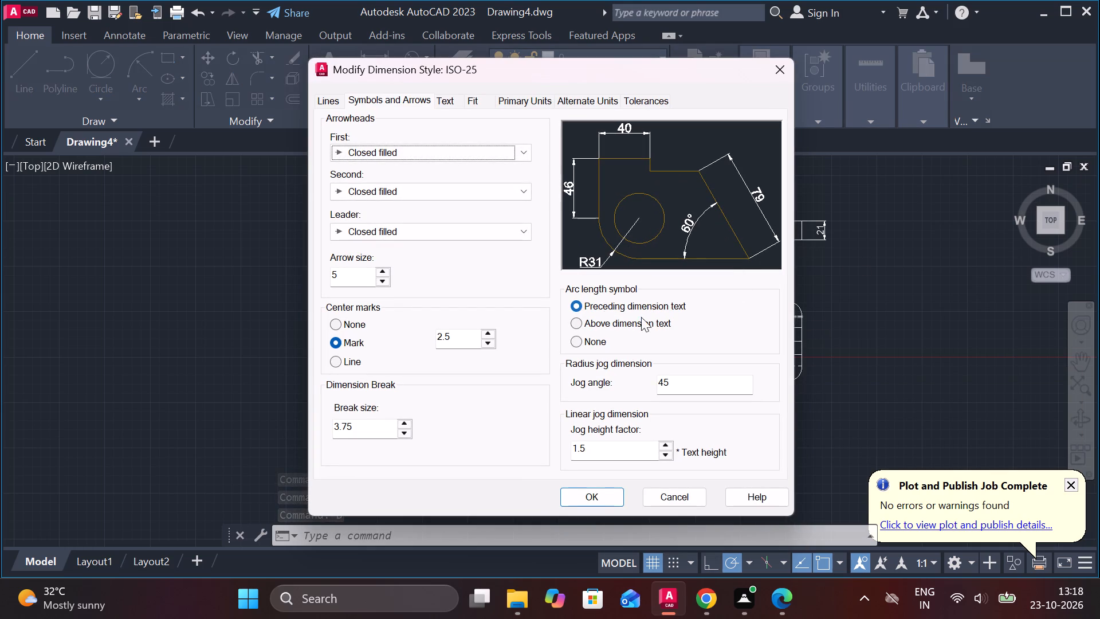
click(476, 104)
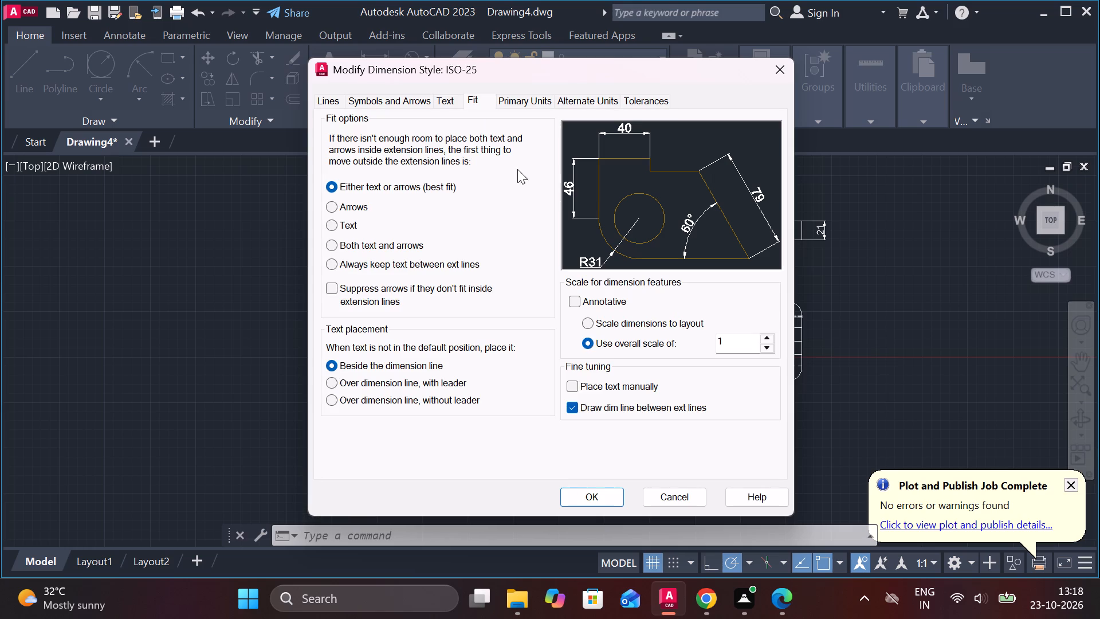
click(573, 405)
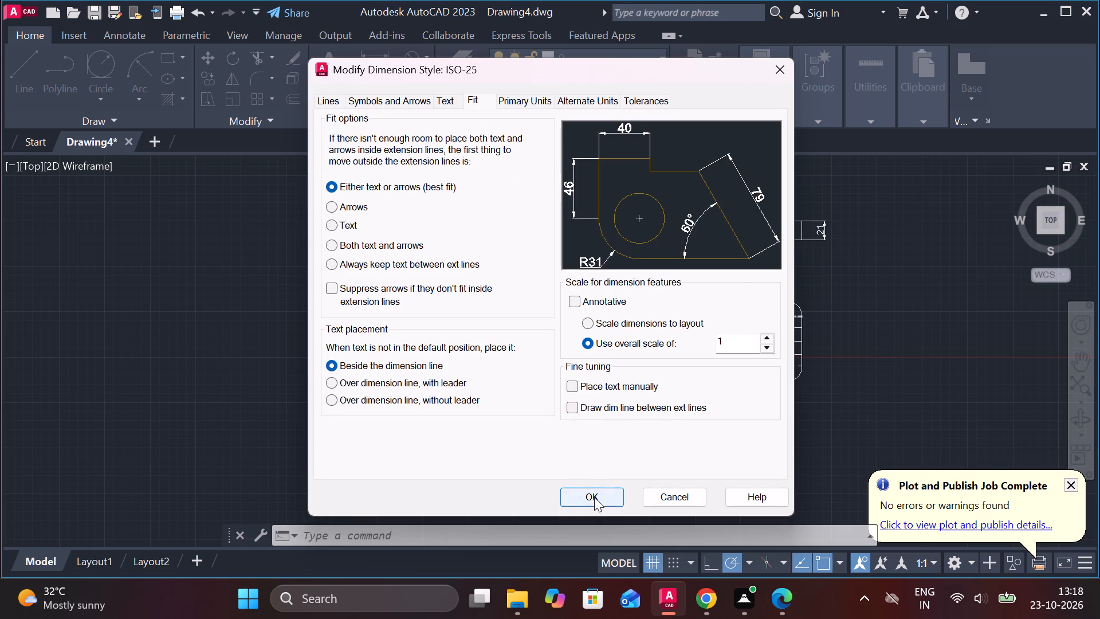
click(594, 497)
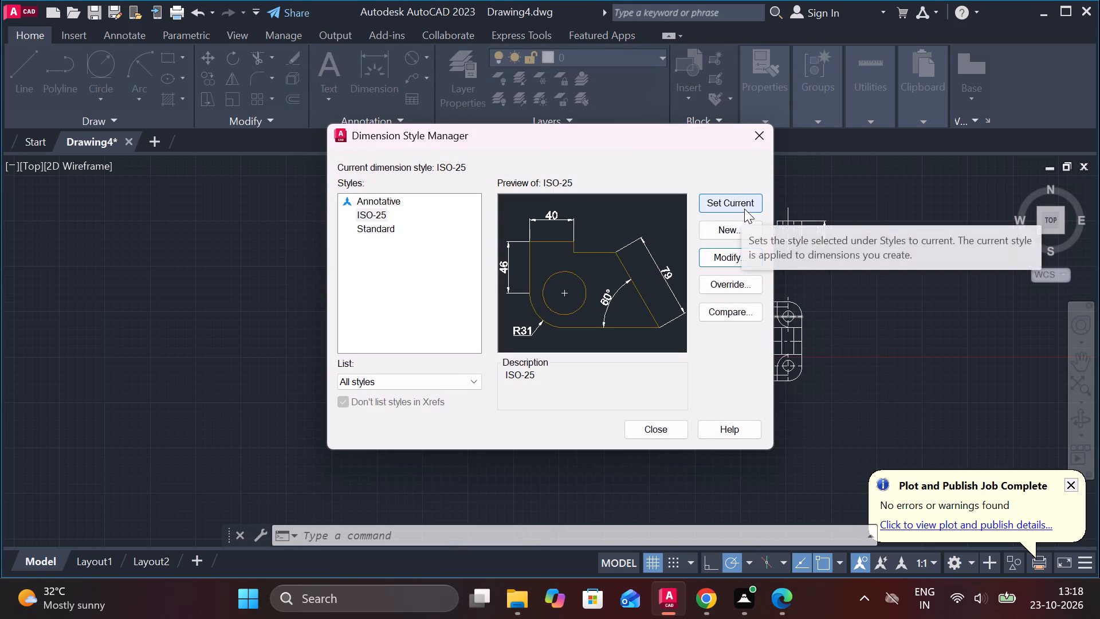
click(744, 209)
click(667, 423)
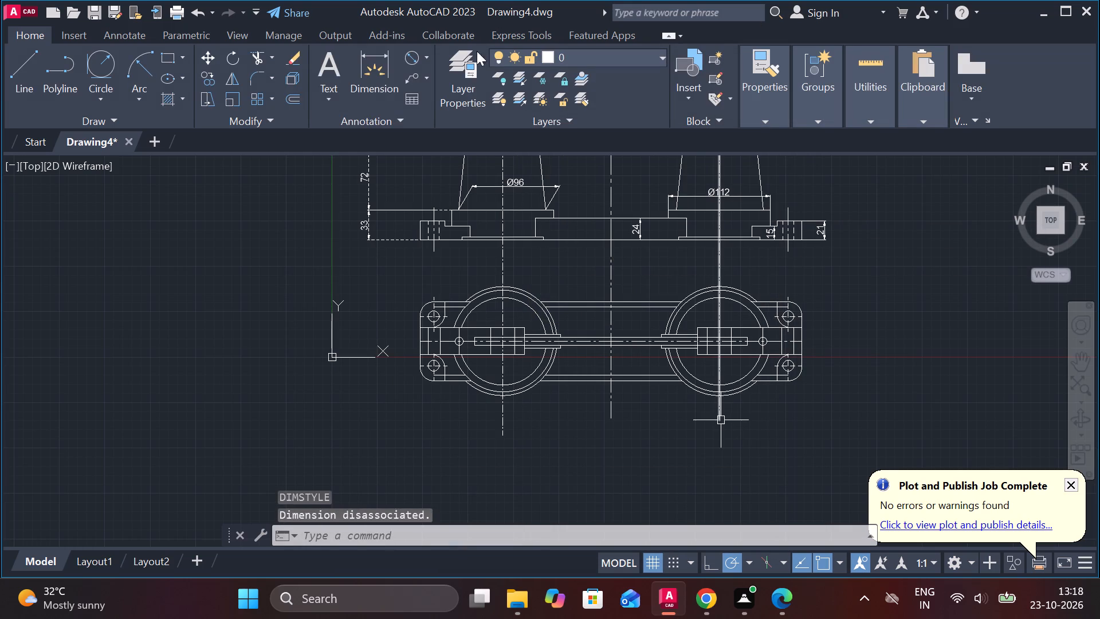
Add a diameter dimension to the right column's outermost ring in the plan view, with its text outside above the ring.
click(409, 62)
scroll(849, 279, up, 2)
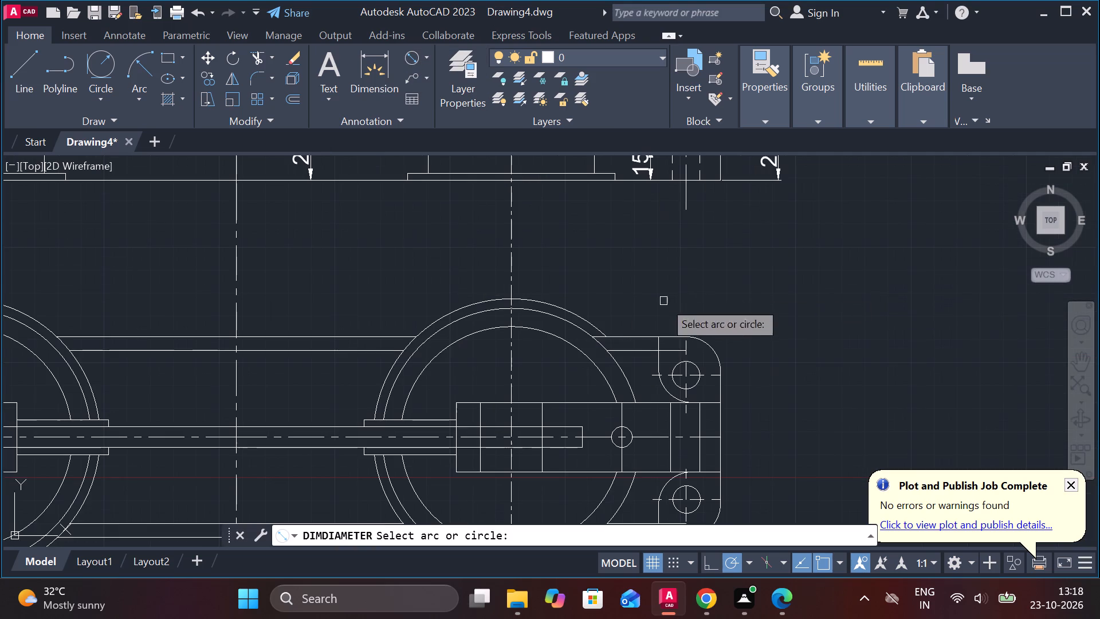
click(585, 314)
click(619, 273)
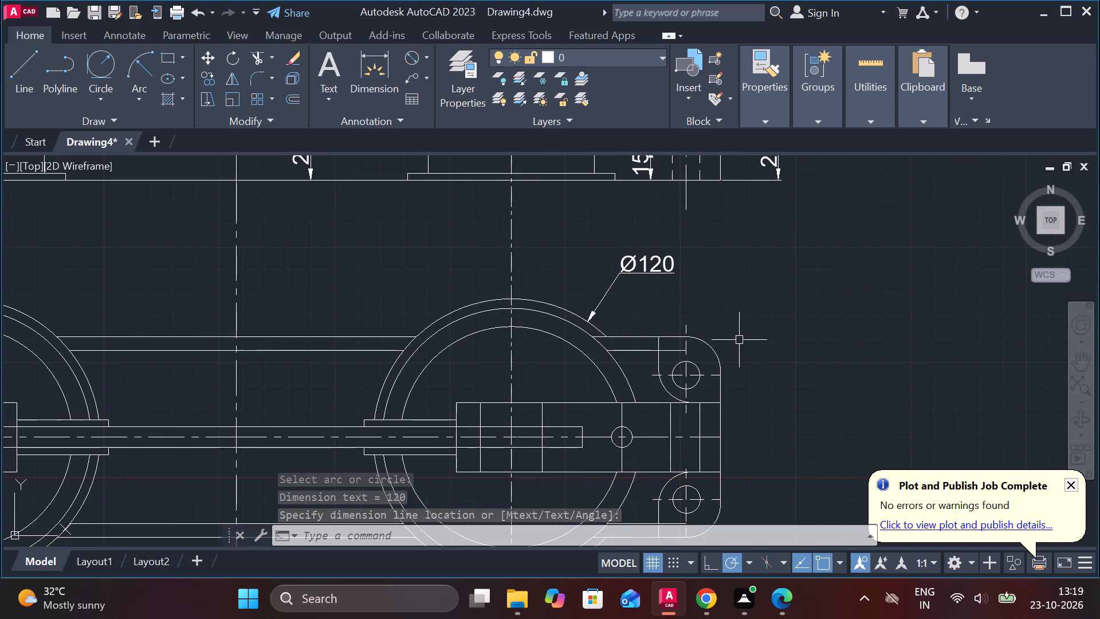
Examine the front view's existing dimensions and the plan view to find features that still need dimensioning.
scroll(744, 336, up, 1)
scroll(745, 336, down, 3)
middle_drag(774, 356, 910, 390)
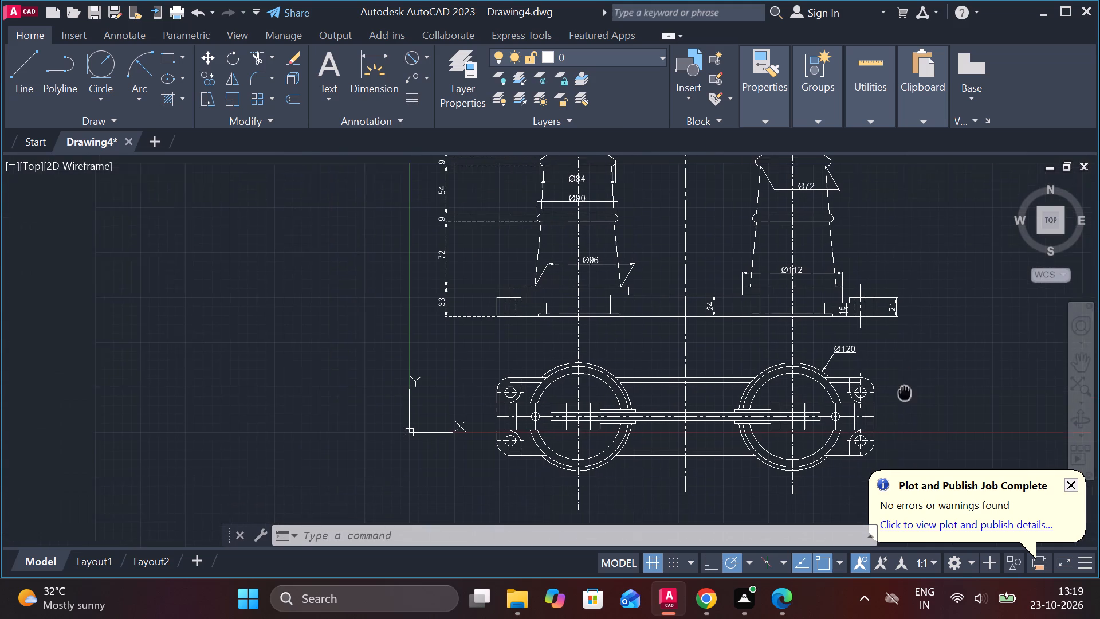
middle_drag(910, 390, 910, 390)
middle_drag(677, 396, 687, 463)
middle_drag(670, 425, 643, 398)
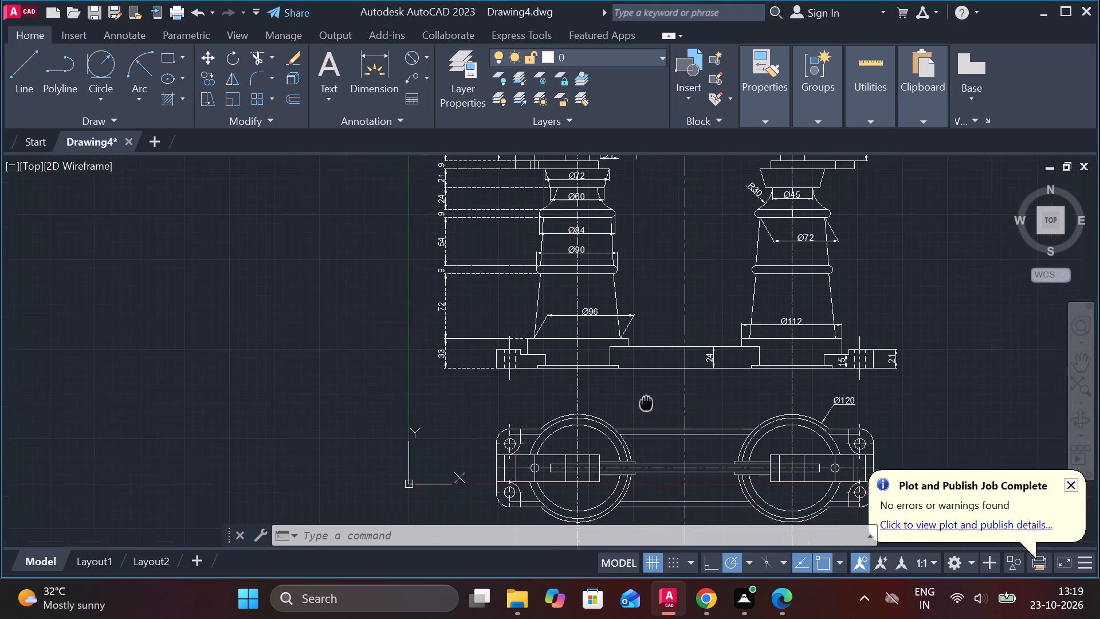
middle_drag(643, 398, 641, 336)
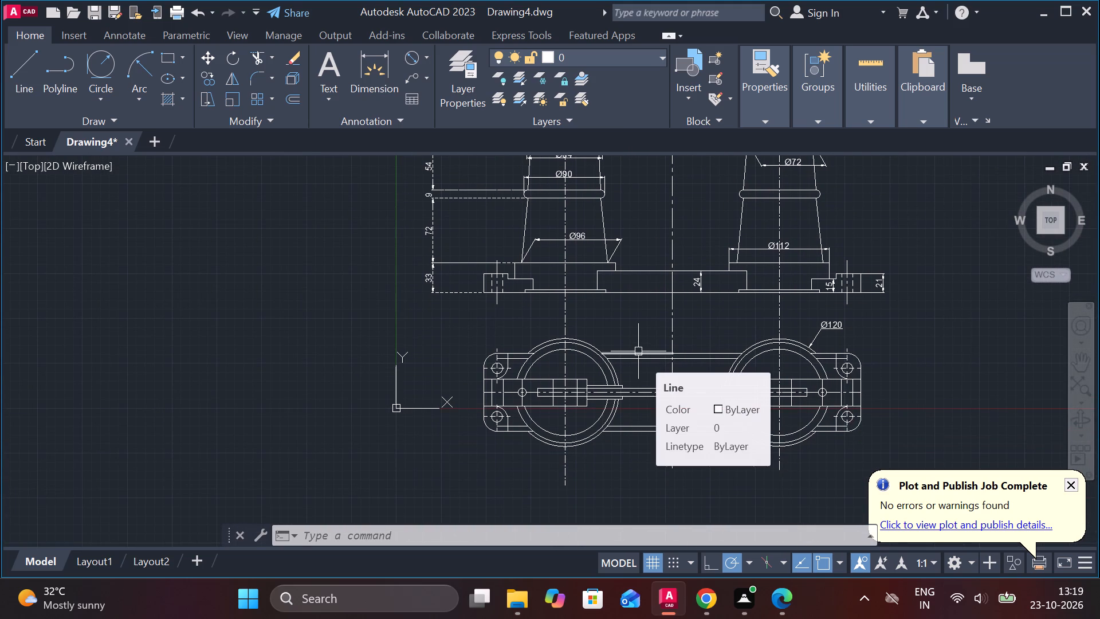
scroll(638, 351, down, 1)
scroll(648, 408, down, 1)
middle_drag(639, 408, 552, 353)
scroll(548, 365, up, 1)
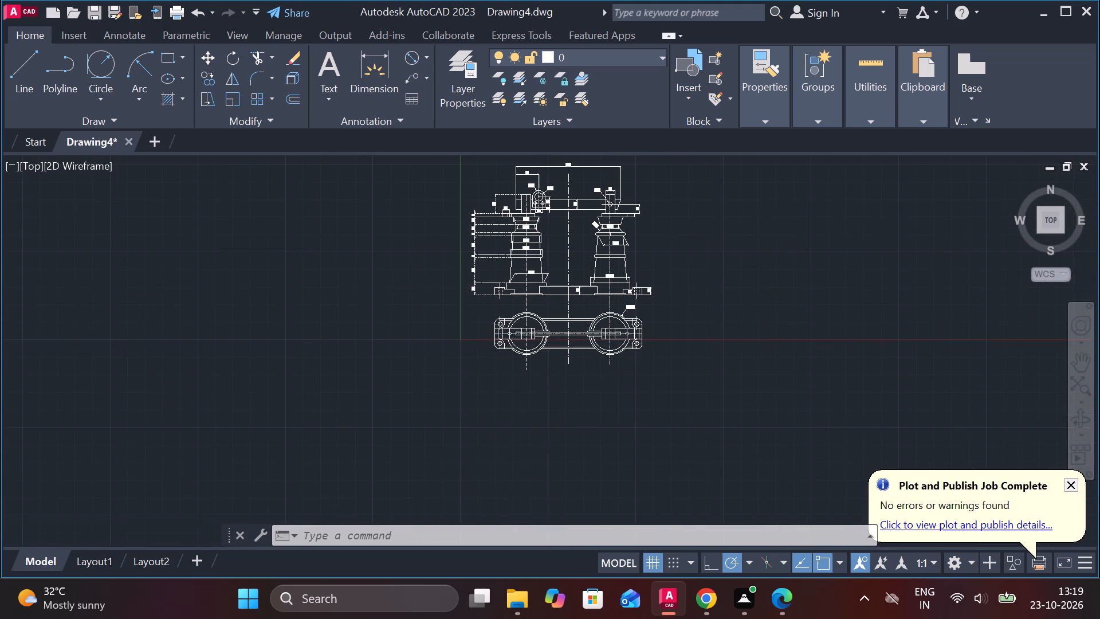
middle_drag(548, 365, 582, 431)
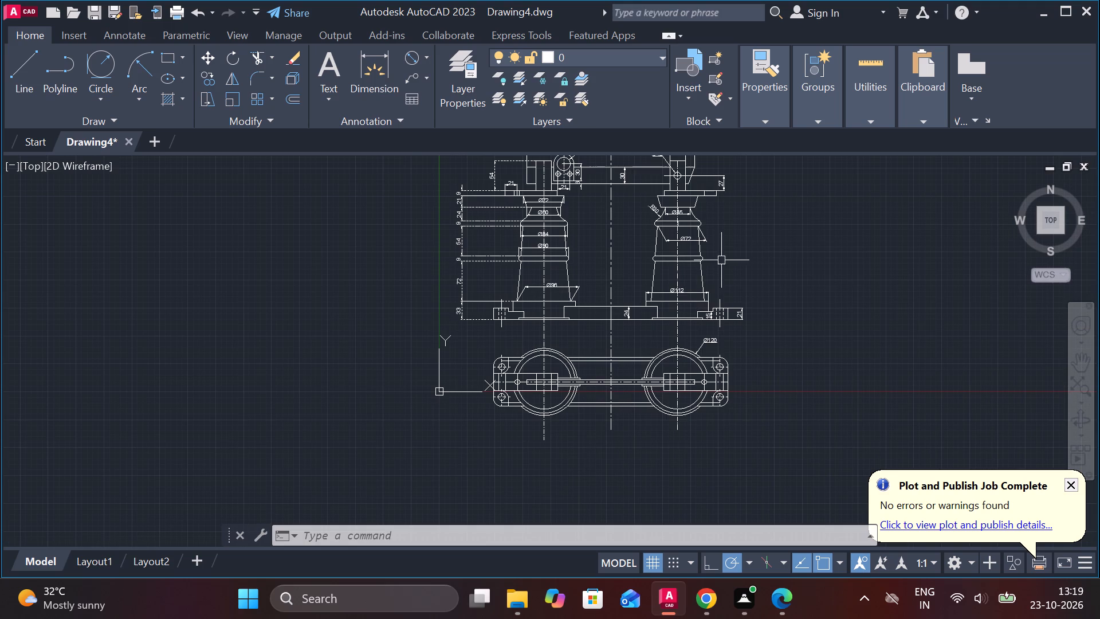
middle_drag(741, 253, 773, 309)
scroll(771, 309, up, 1)
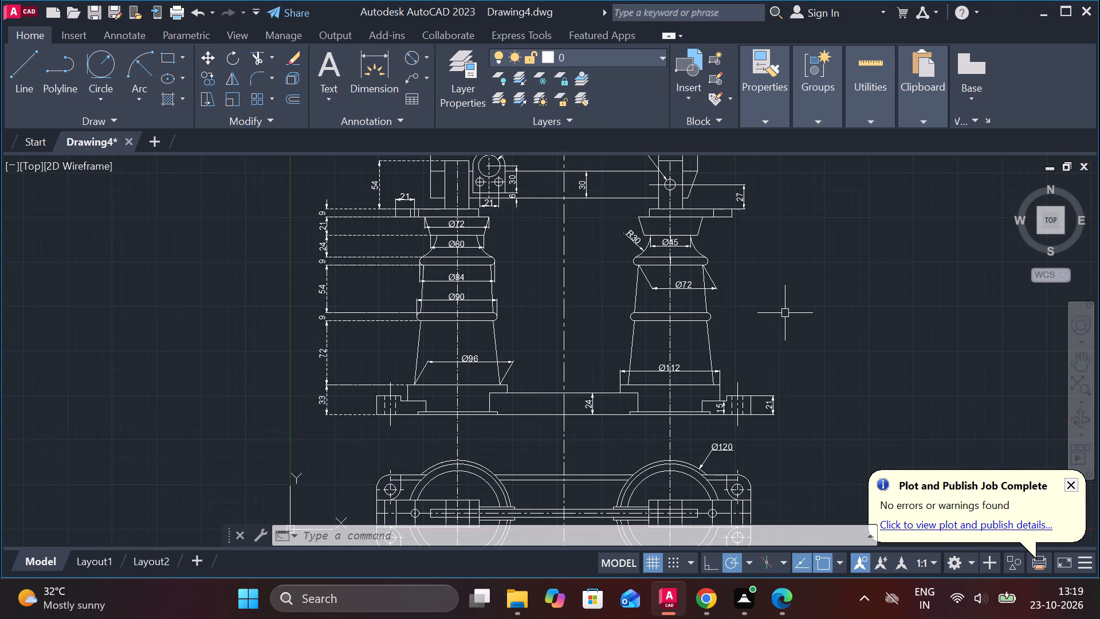
scroll(781, 307, up, 2)
scroll(849, 326, down, 1)
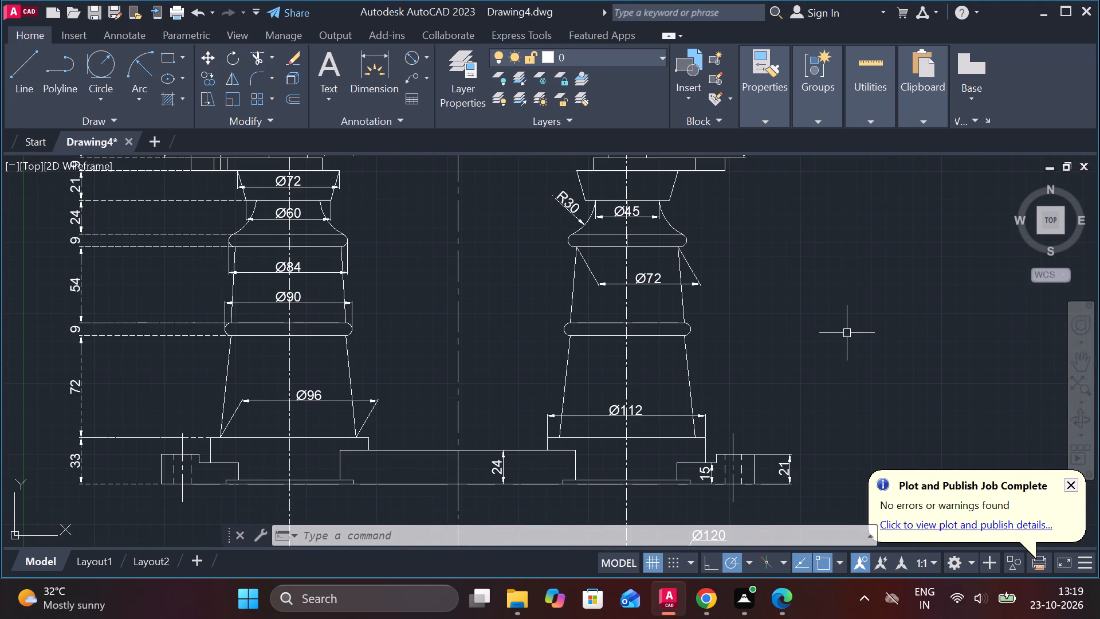
middle_drag(855, 335, 1020, 193)
middle_drag(913, 360, 857, 228)
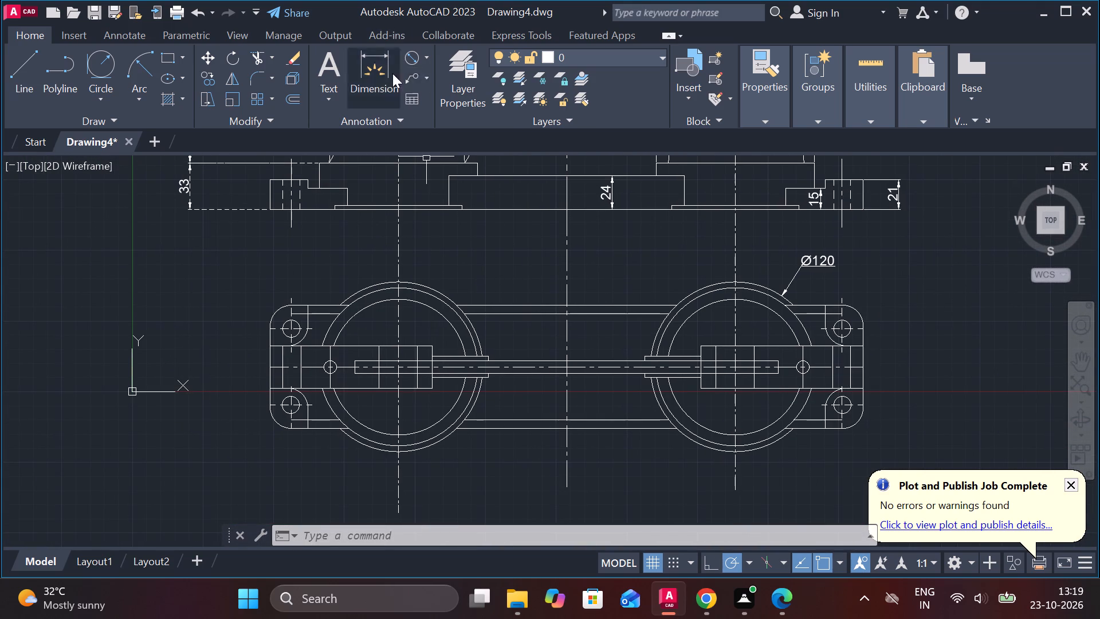
Add a vertical linear dimension for the shallow step's height under the left column's base in the front view.
click(429, 54)
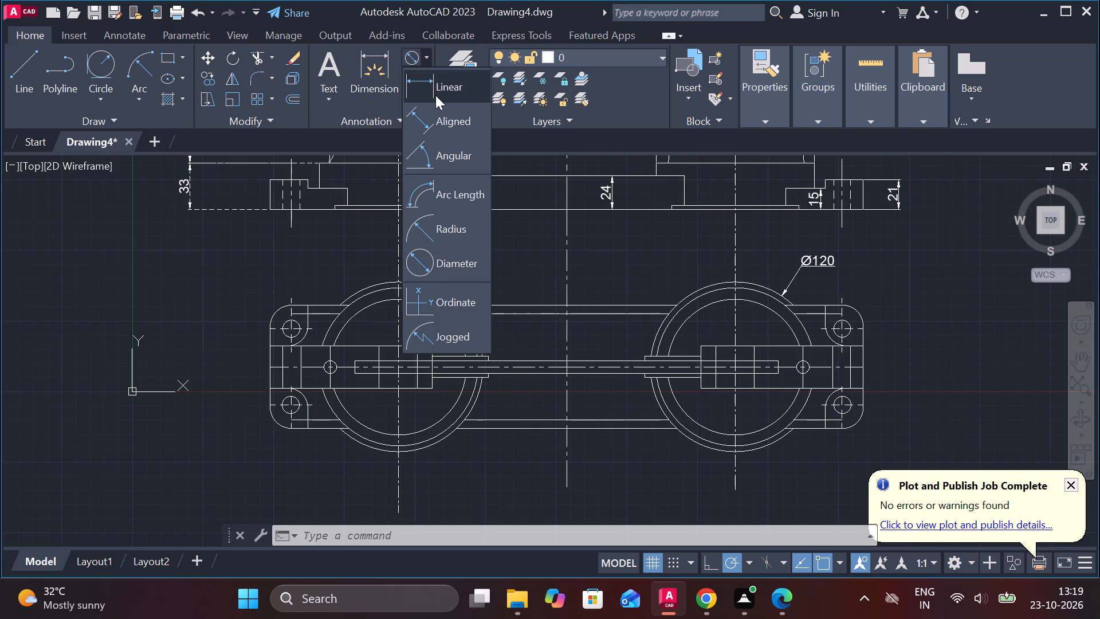
click(435, 95)
scroll(379, 228, up, 2)
middle_drag(459, 236, 481, 303)
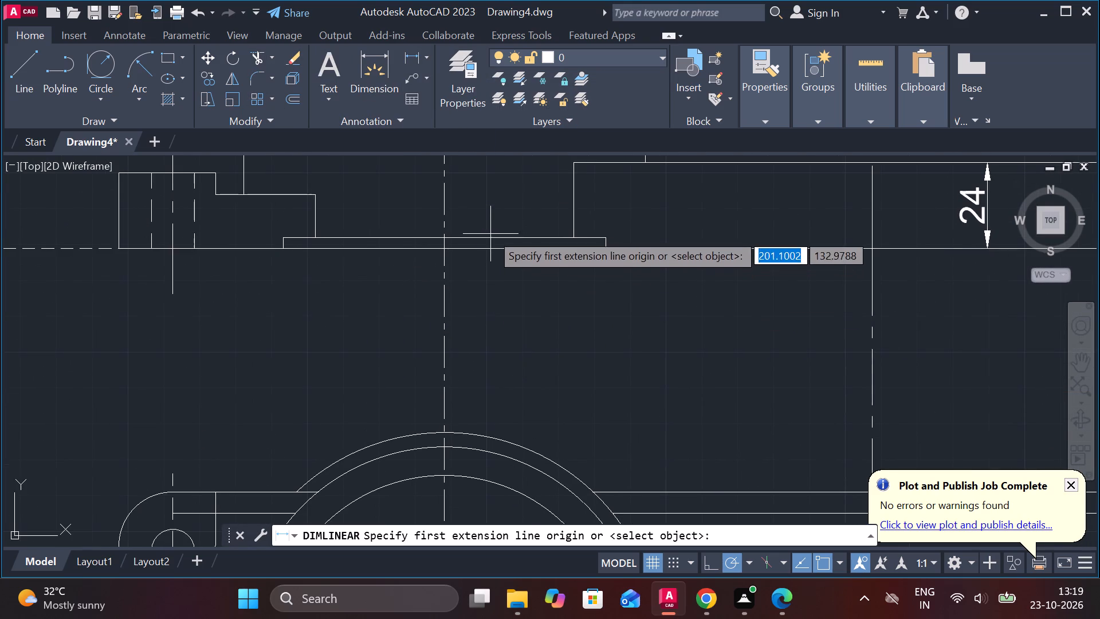
click(490, 232)
click(490, 246)
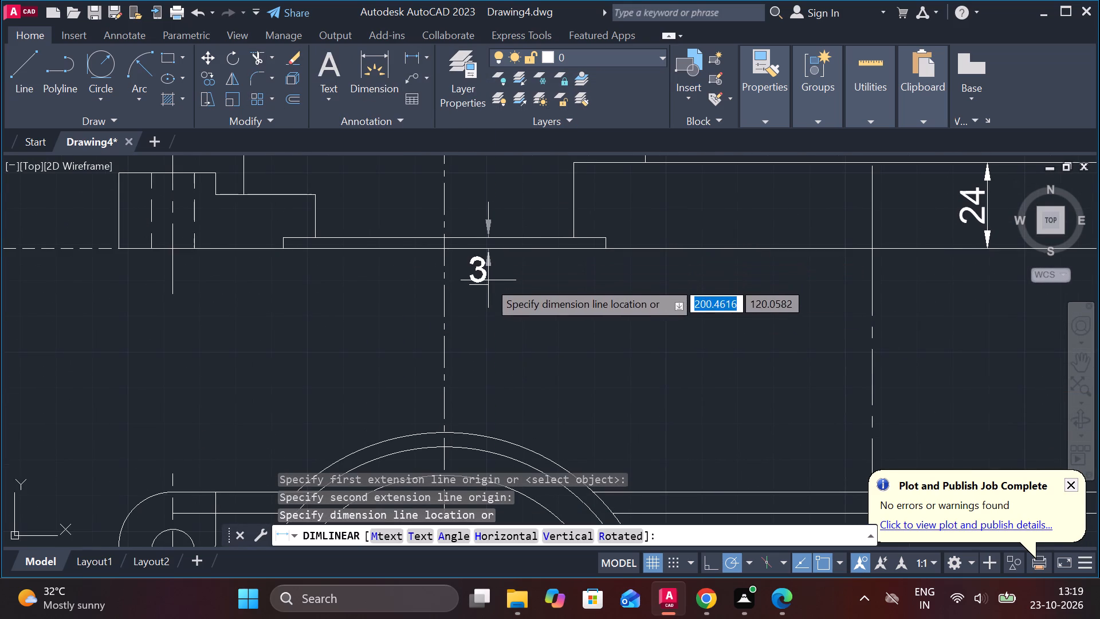
click(490, 282)
Add a vertical linear dimension across the thickness of the narrow connecting beam between the columns in the plan view.
scroll(558, 293, down, 1)
scroll(624, 340, down, 2)
middle_drag(626, 354, 611, 241)
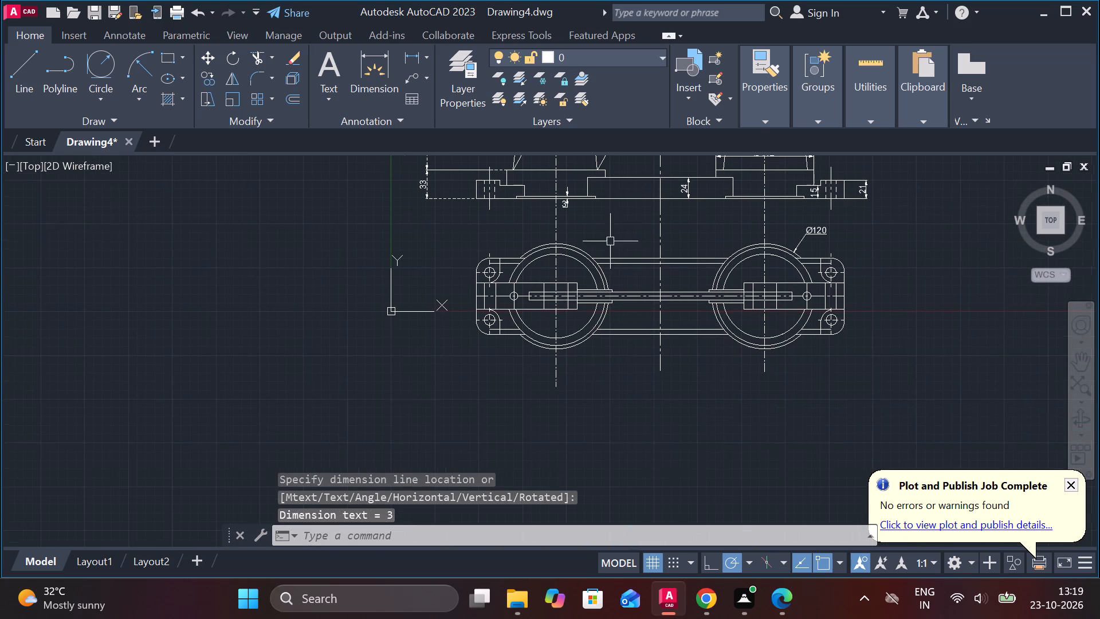
scroll(635, 305, up, 2)
key(space)
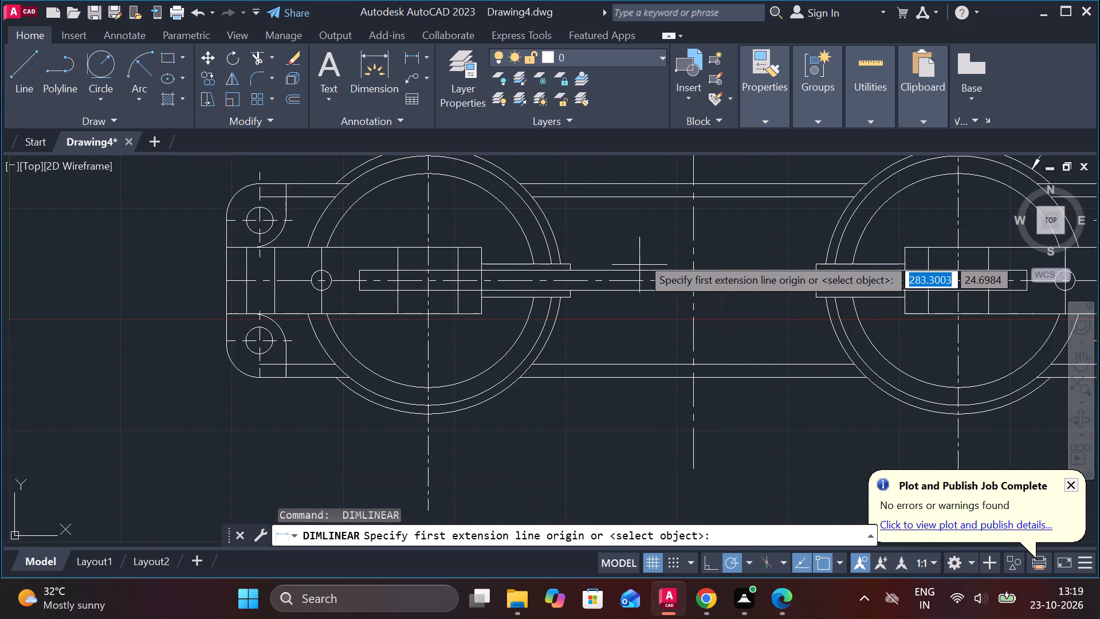
click(649, 263)
click(649, 293)
click(649, 309)
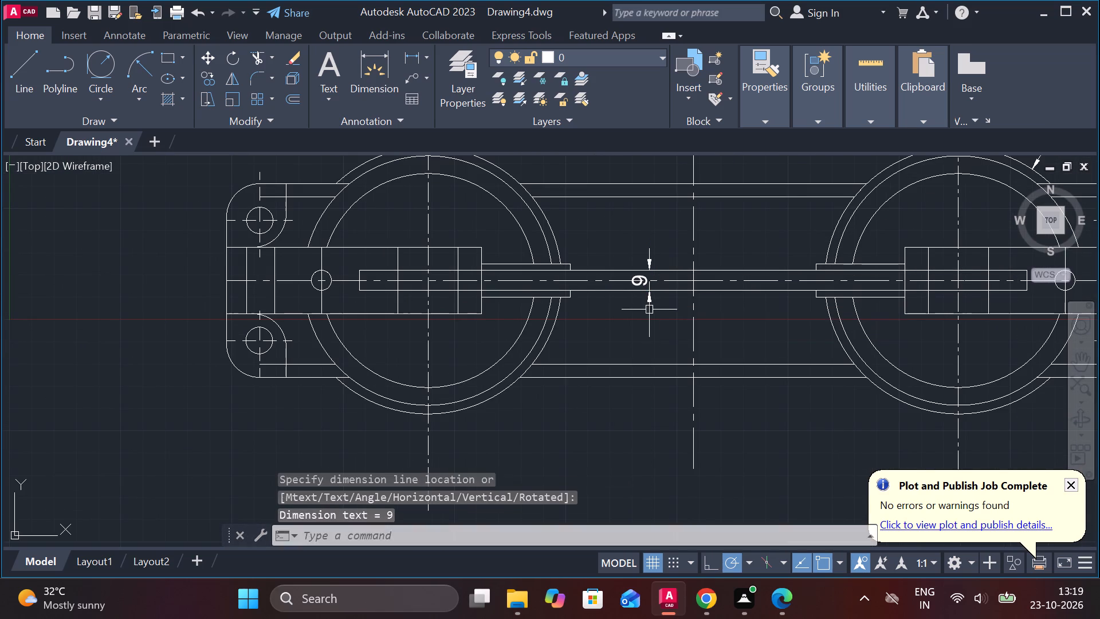
Add a vertical linear dimension for the upper strip's offset from the connecting beam's edge beside the left column in the plan view.
key(space)
scroll(571, 257, up, 3)
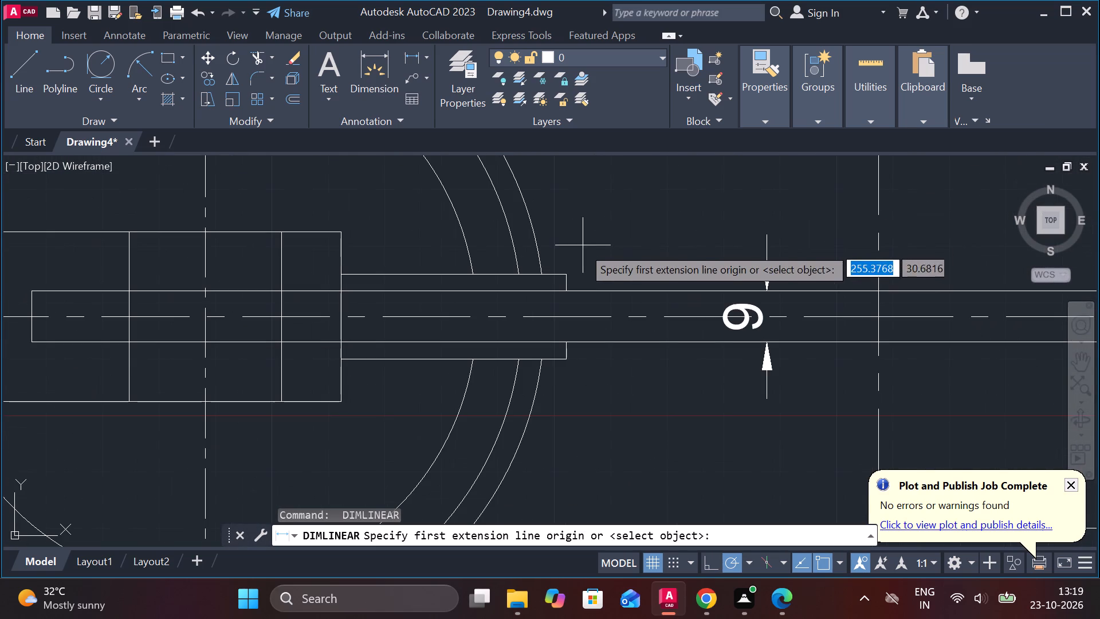
click(569, 270)
click(564, 293)
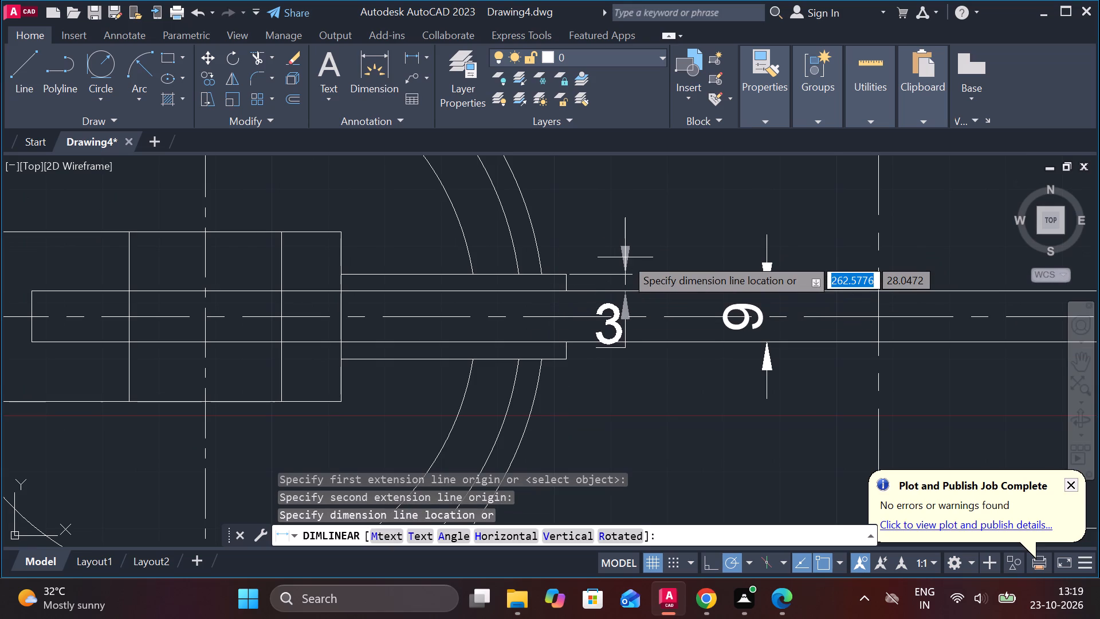
click(635, 290)
Move the strip offset dimension's text above the connecting beam, clear of the beam's centreline.
click(638, 312)
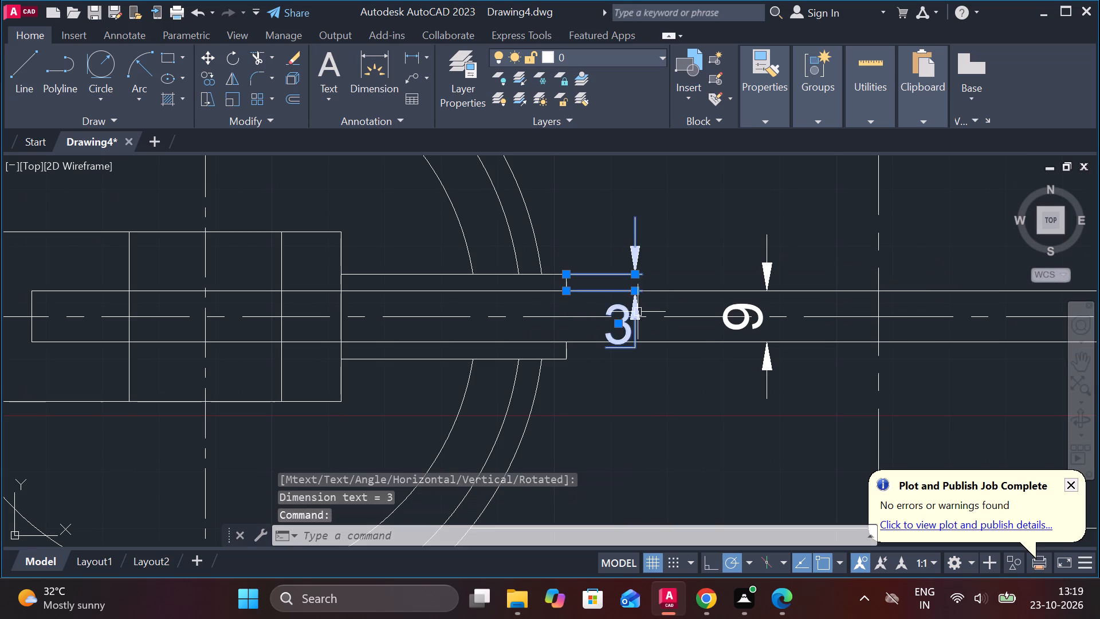
click(619, 324)
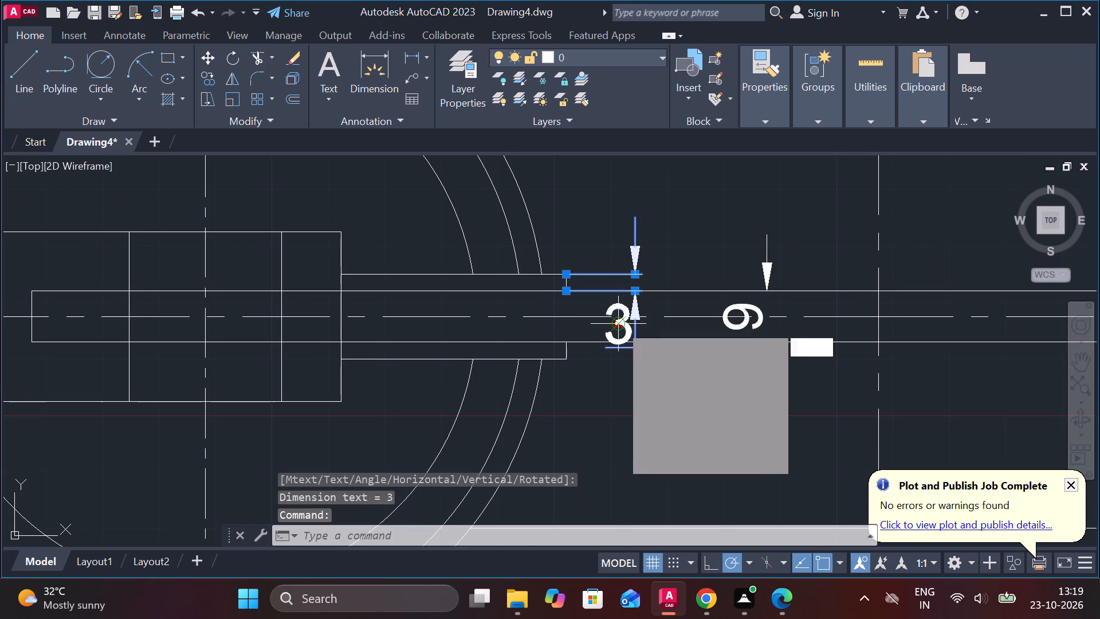
click(619, 205)
scroll(703, 213, down, 1)
key(Escape)
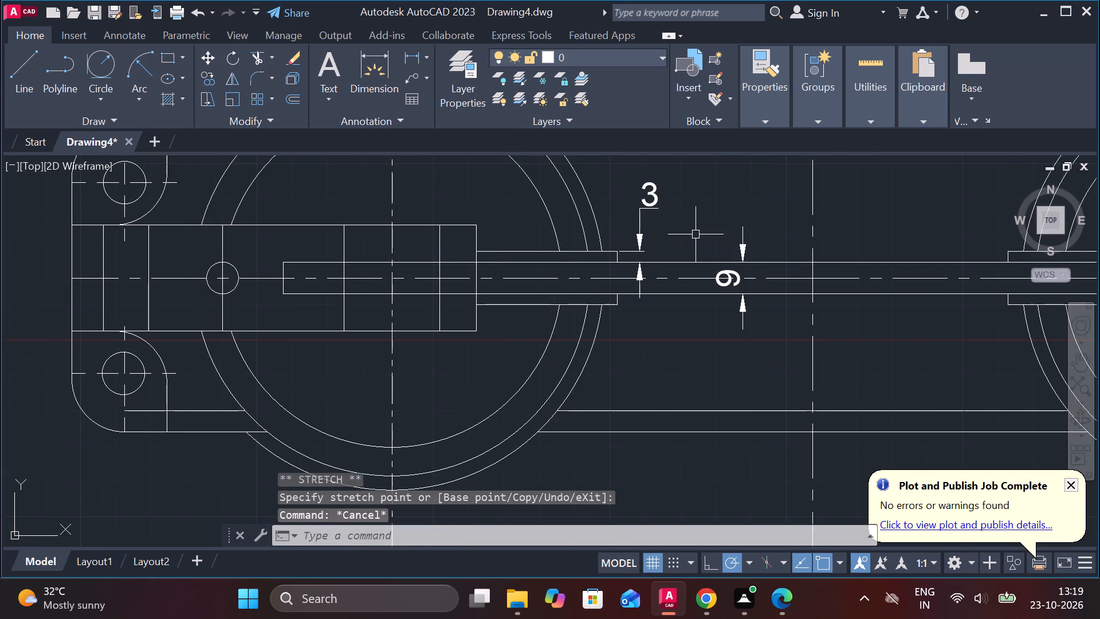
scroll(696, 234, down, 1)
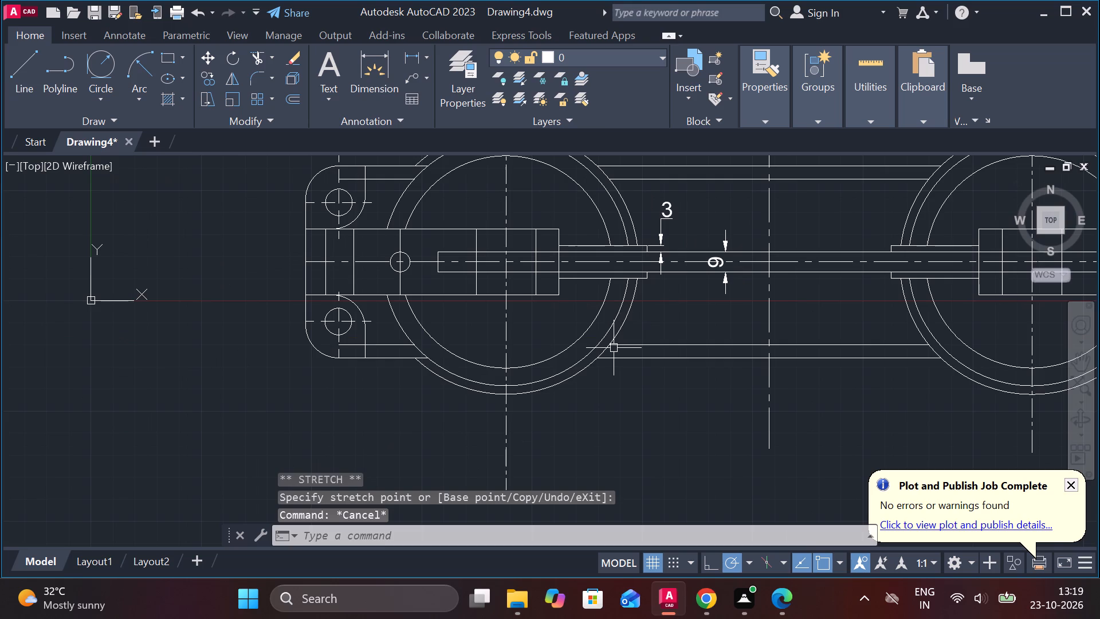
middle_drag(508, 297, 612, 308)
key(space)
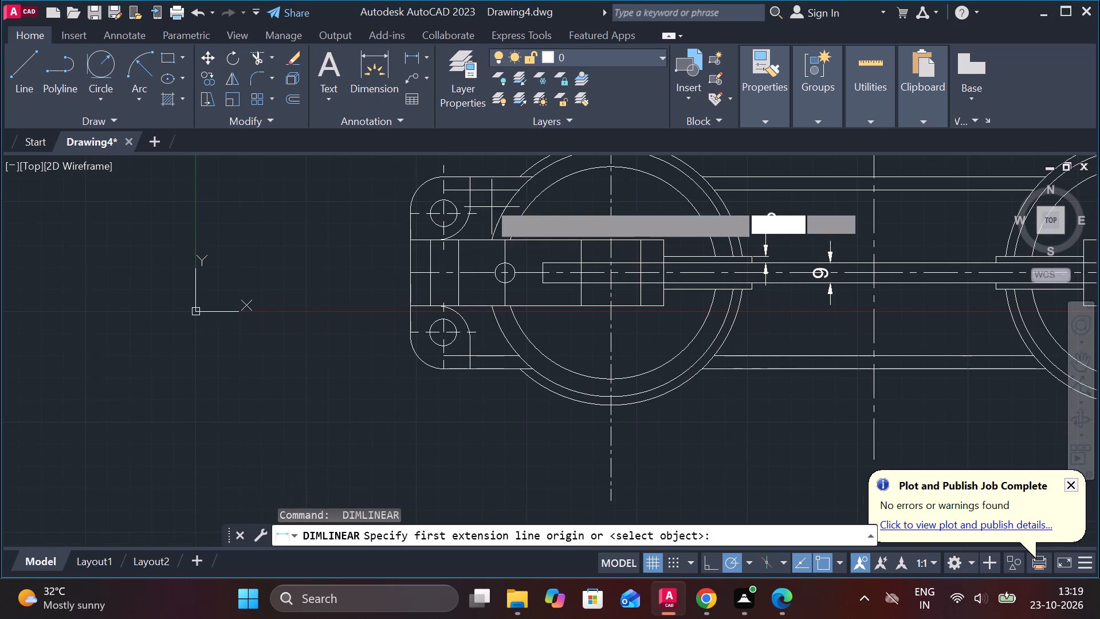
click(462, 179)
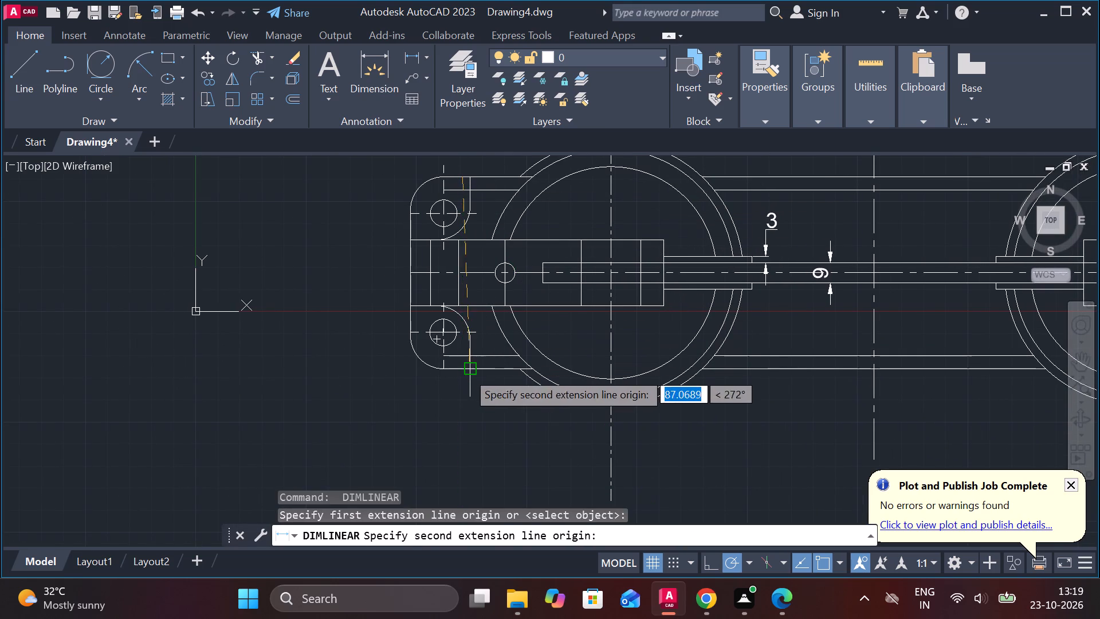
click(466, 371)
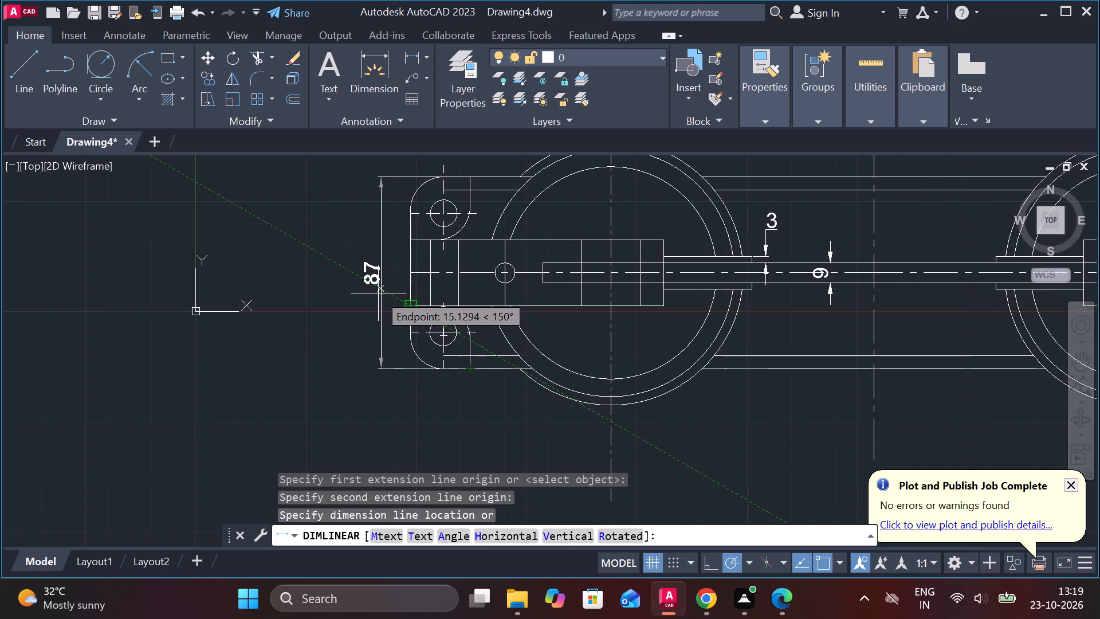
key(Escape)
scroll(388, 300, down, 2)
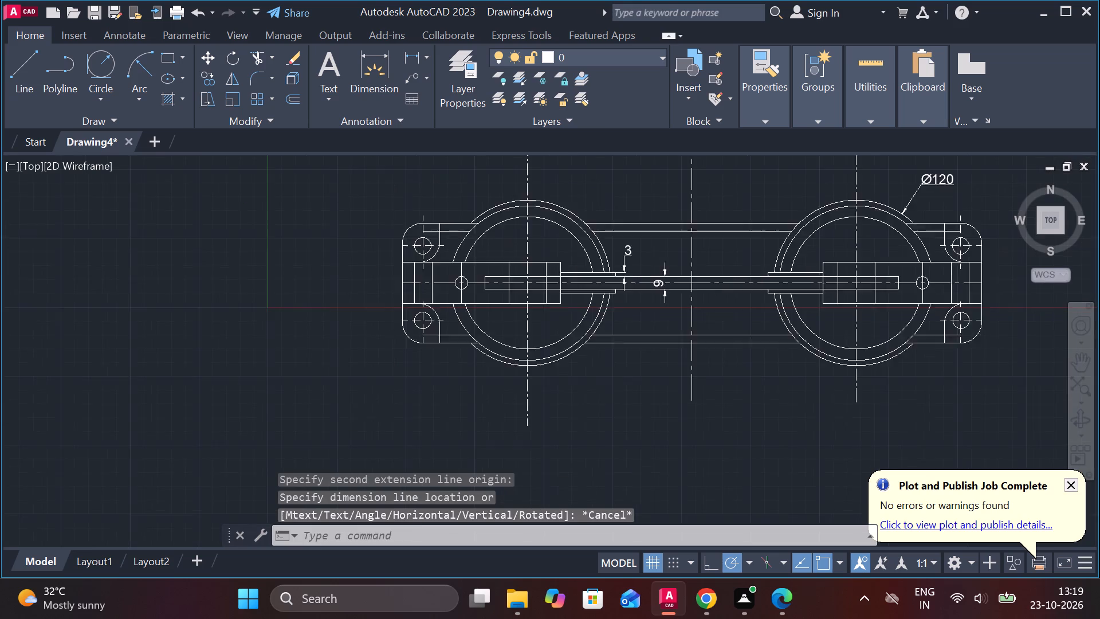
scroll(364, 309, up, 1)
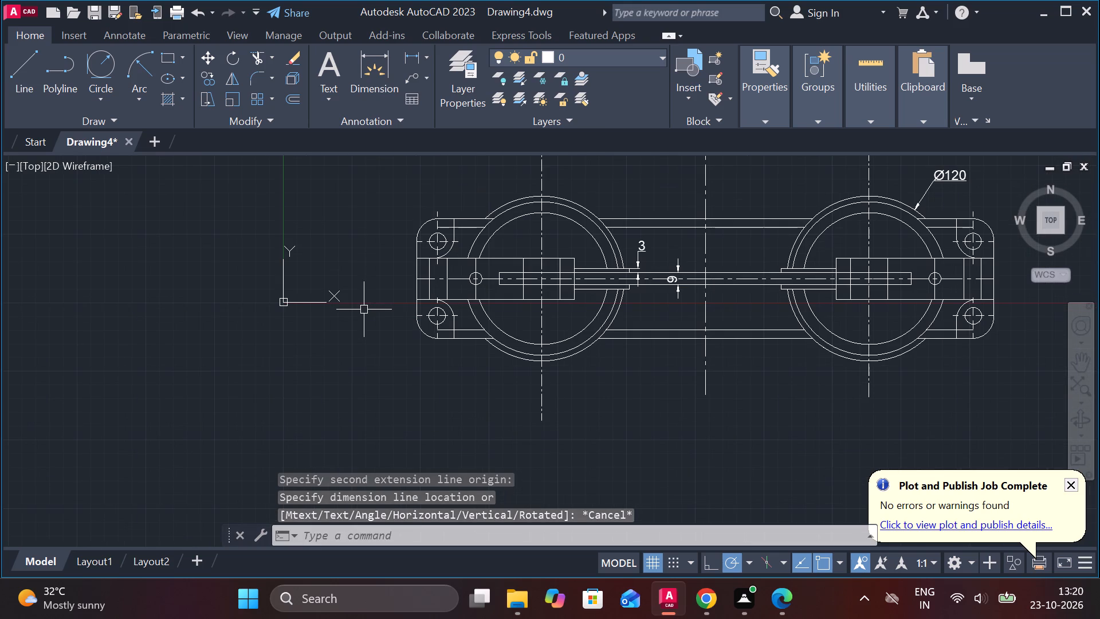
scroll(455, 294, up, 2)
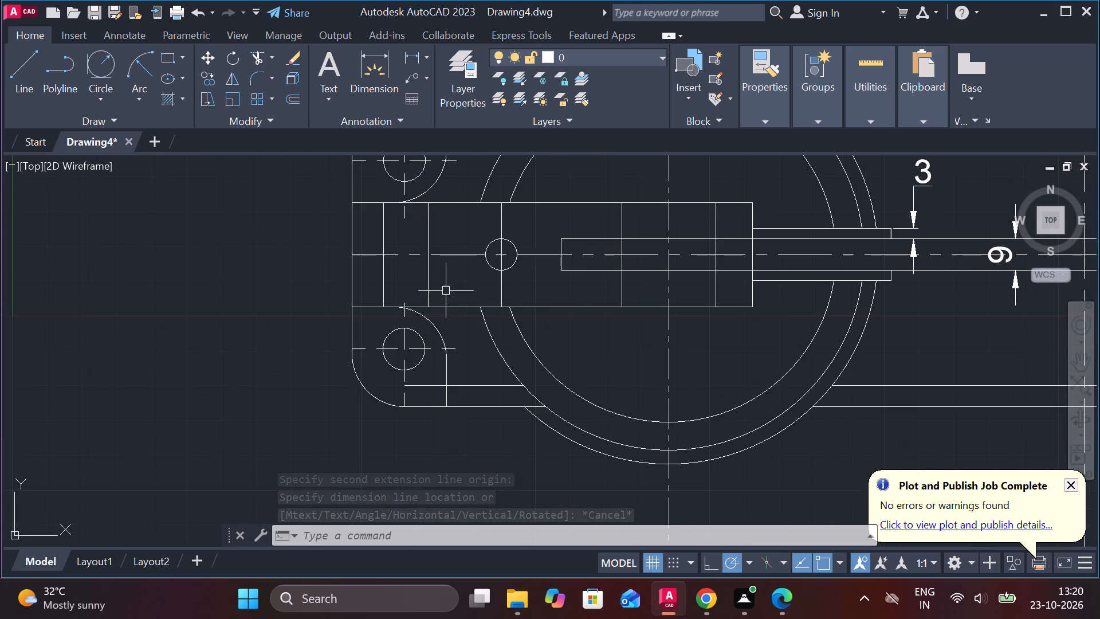
Add a vertical linear dimension for the central slab's width at the left end of the plan view.
middle_drag(454, 312, 573, 320)
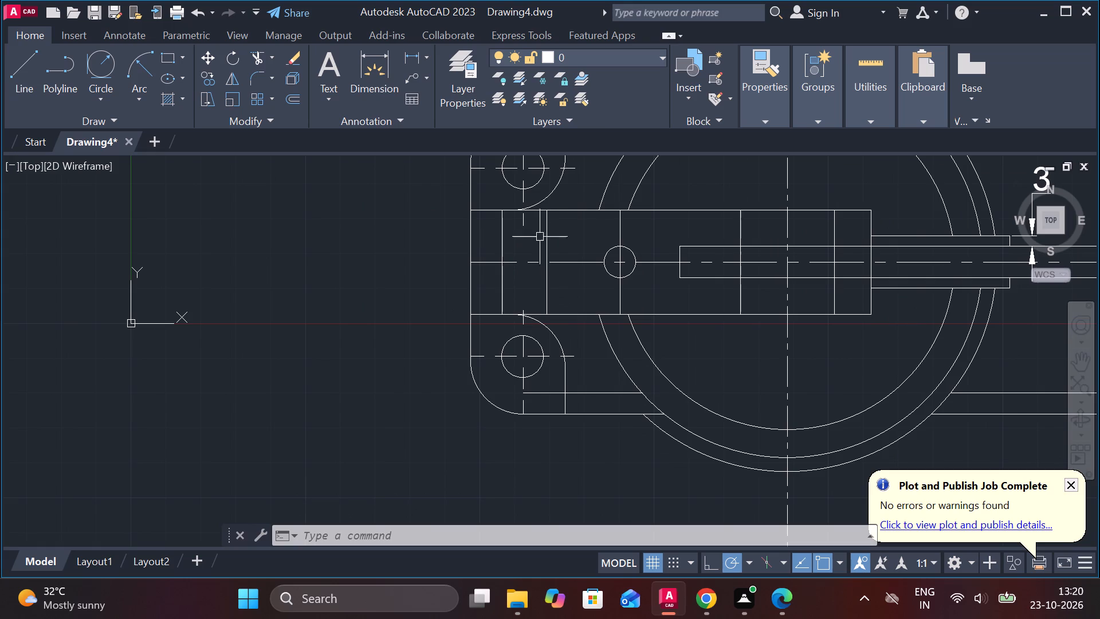
key(space)
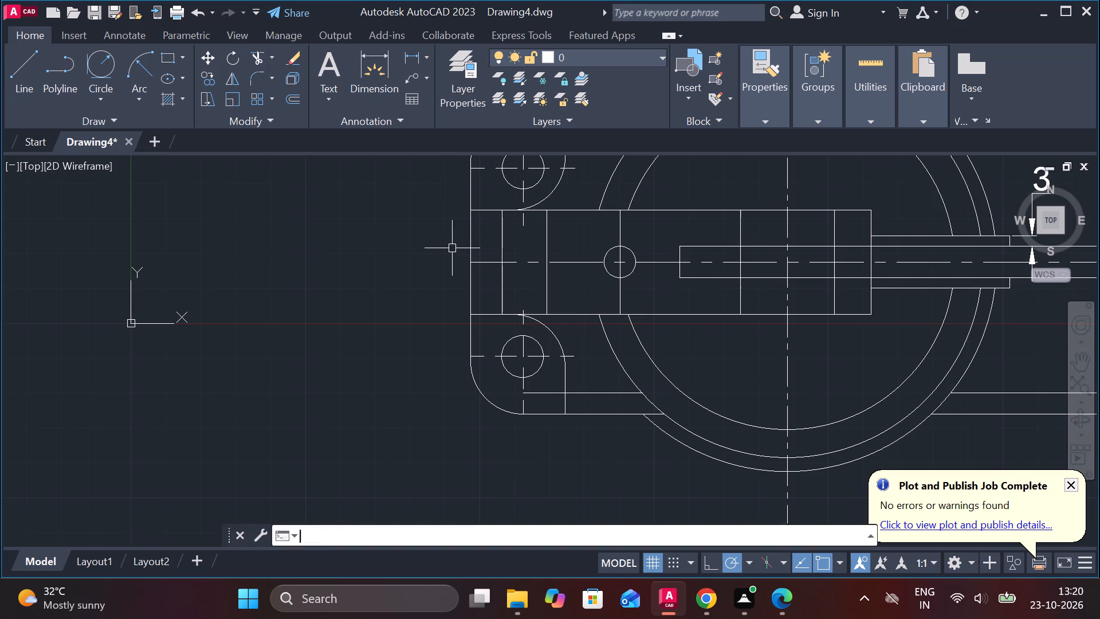
click(468, 217)
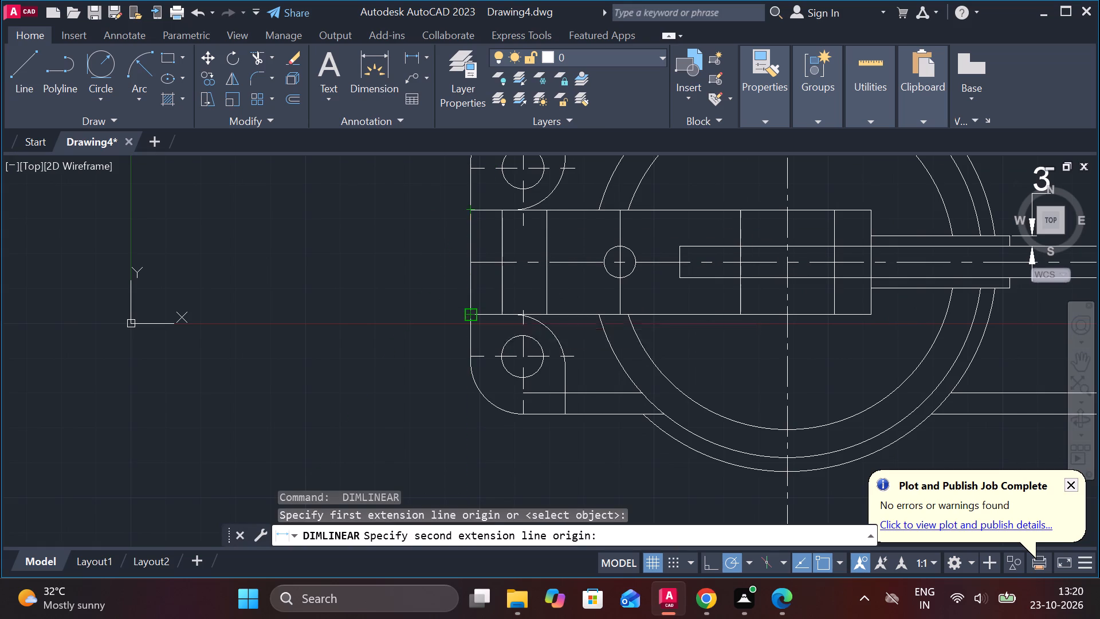
click(467, 311)
click(433, 290)
Add a vertical linear dimension for the base plate's overall width, outside the slab width dimension at the plan view's left end.
scroll(445, 360, down, 2)
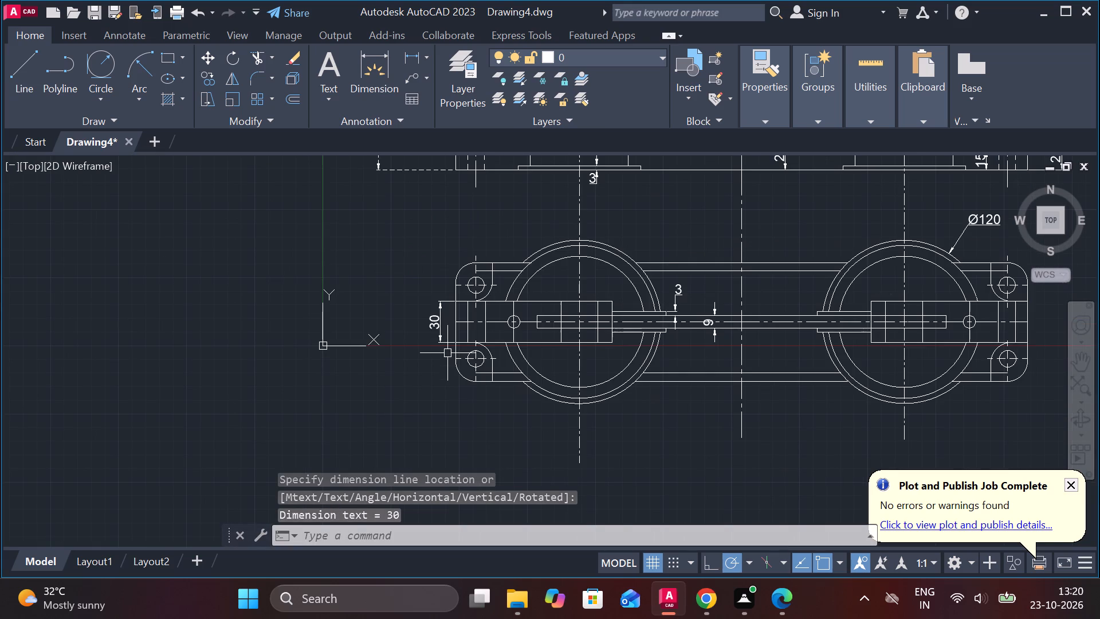
scroll(505, 261, up, 1)
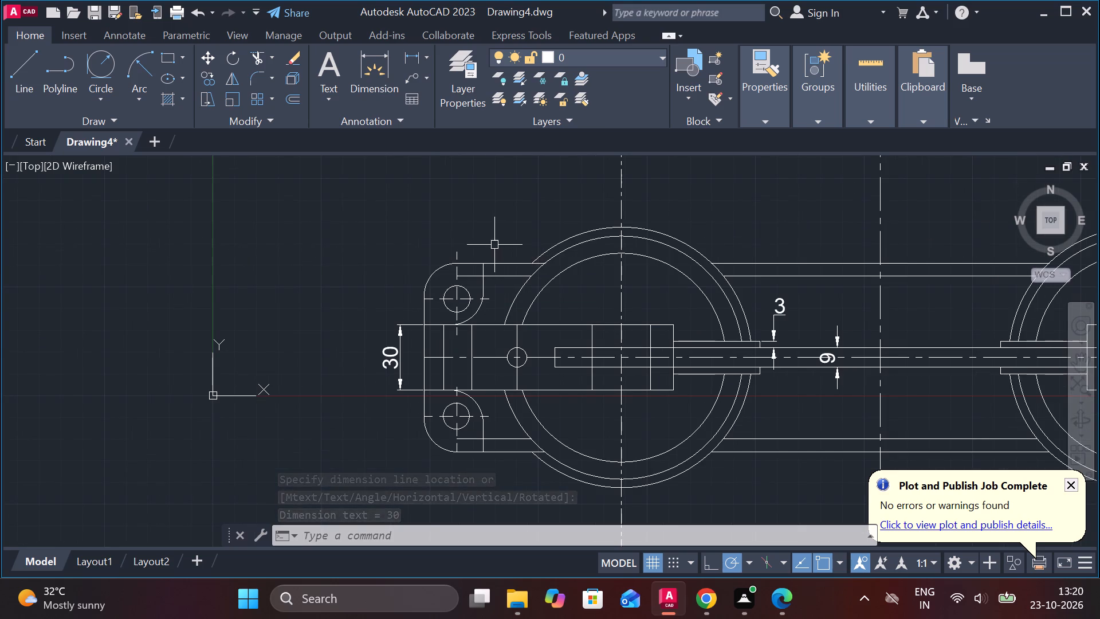
key(space)
click(497, 265)
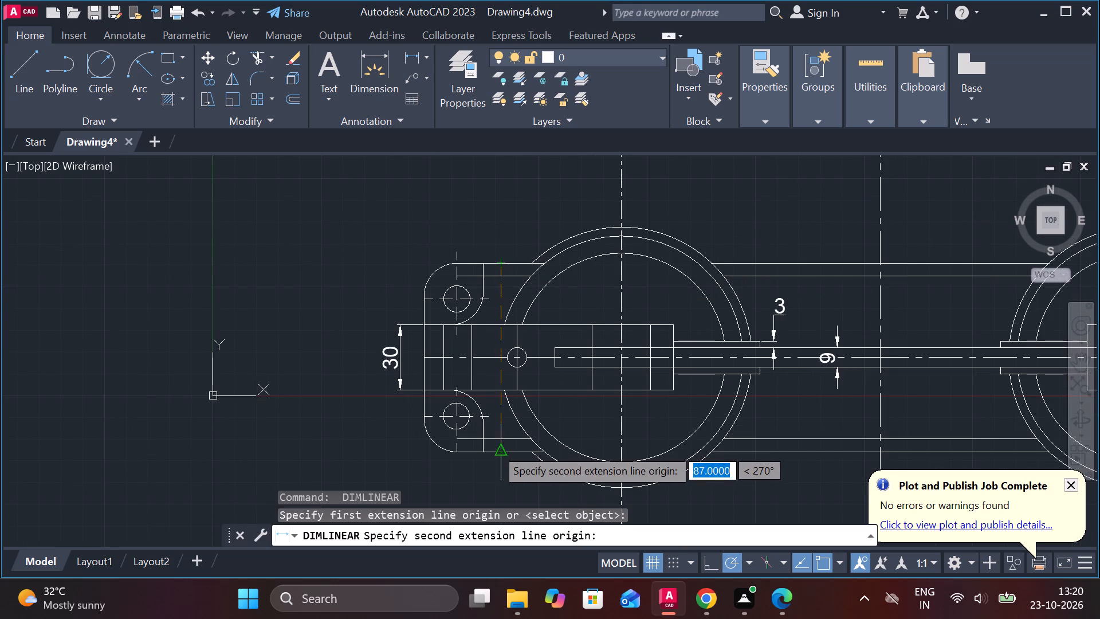
click(495, 448)
click(364, 422)
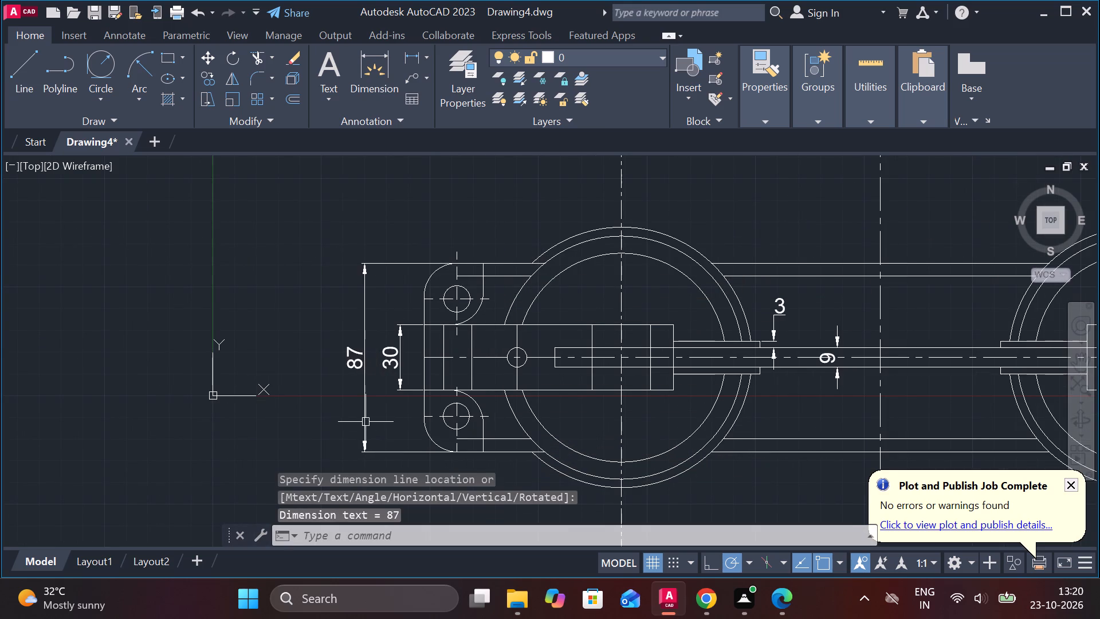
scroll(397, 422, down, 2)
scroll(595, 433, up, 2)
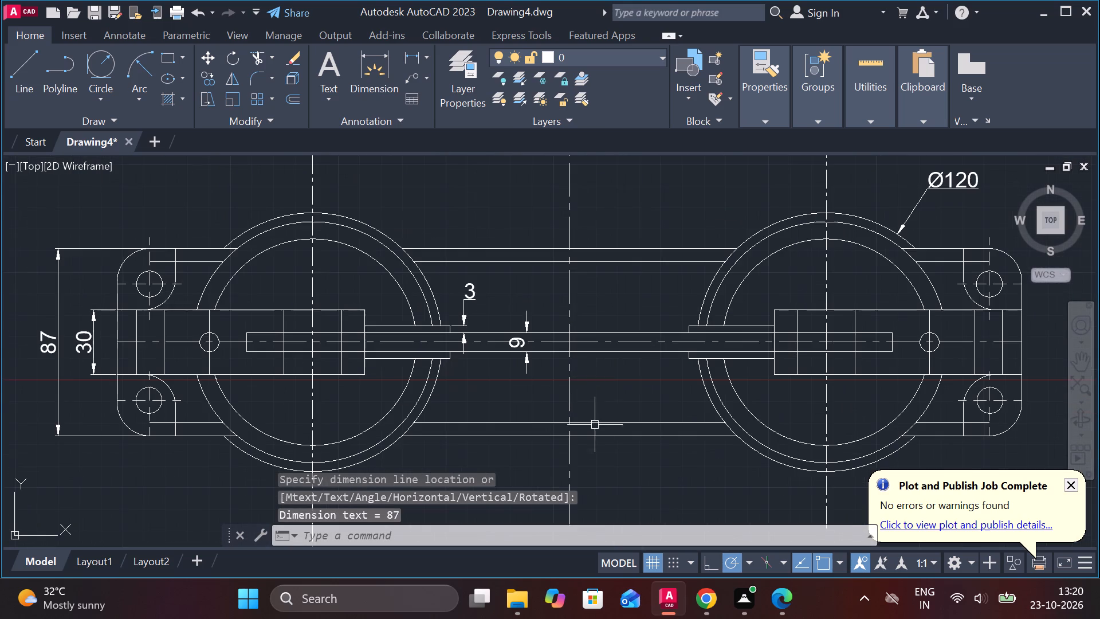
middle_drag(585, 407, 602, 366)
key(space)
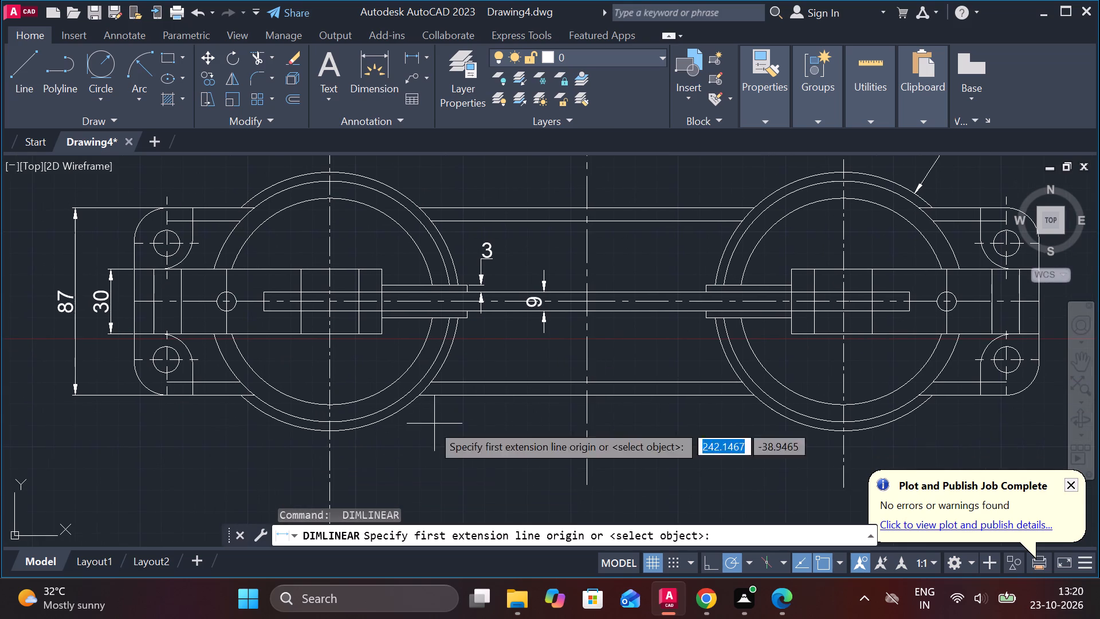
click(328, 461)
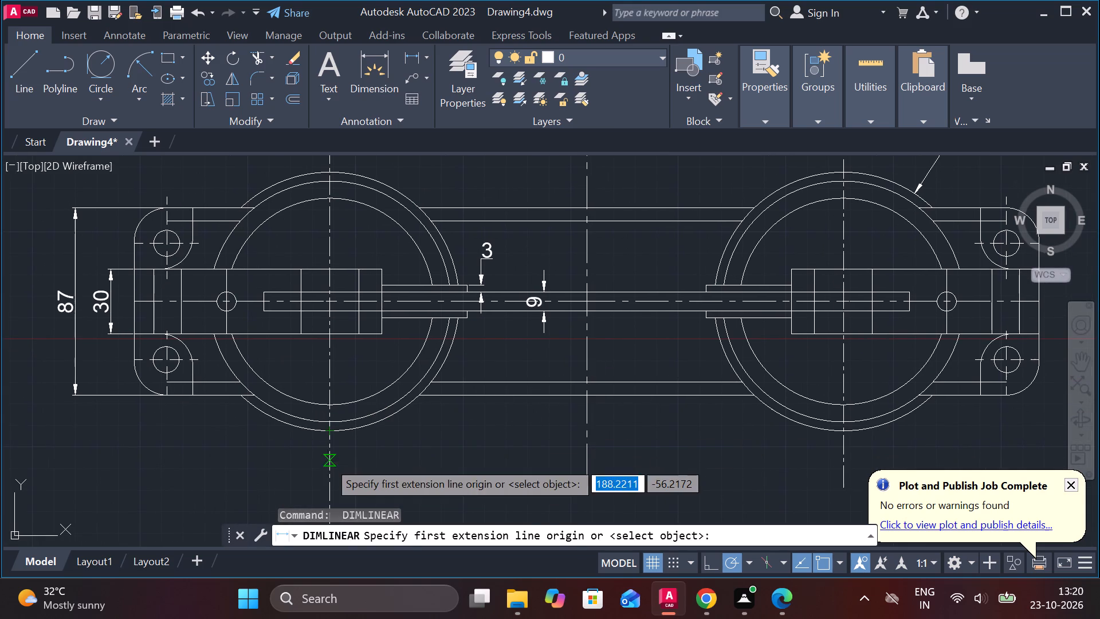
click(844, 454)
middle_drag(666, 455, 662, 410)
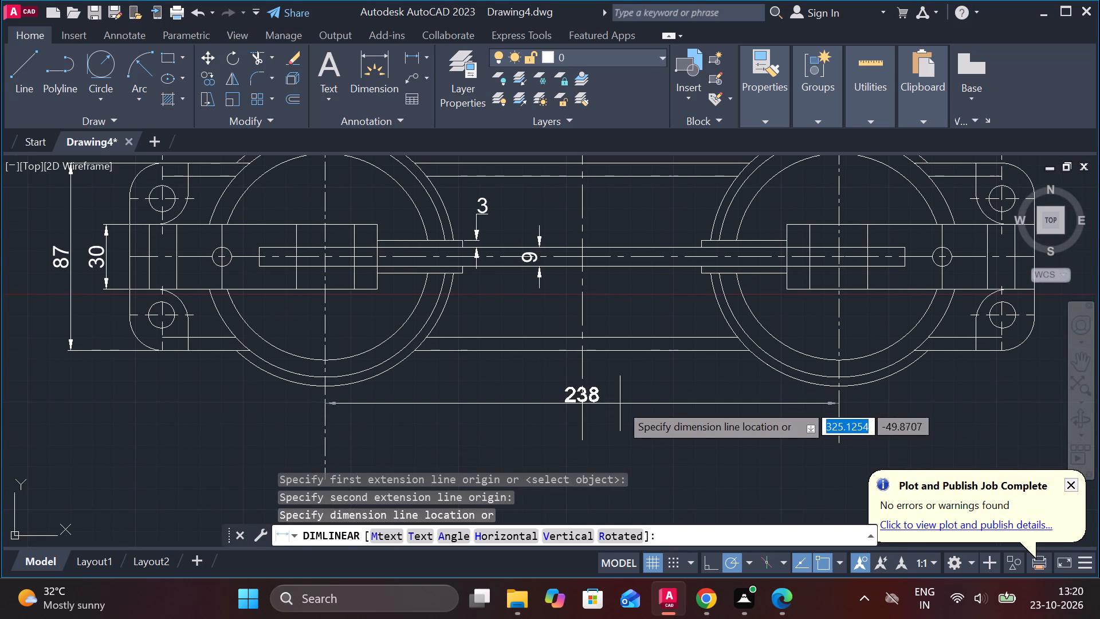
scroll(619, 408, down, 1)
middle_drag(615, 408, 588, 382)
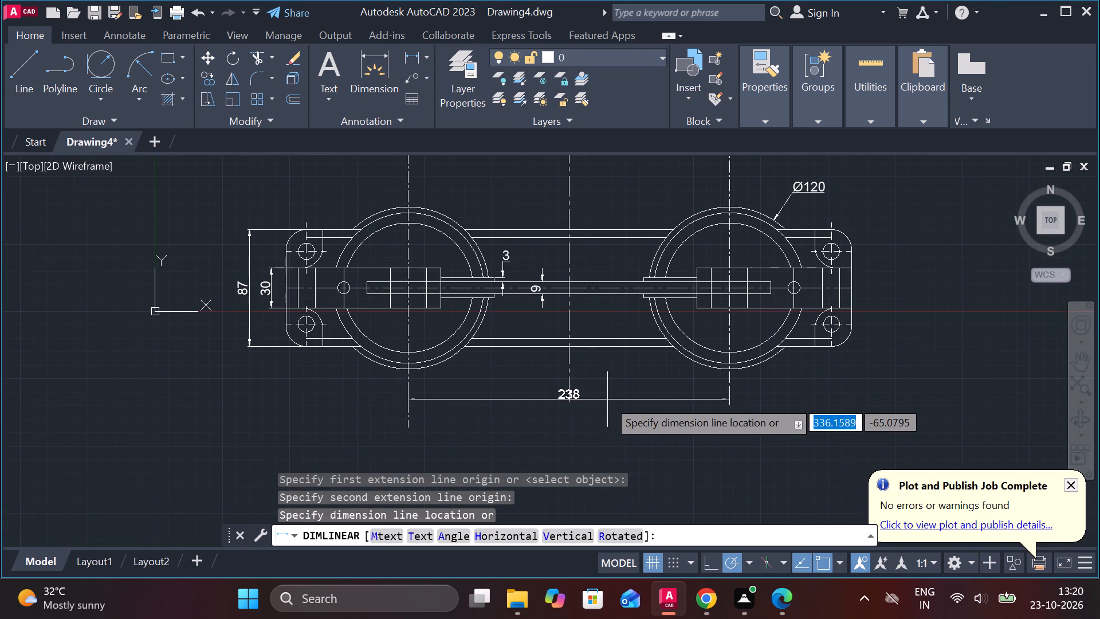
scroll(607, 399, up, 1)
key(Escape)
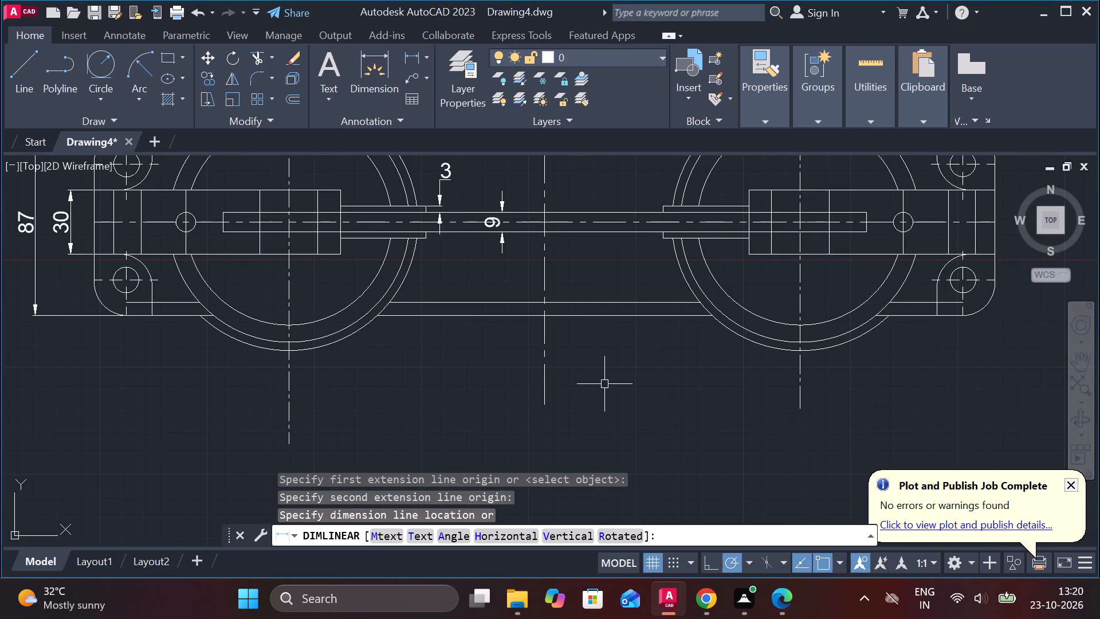
Add a horizontal linear dimension between the two column centrelines, placed just below the plan view.
key(space)
click(289, 366)
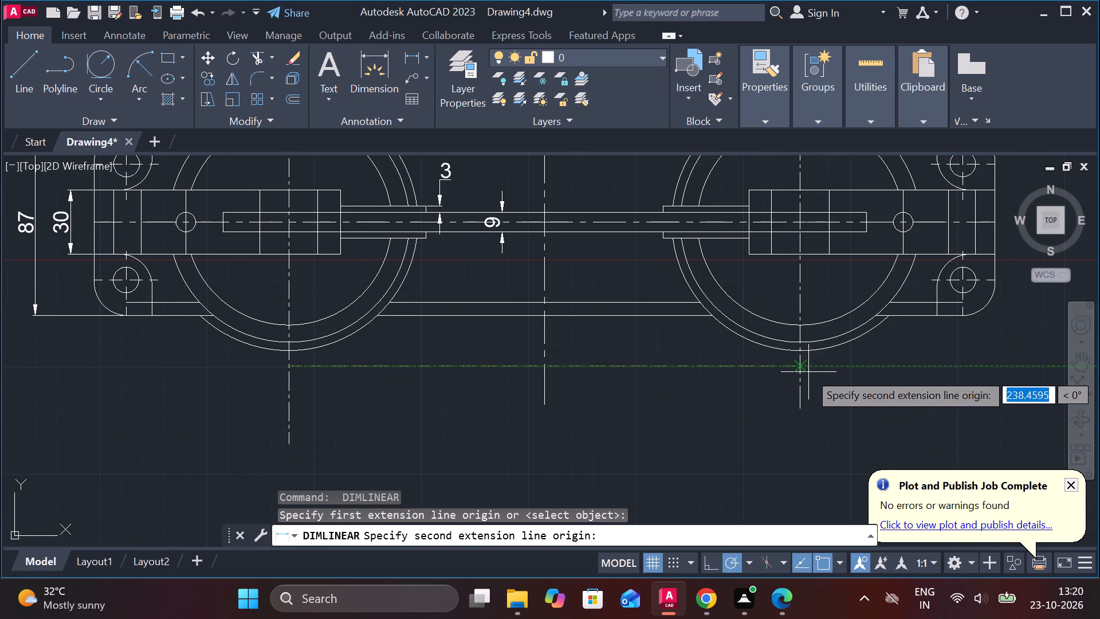
click(795, 366)
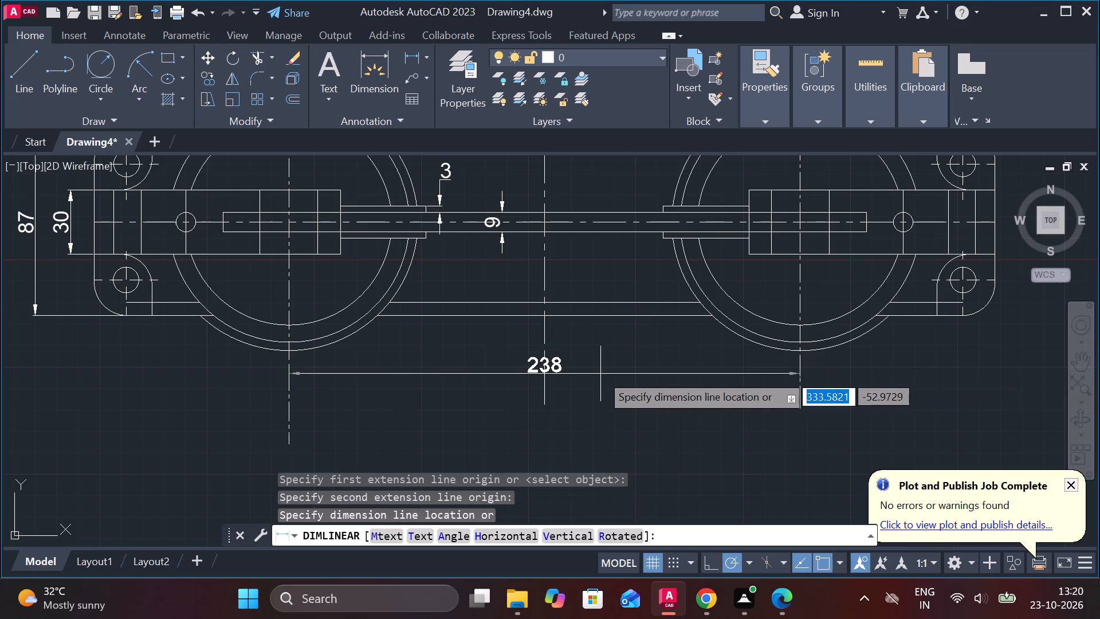
scroll(576, 374, down, 1)
middle_drag(577, 374, 580, 350)
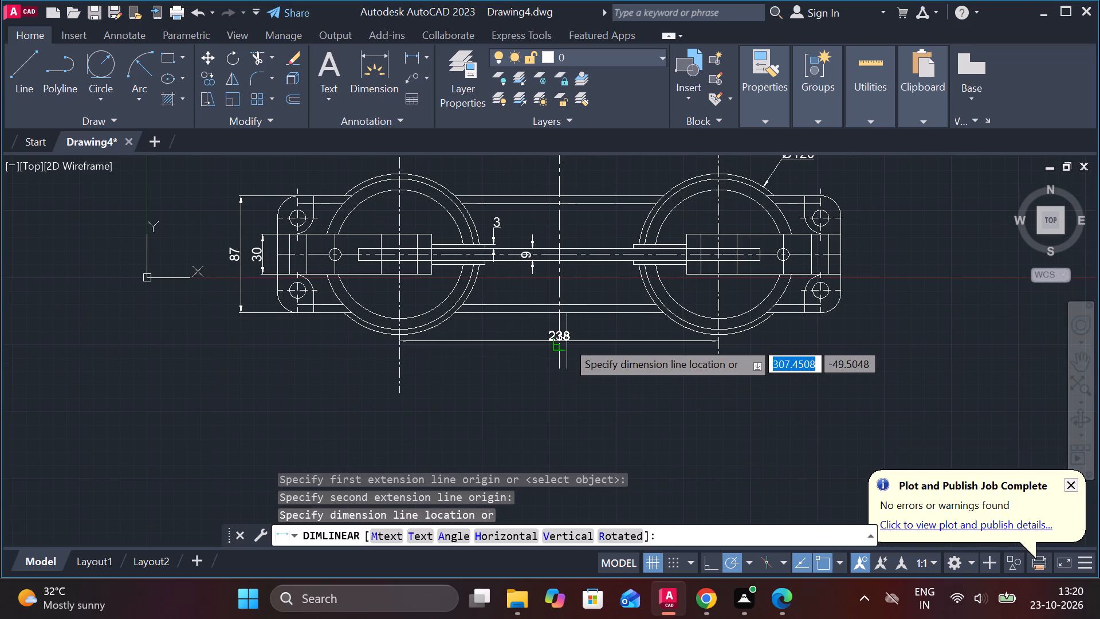
scroll(565, 340, up, 1)
click(565, 340)
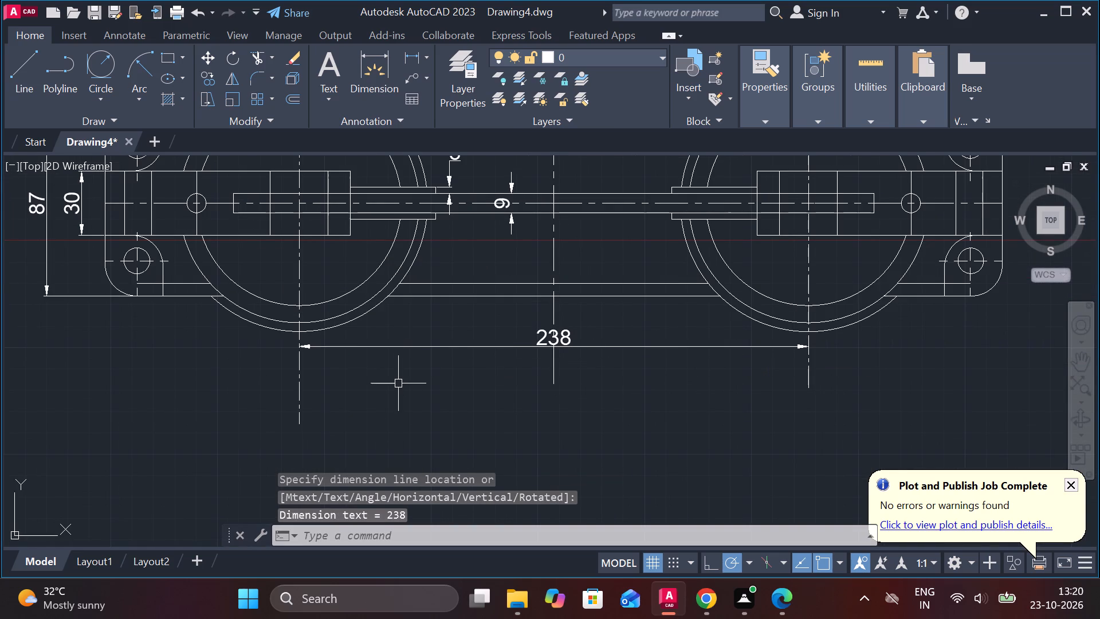
Add a horizontal linear dimension for the base's overall length, placed below the column spacing dimension in the plan view.
key(space)
scroll(376, 336, down, 2)
scroll(250, 305, up, 2)
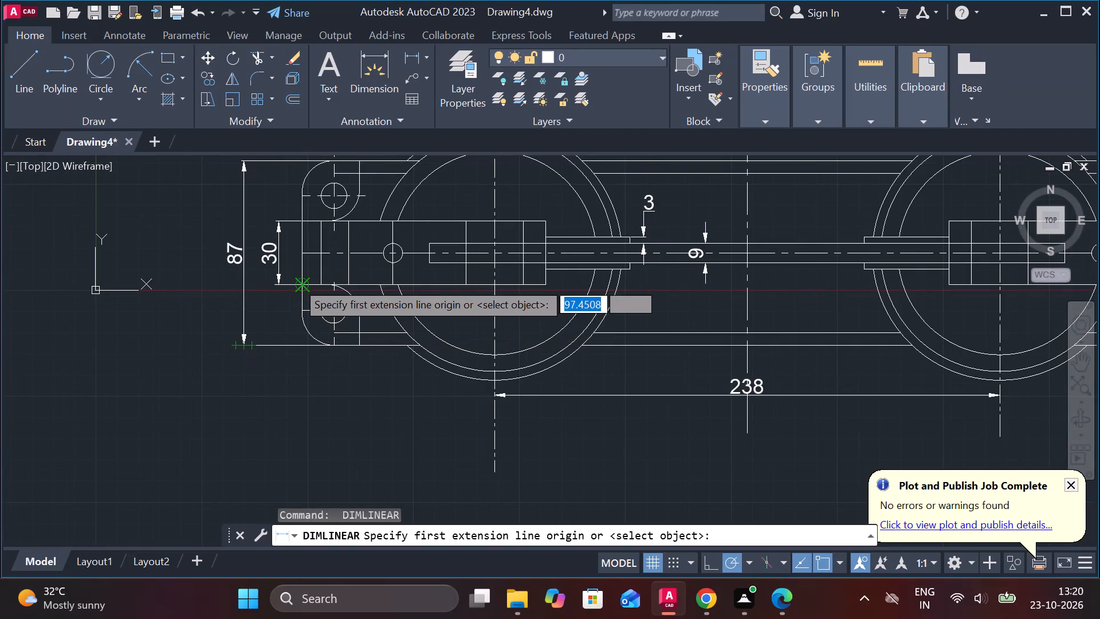
click(297, 260)
scroll(301, 272, down, 3)
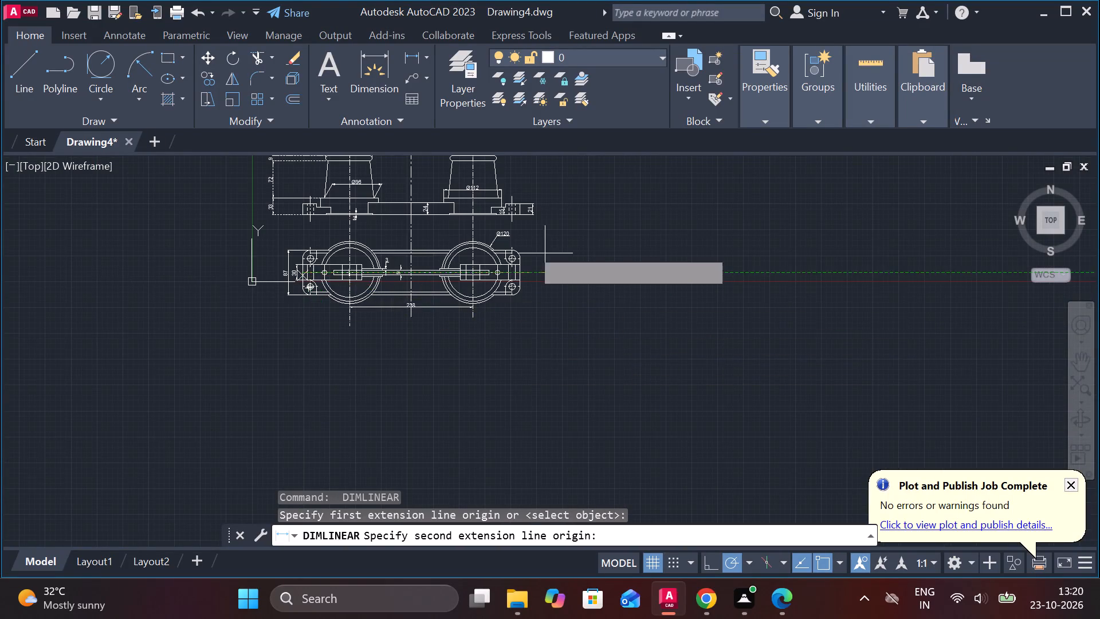
scroll(493, 238, up, 2)
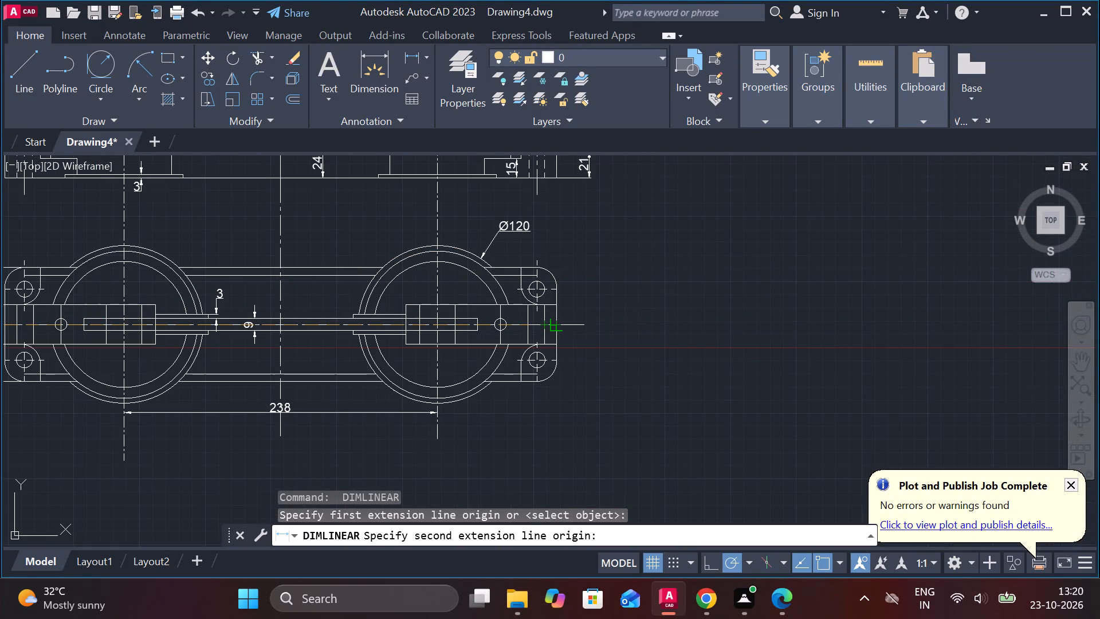
click(553, 325)
scroll(569, 334, down, 2)
middle_drag(490, 407, 515, 407)
scroll(497, 375, up, 2)
click(490, 390)
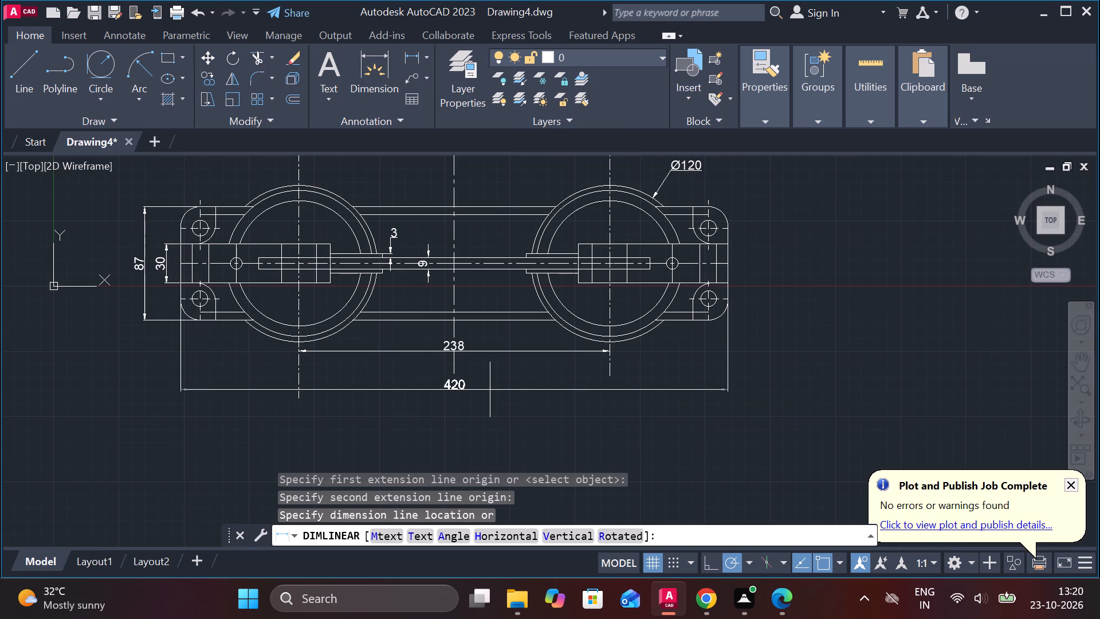
Override the column centreline spacing dimension's text with 240.
scroll(500, 394, down, 1)
middle_drag(536, 408, 564, 420)
scroll(511, 377, up, 2)
double_click(479, 383)
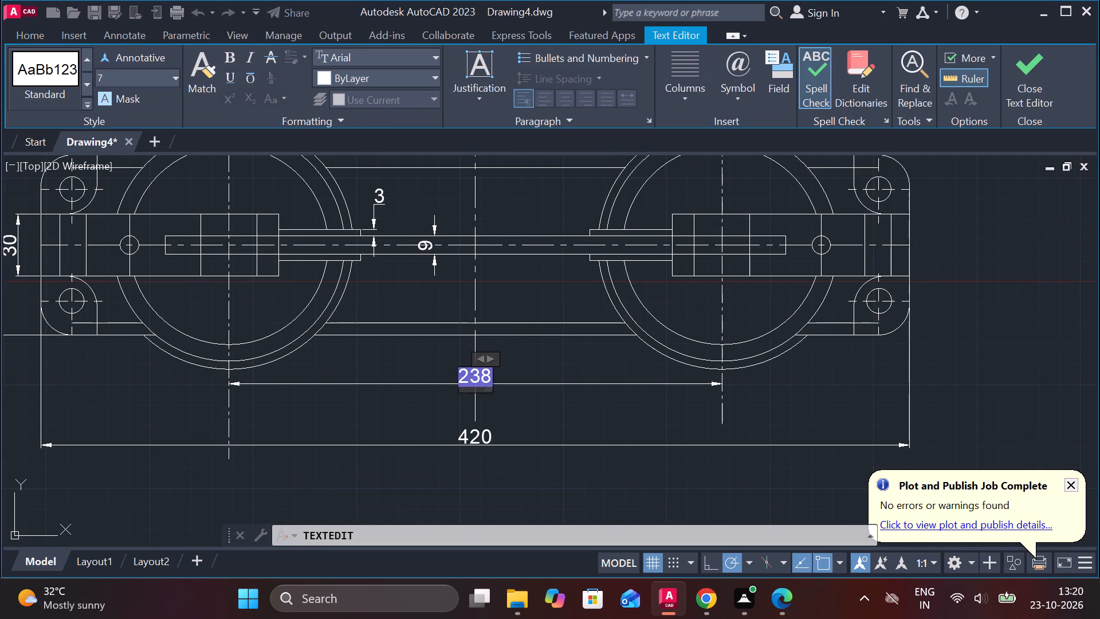
key(2)
key(Right)
key(Right)
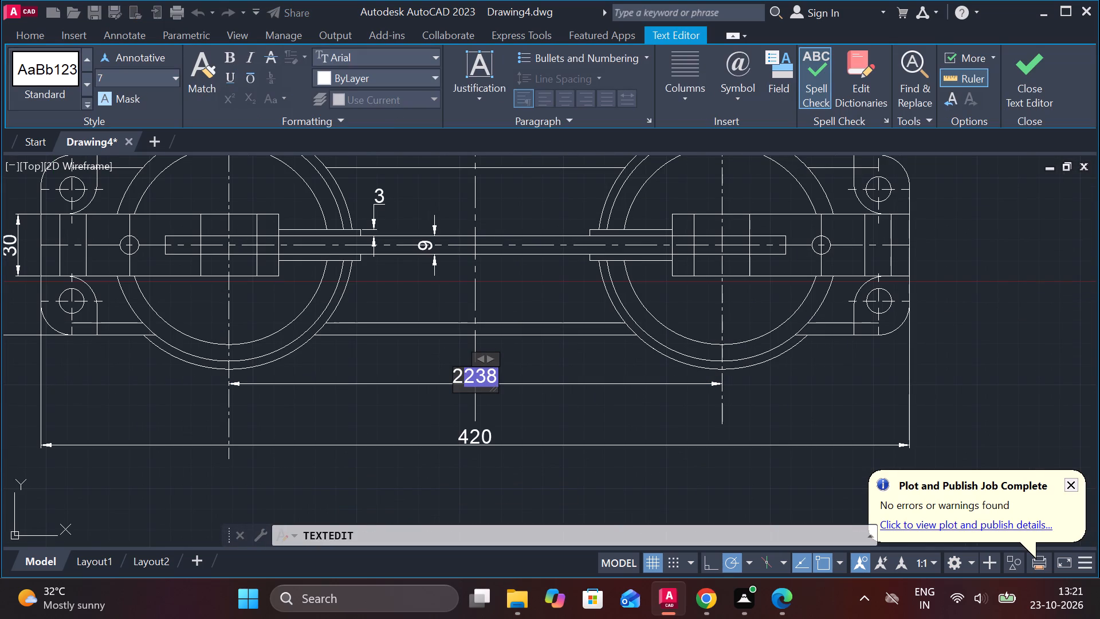
key(BackSpace)
key(BackSpace)
text(240)
click(1027, 72)
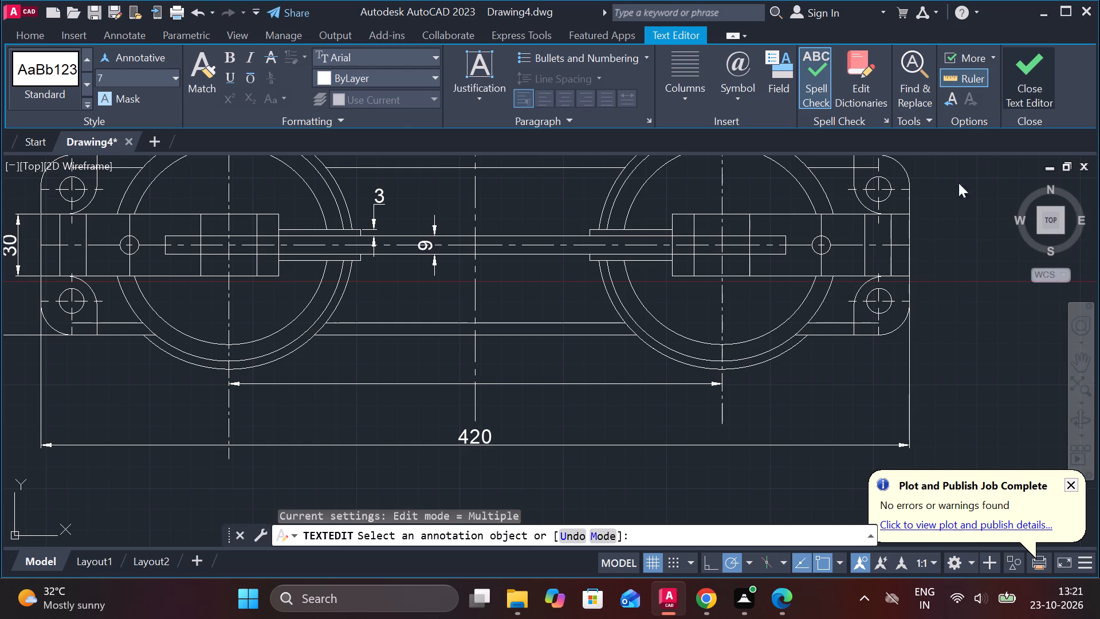
Add a horizontal linear dimension between the centres of the upper left and upper right corner holes, placed above the plan view.
click(407, 53)
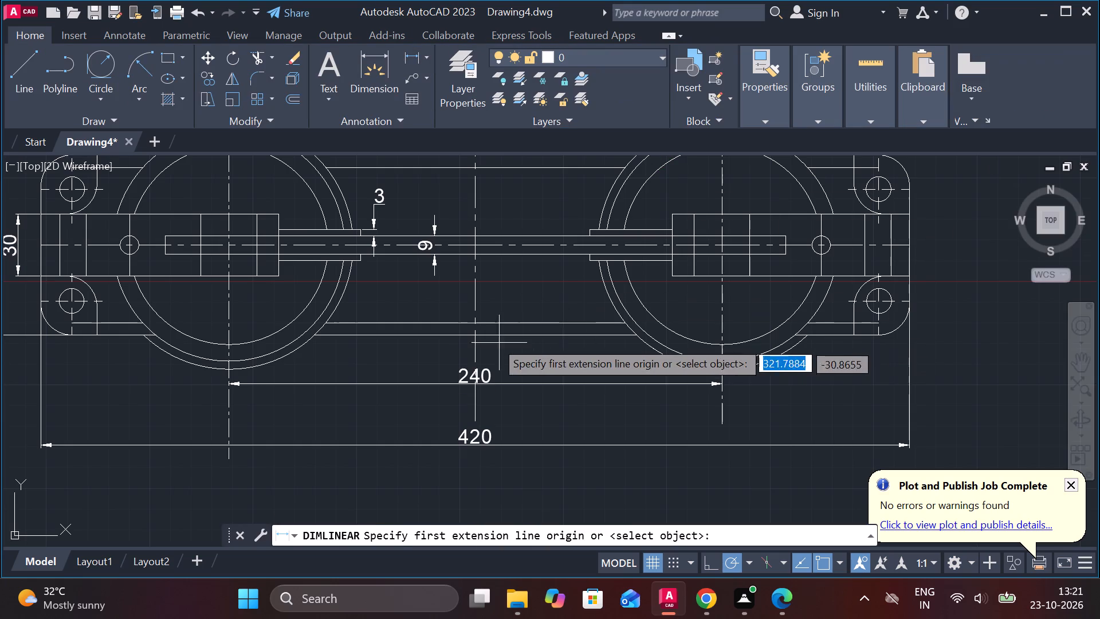
scroll(481, 330, down, 1)
middle_drag(472, 382, 525, 417)
middle_drag(485, 274, 520, 332)
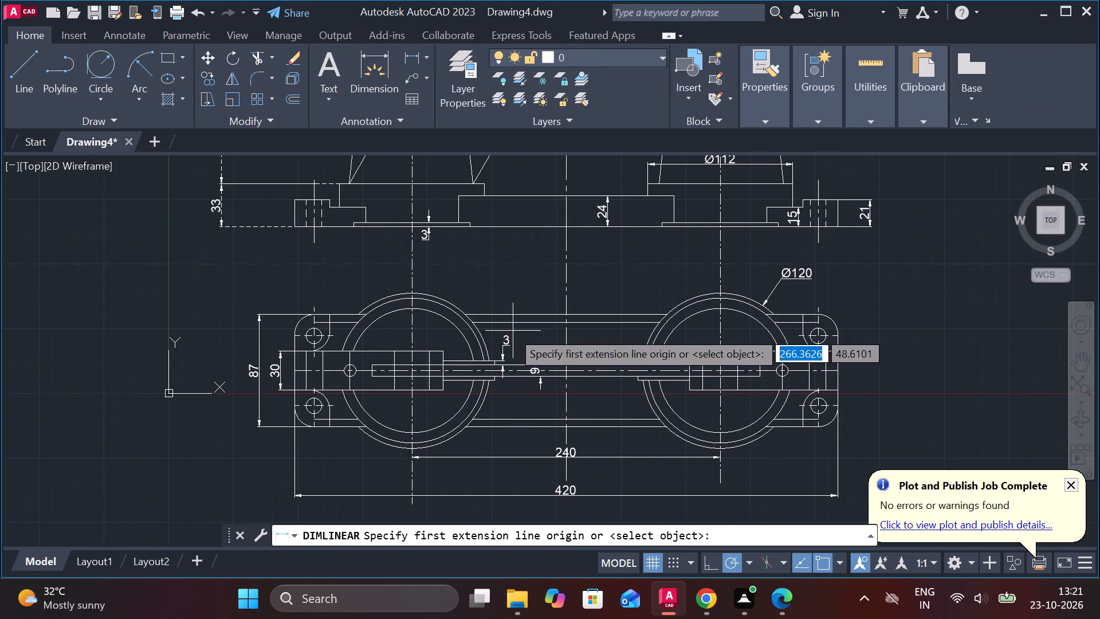
scroll(300, 321, up, 2)
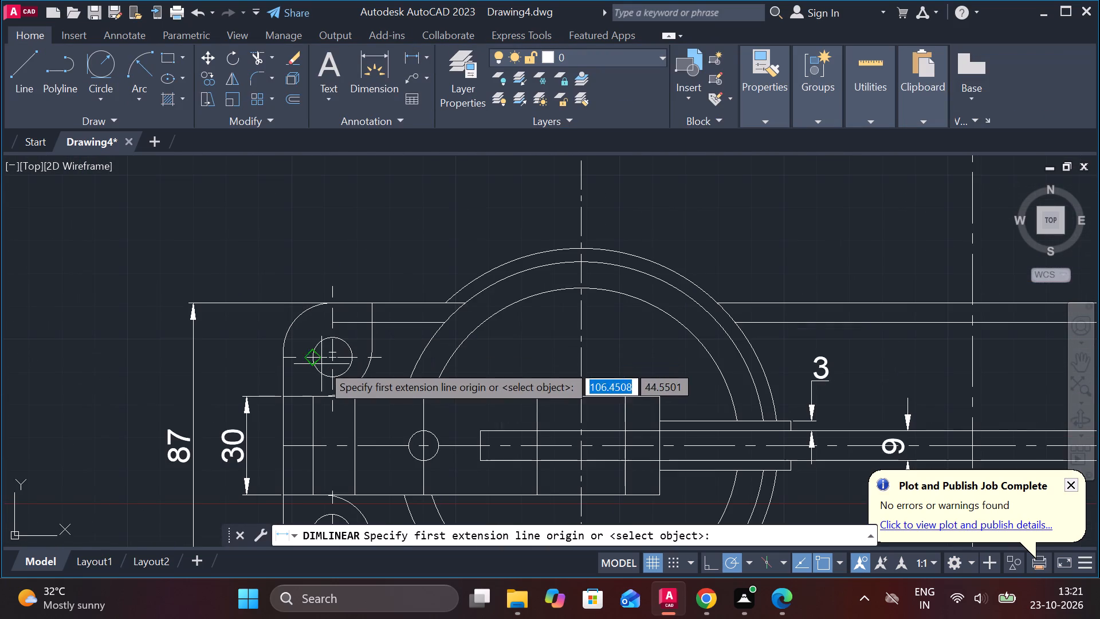
click(327, 358)
scroll(492, 346, down, 3)
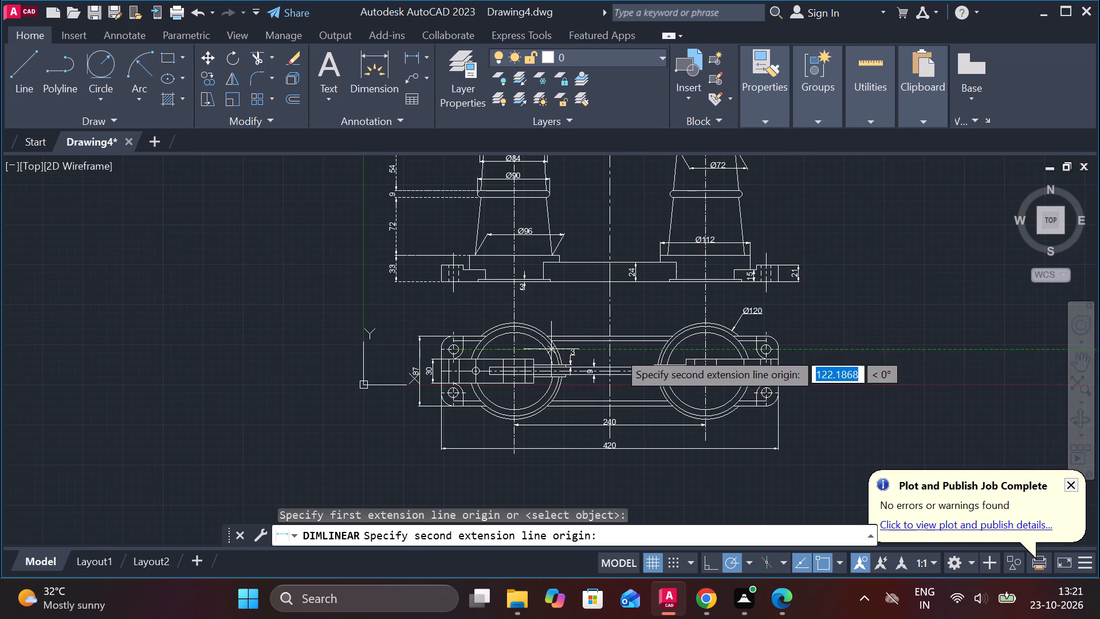
scroll(697, 344, up, 2)
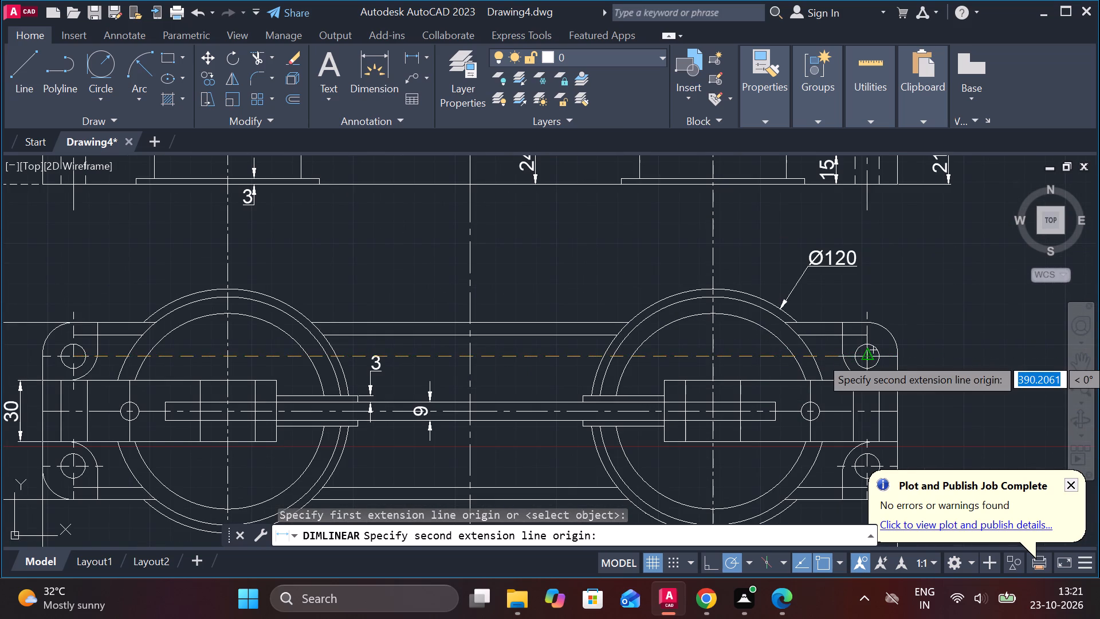
click(869, 356)
scroll(486, 282, down, 1)
middle_drag(510, 297, 637, 379)
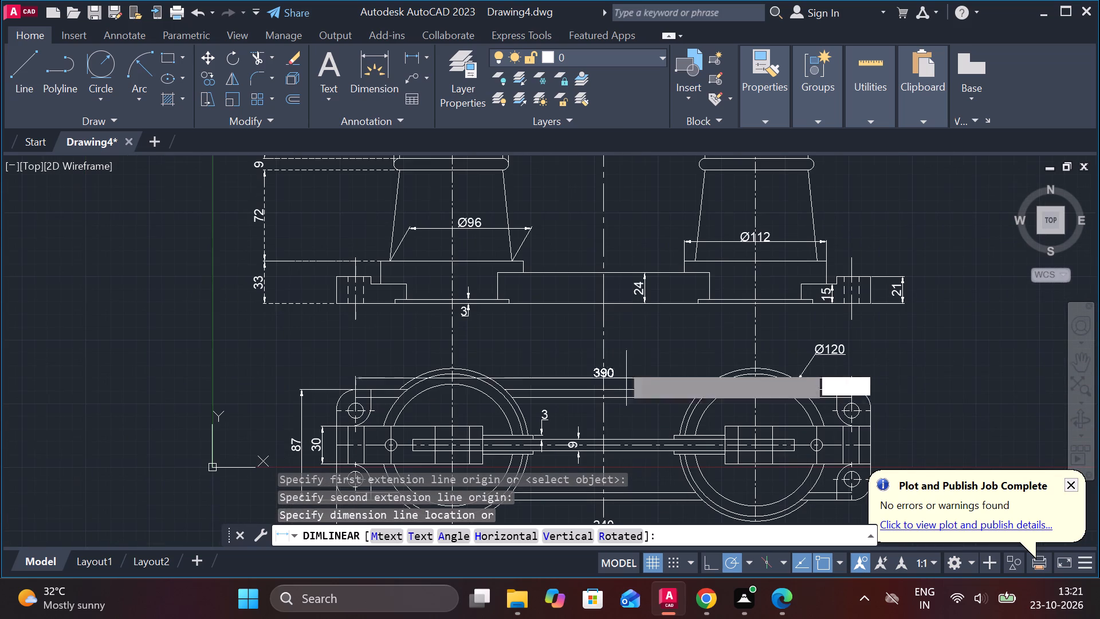
click(607, 354)
Move the Ø120 diameter dimension's text below the hole spacing dimension line, clear of it, above the right column.
scroll(867, 372, up, 2)
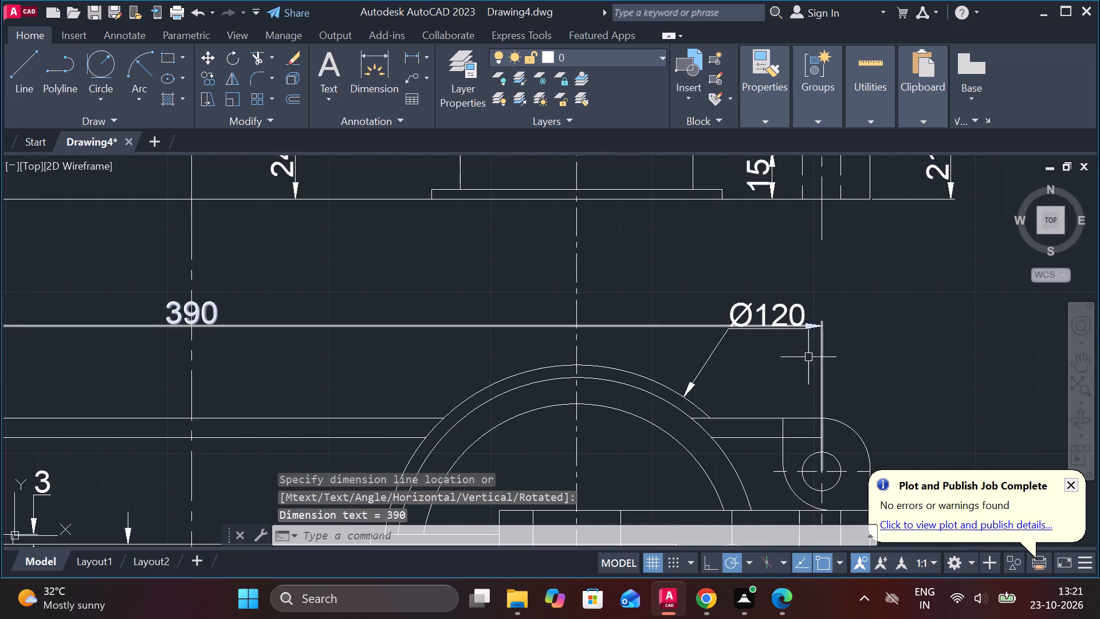
scroll(807, 355, up, 1)
click(764, 300)
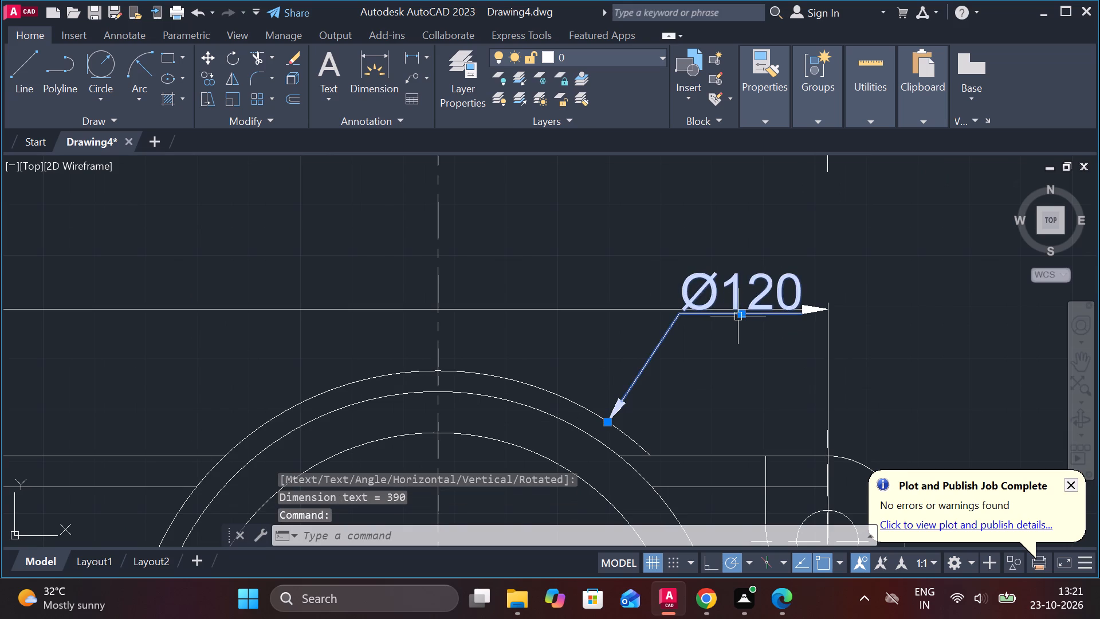
click(741, 315)
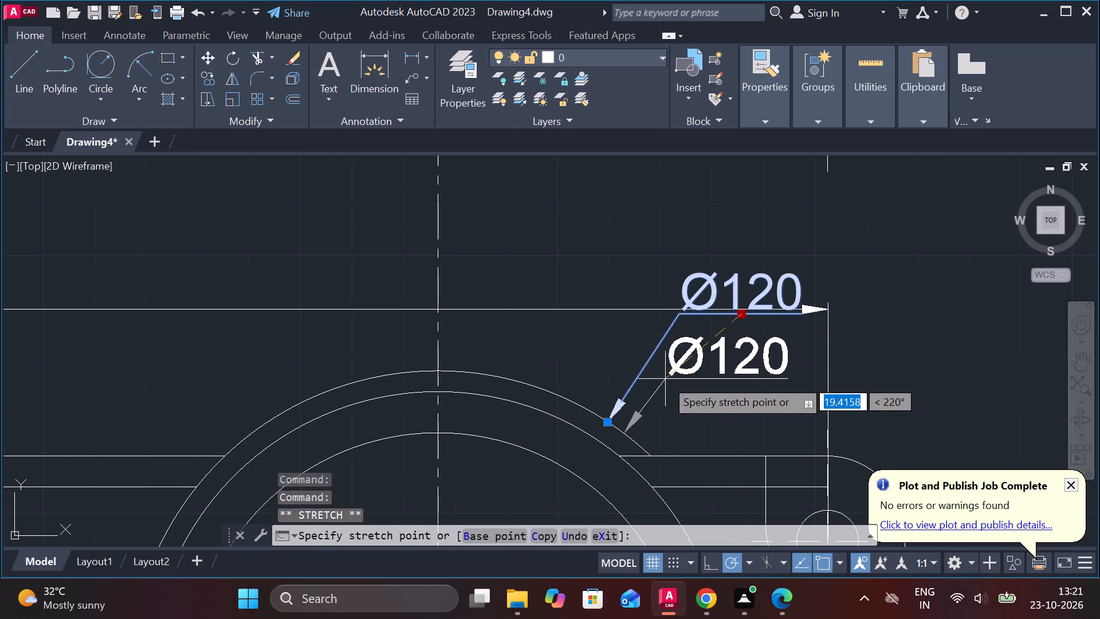
click(665, 379)
key(Escape)
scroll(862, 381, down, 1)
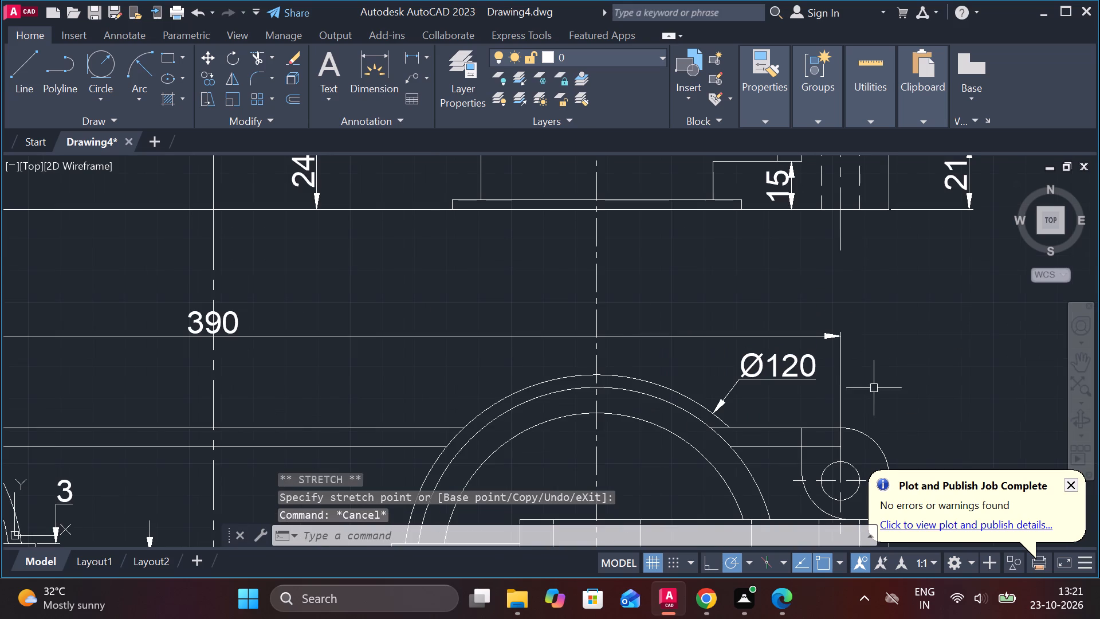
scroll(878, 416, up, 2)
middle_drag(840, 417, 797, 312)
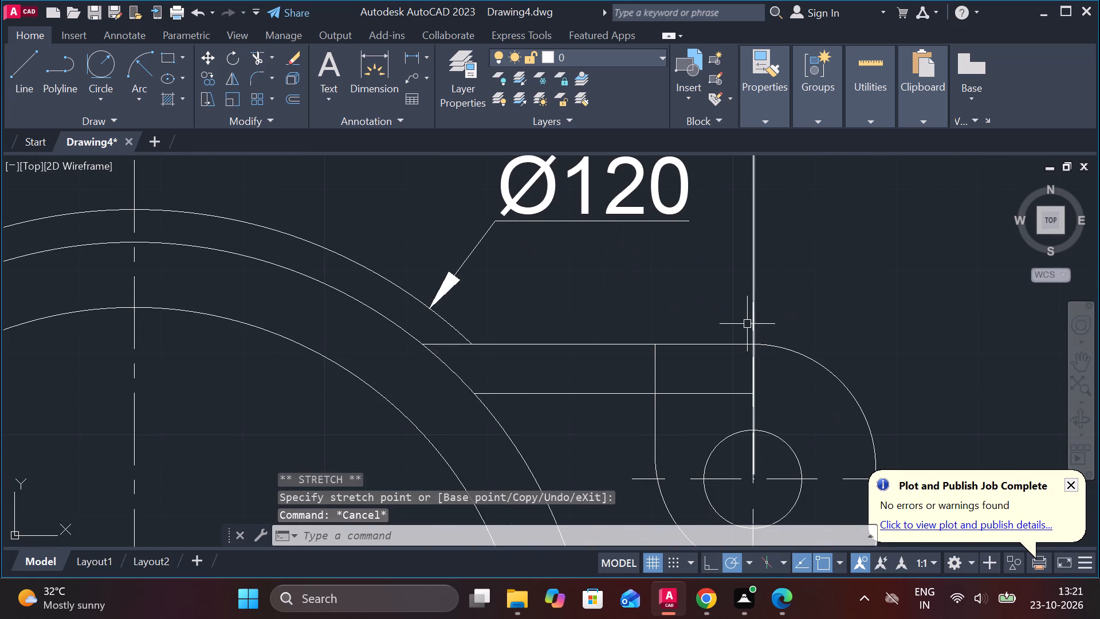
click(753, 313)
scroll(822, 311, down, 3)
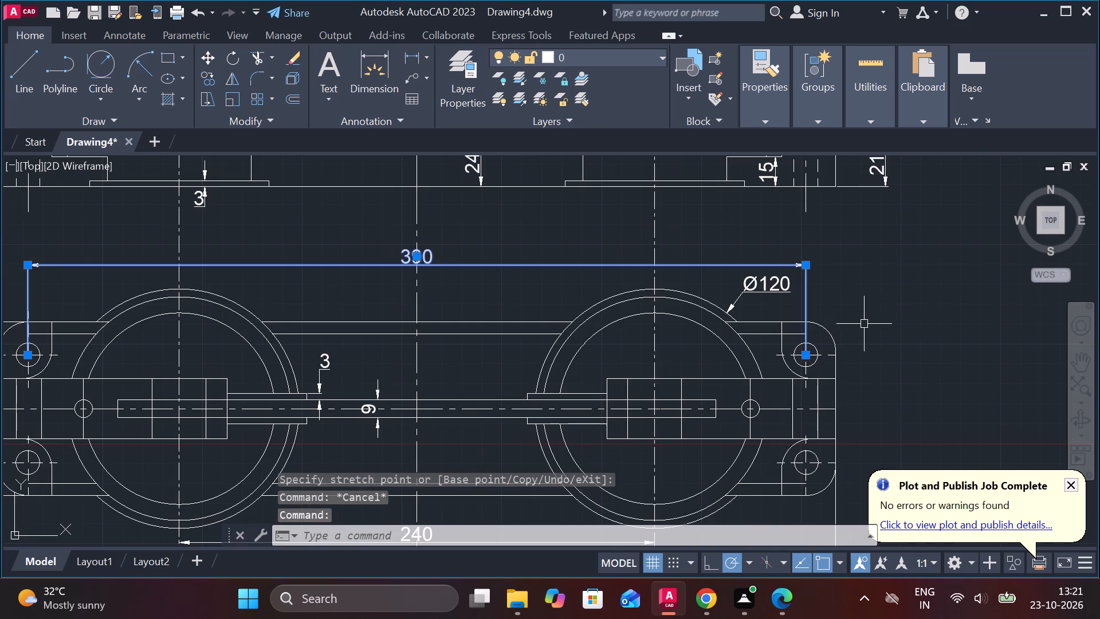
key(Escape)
Add a vertical linear dimension between the base's upper outer edge and its parallel inner line, between the columns in the plan view.
scroll(869, 324, down, 2)
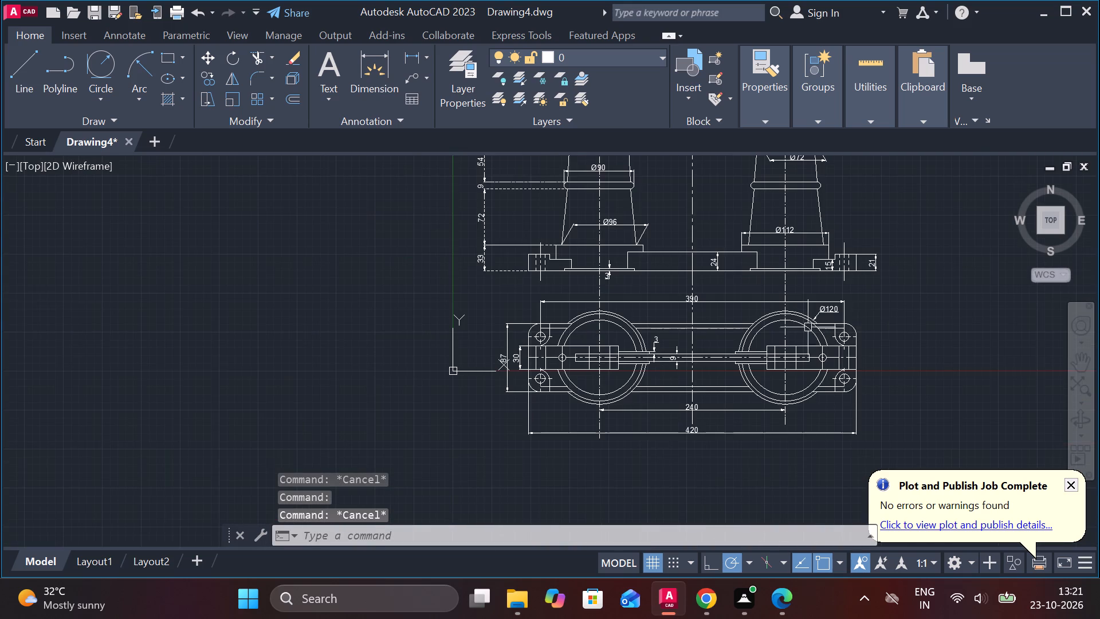
click(407, 54)
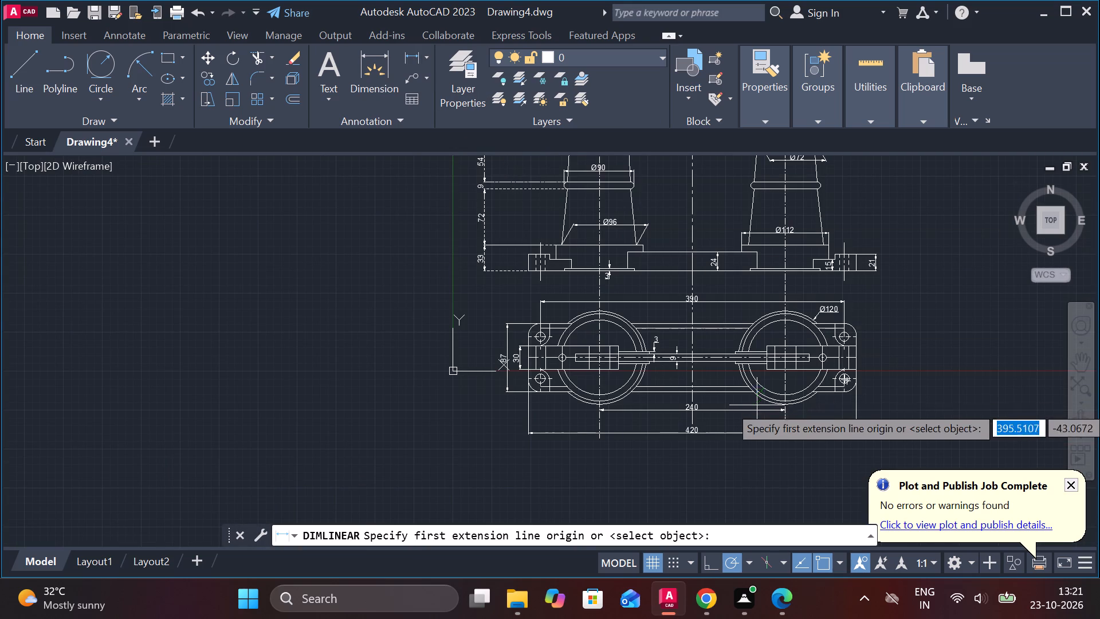
scroll(713, 355, up, 2)
scroll(711, 294, up, 2)
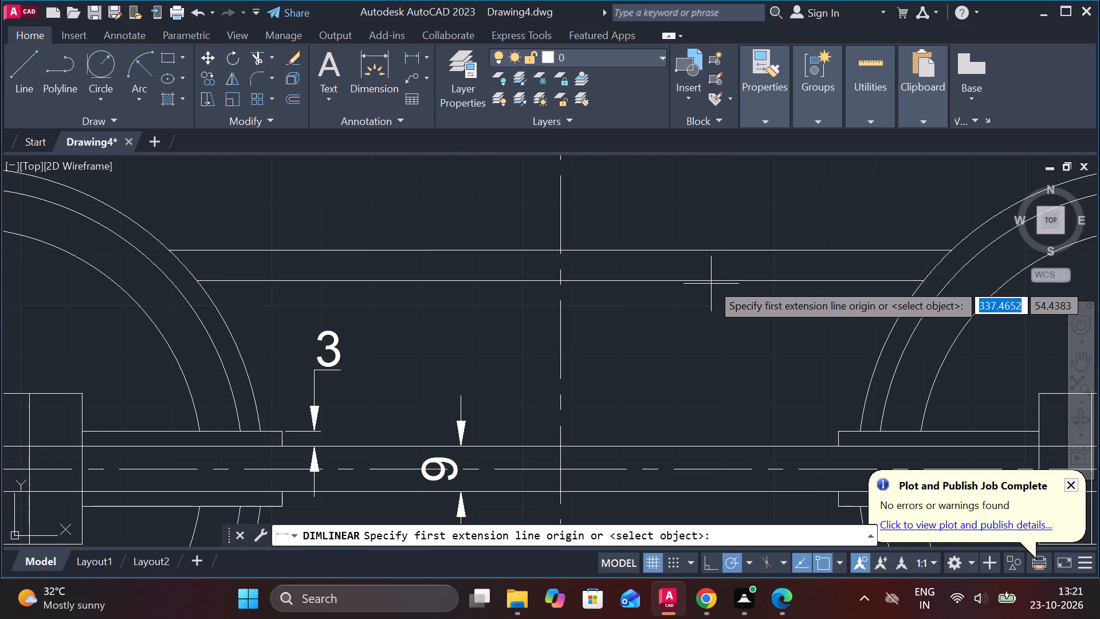
click(709, 252)
click(713, 280)
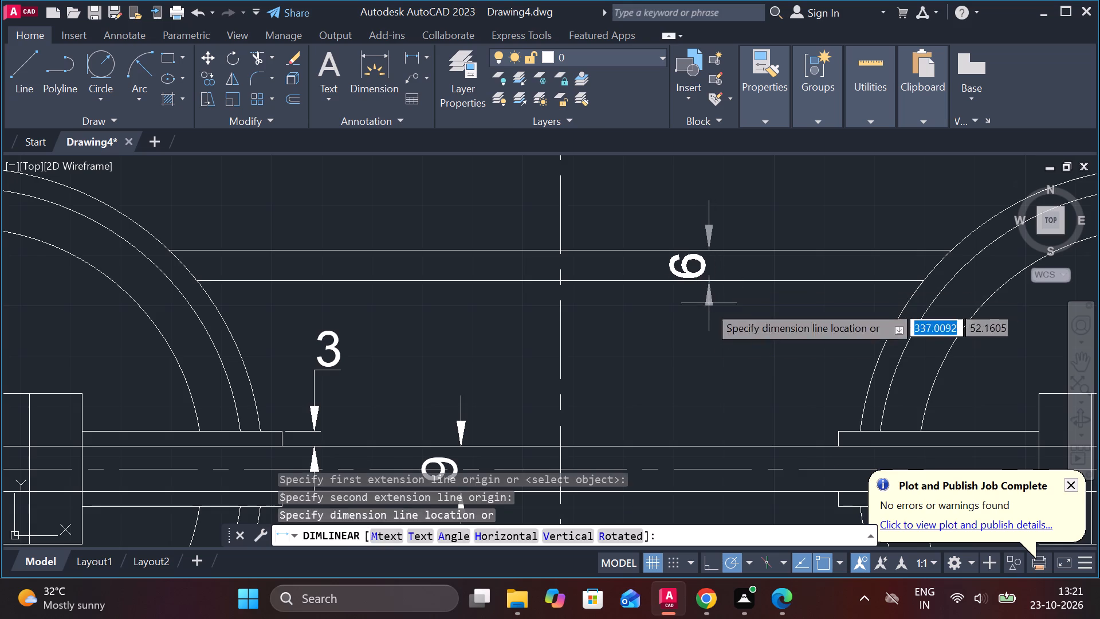
click(704, 319)
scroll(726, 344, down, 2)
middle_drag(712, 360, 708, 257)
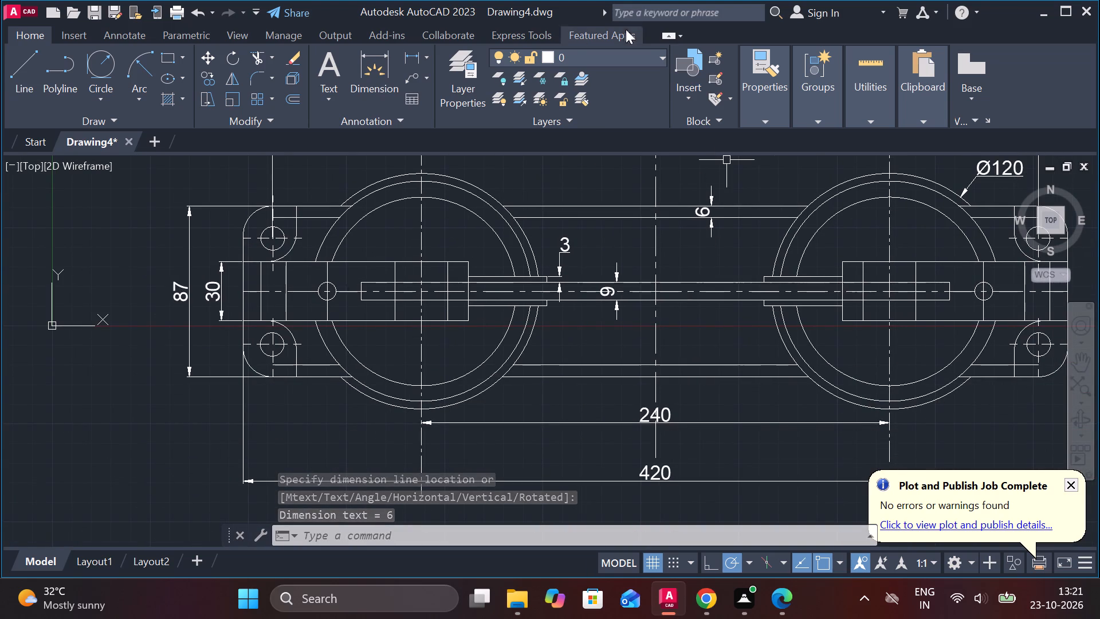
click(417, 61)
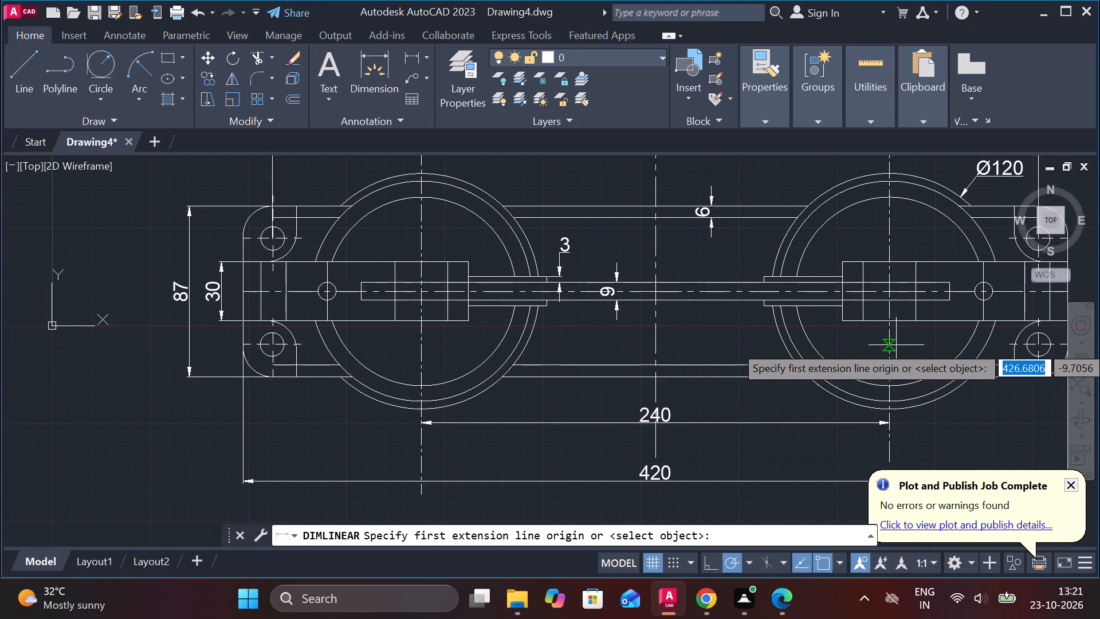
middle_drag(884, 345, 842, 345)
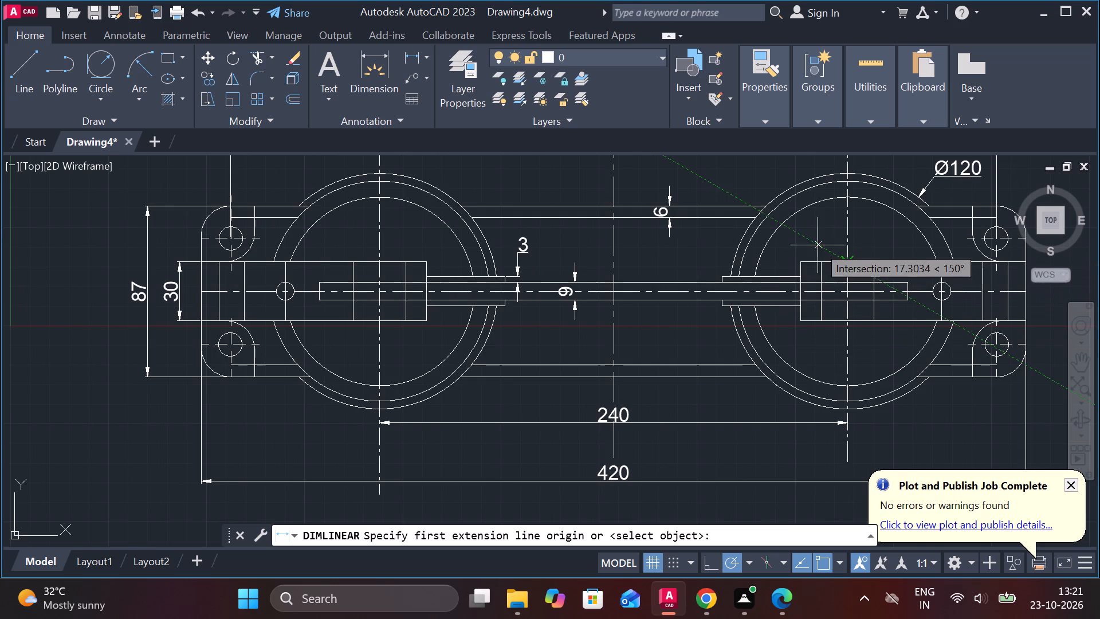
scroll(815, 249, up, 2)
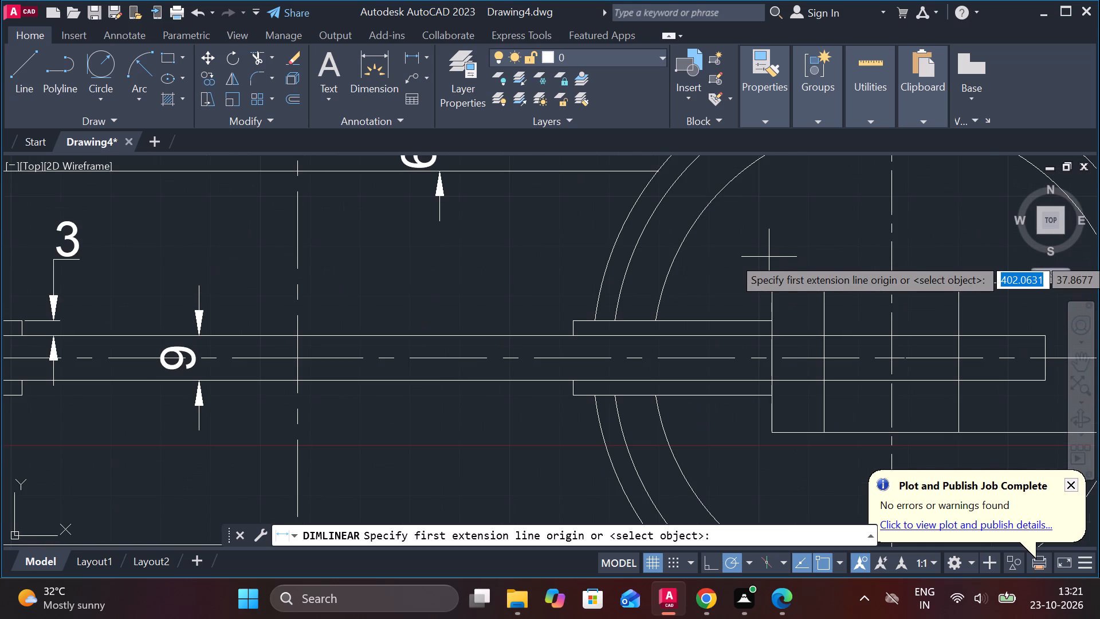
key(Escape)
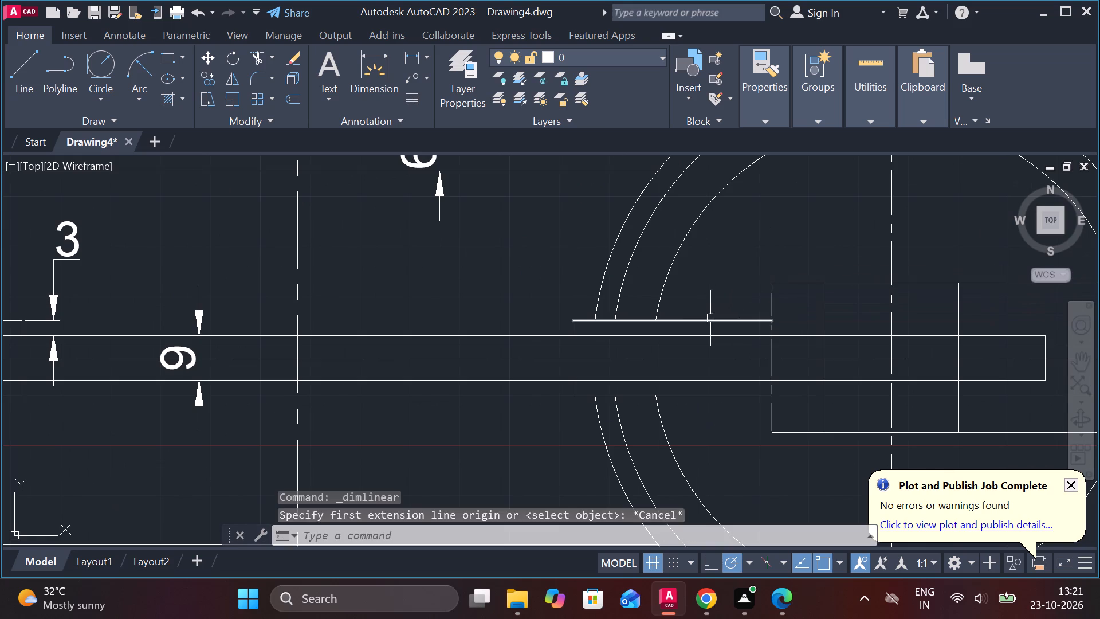
Erase the two horizontal collar lines beside the central rib at the right column, and their two short vertical end lines.
click(710, 319)
click(710, 394)
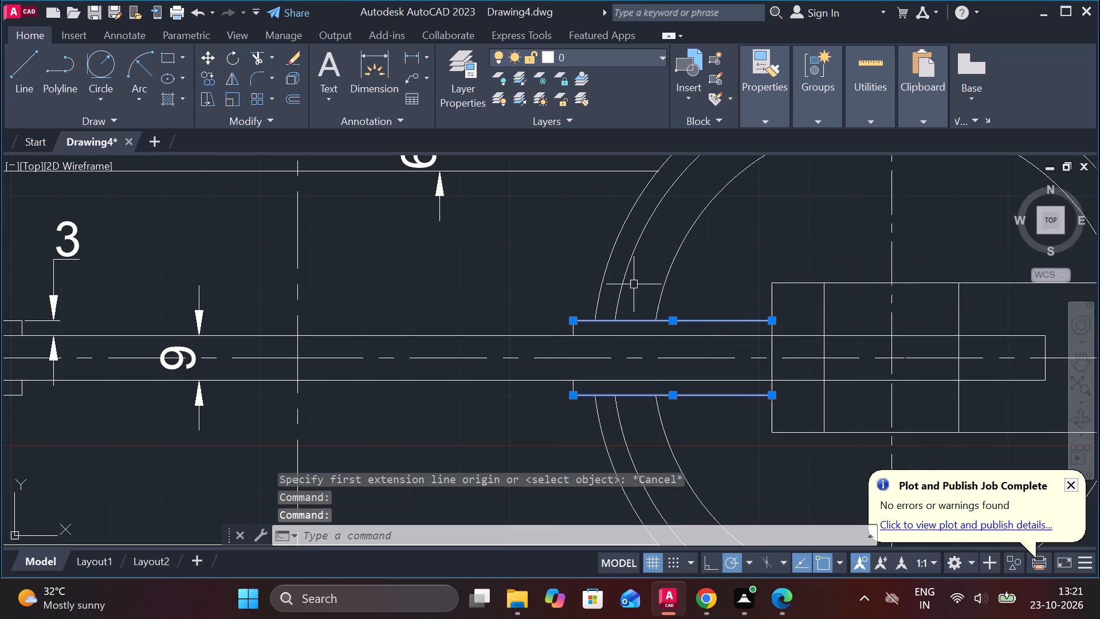
scroll(626, 304, up, 2)
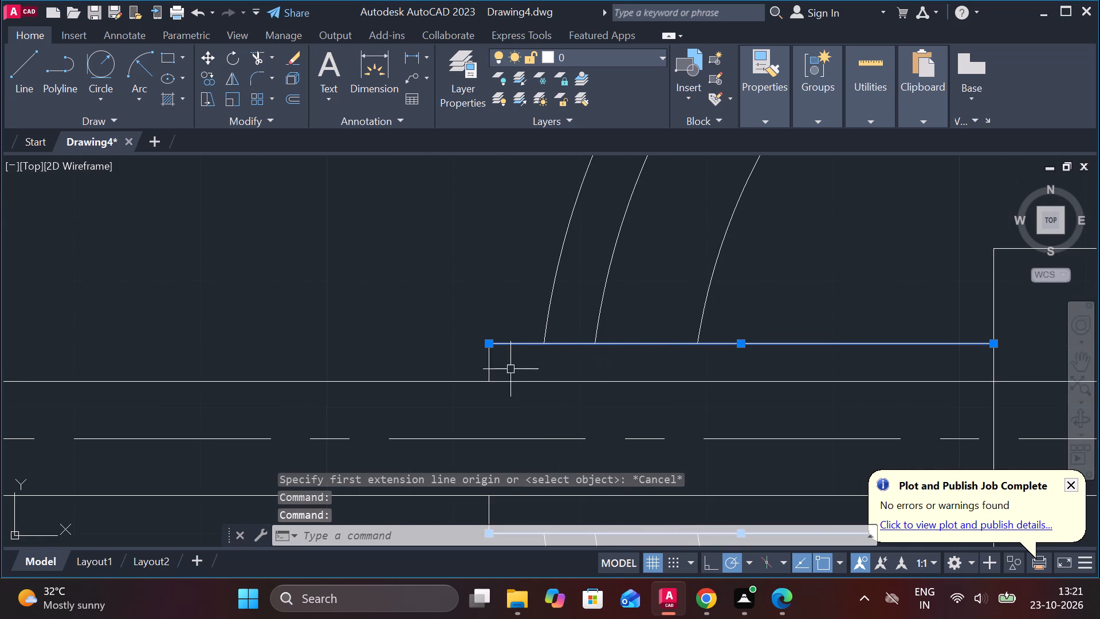
click(486, 361)
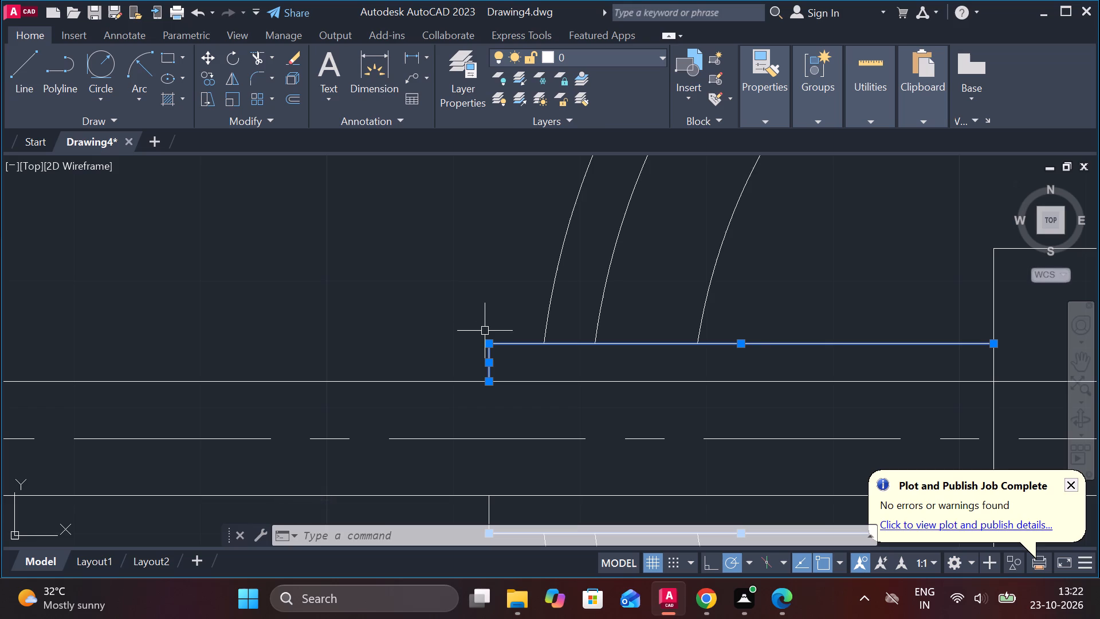
text(E)
key(space)
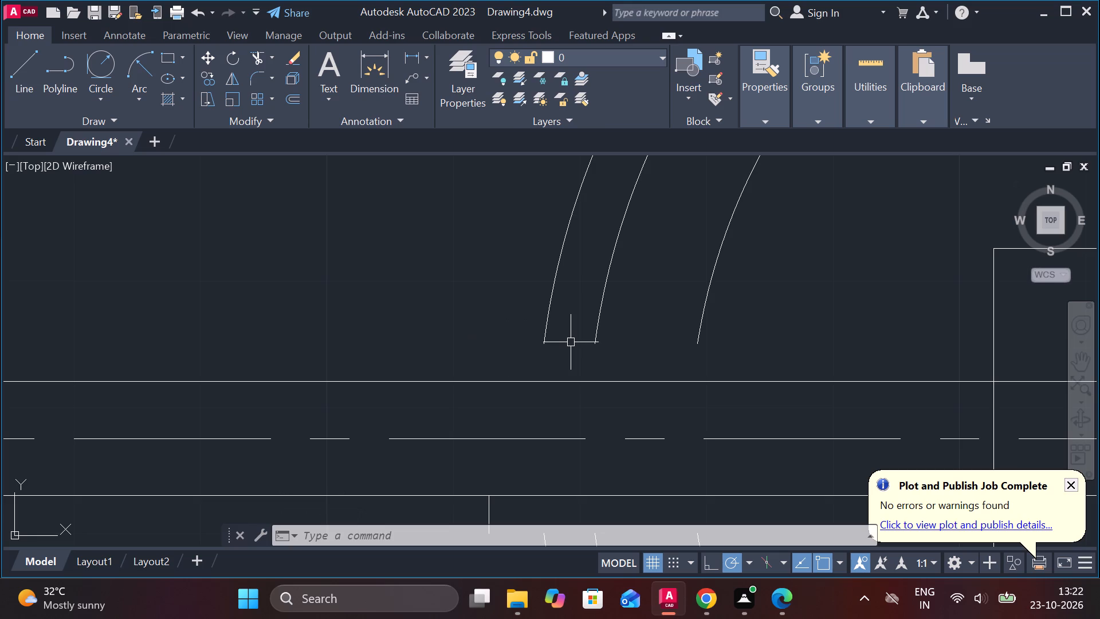
scroll(571, 342, down, 1)
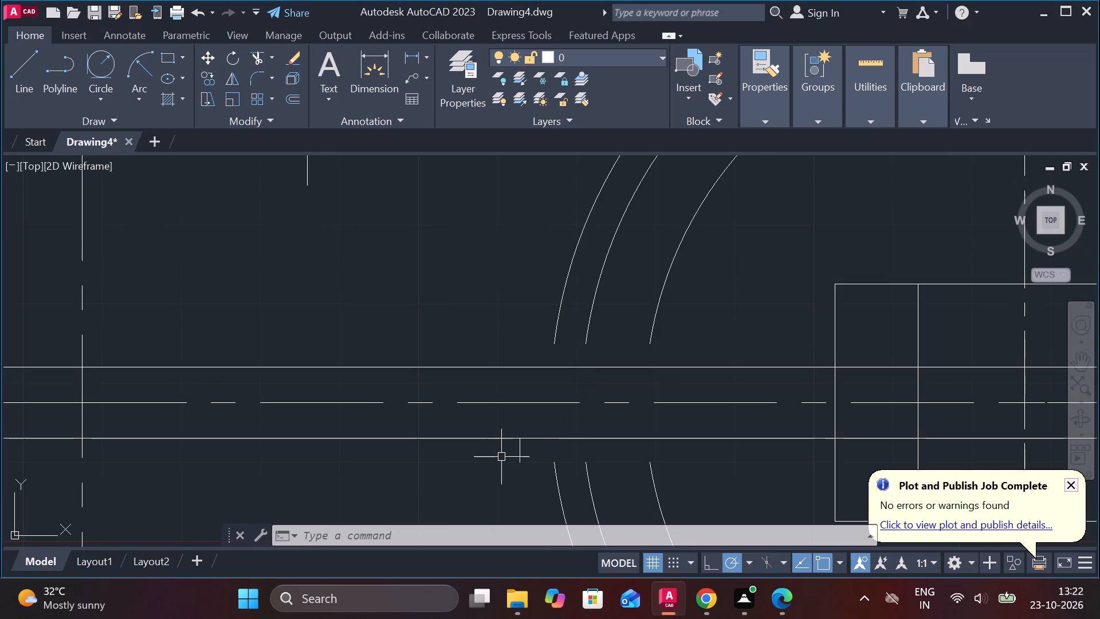
click(518, 453)
scroll(554, 447, down, 1)
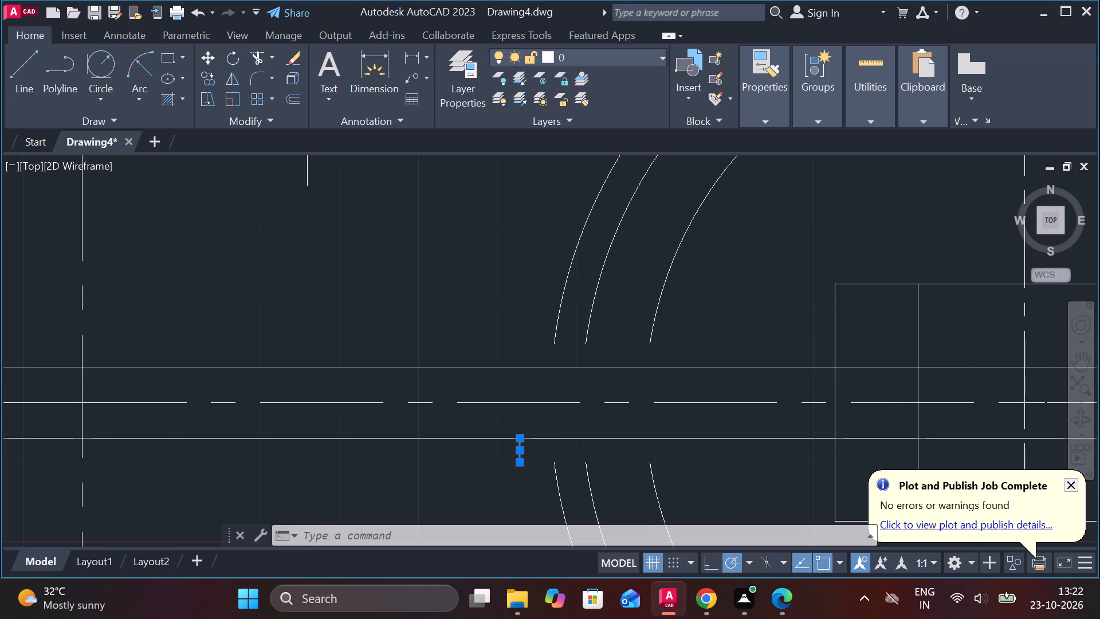
scroll(557, 447, up, 1)
middle_drag(567, 452, 522, 377)
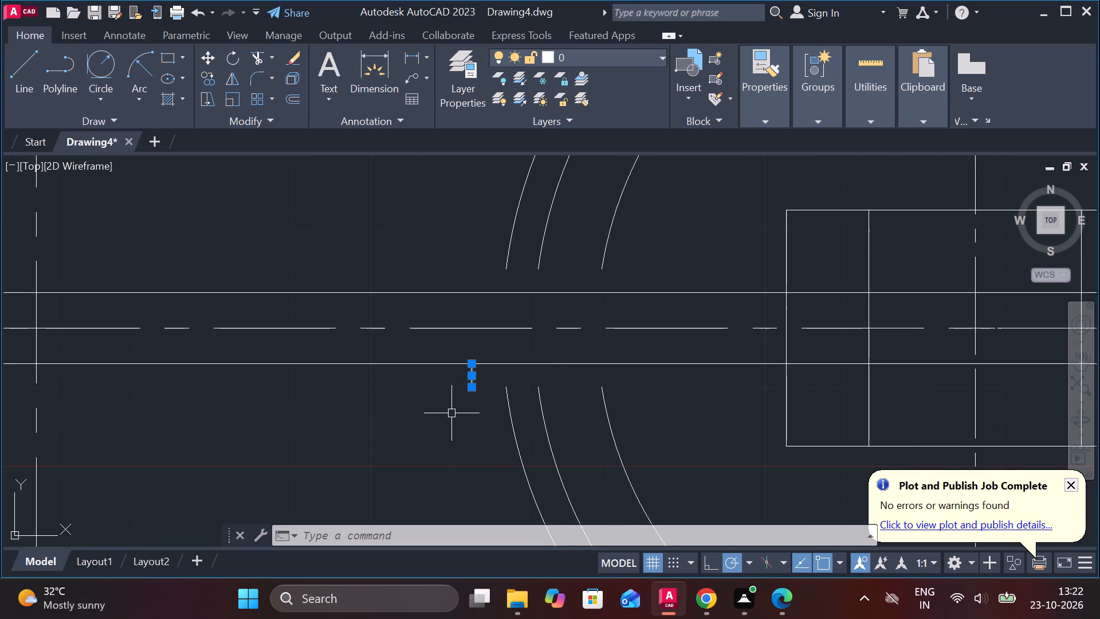
text(E)
key(space)
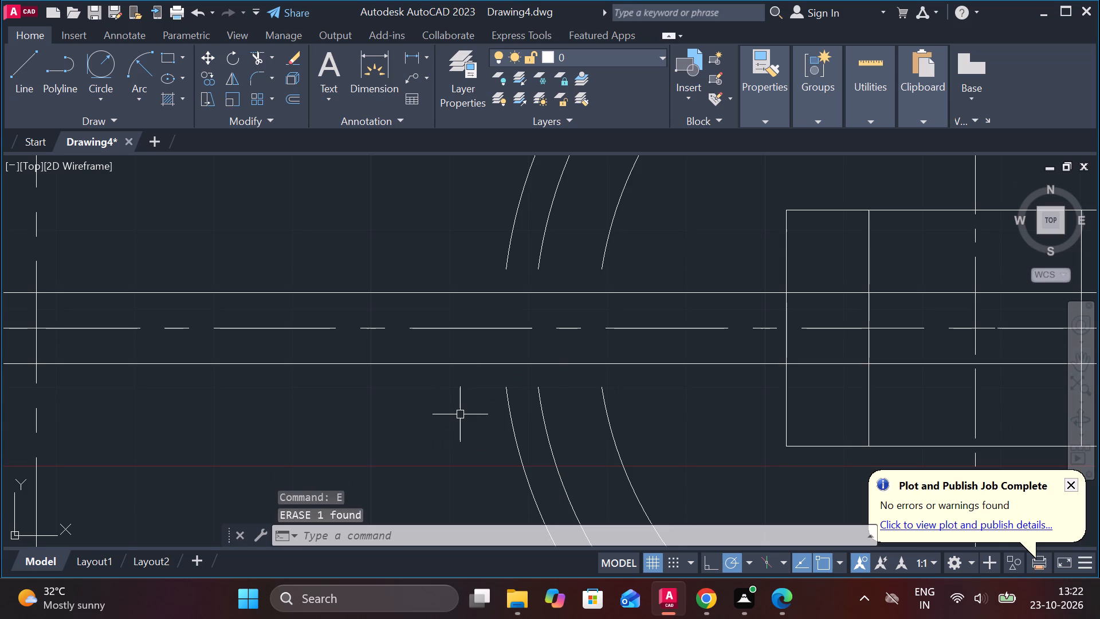
key(Escape)
Extend the right column's three circular arcs above and below to meet the edges of the central rib.
text(EX)
key(space)
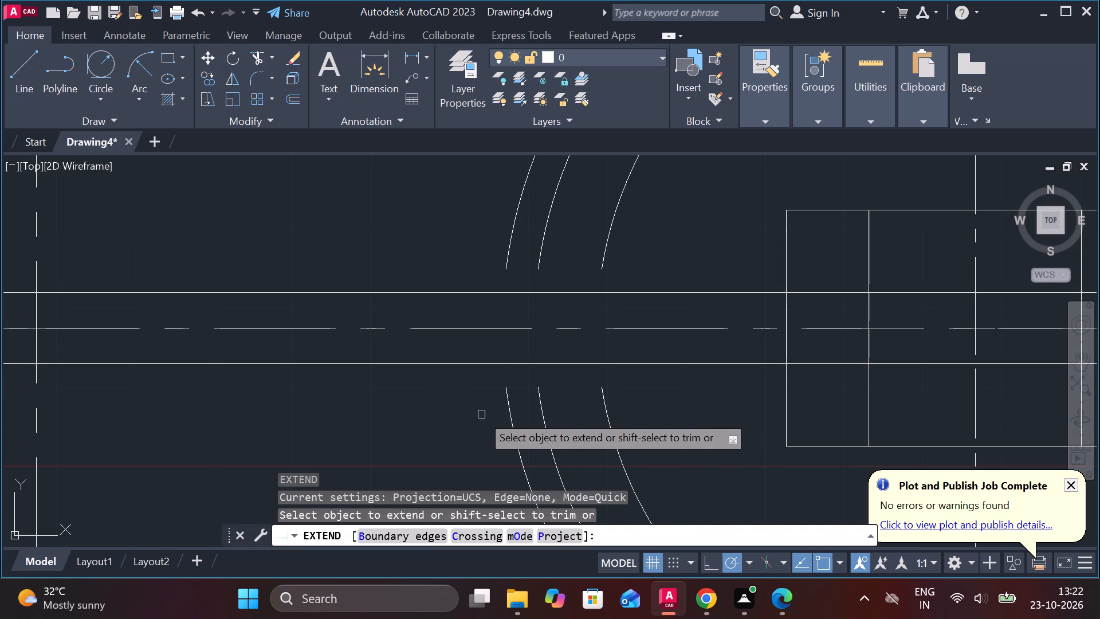
click(509, 395)
click(541, 401)
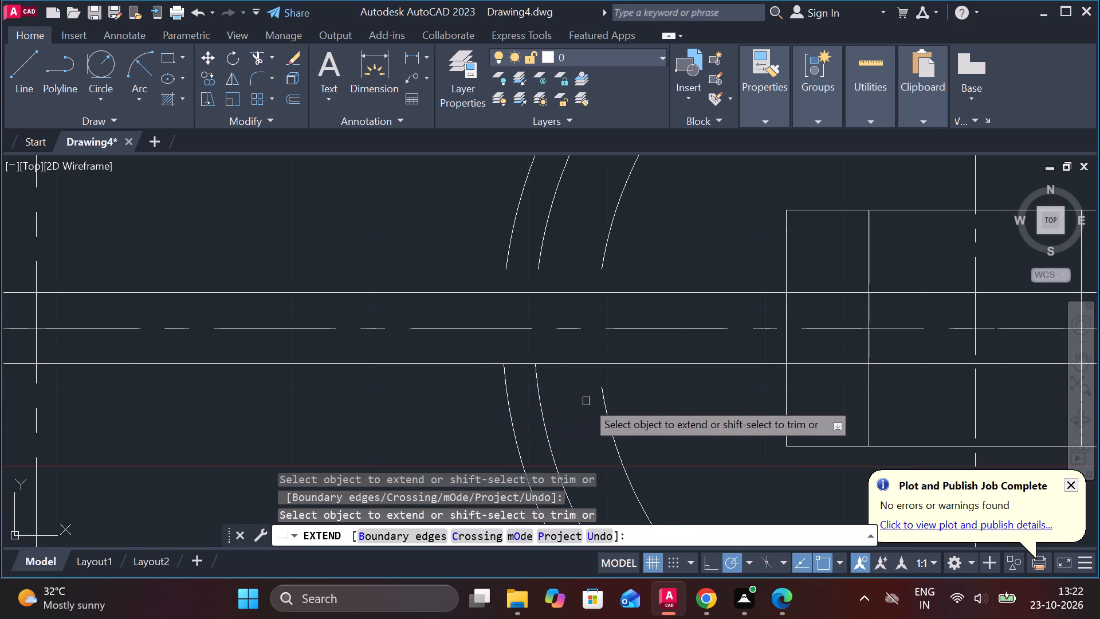
click(608, 399)
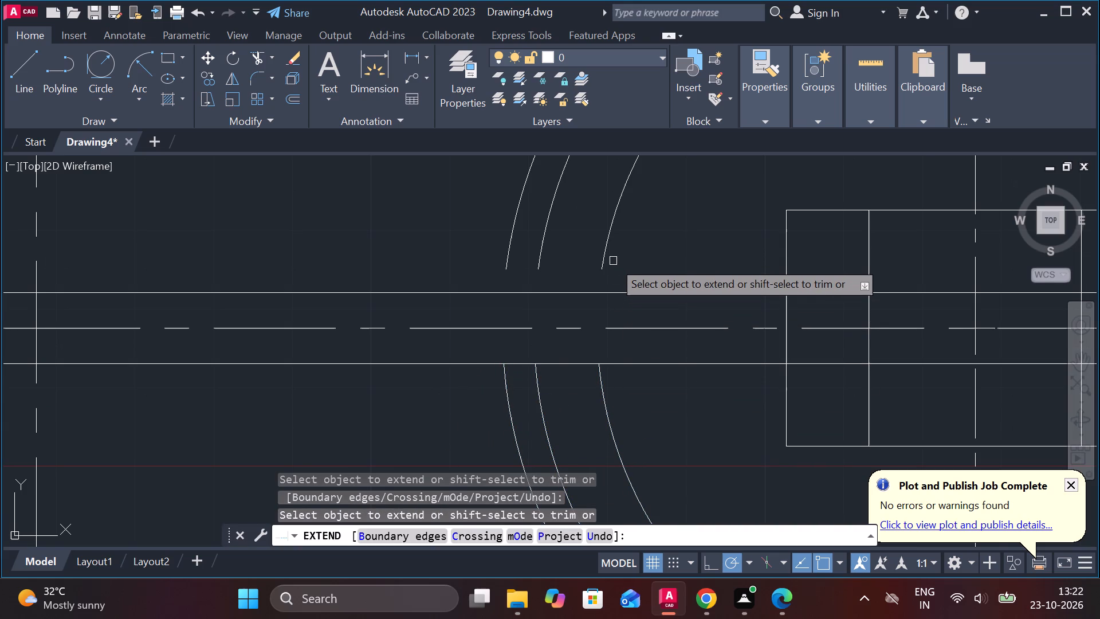
click(602, 256)
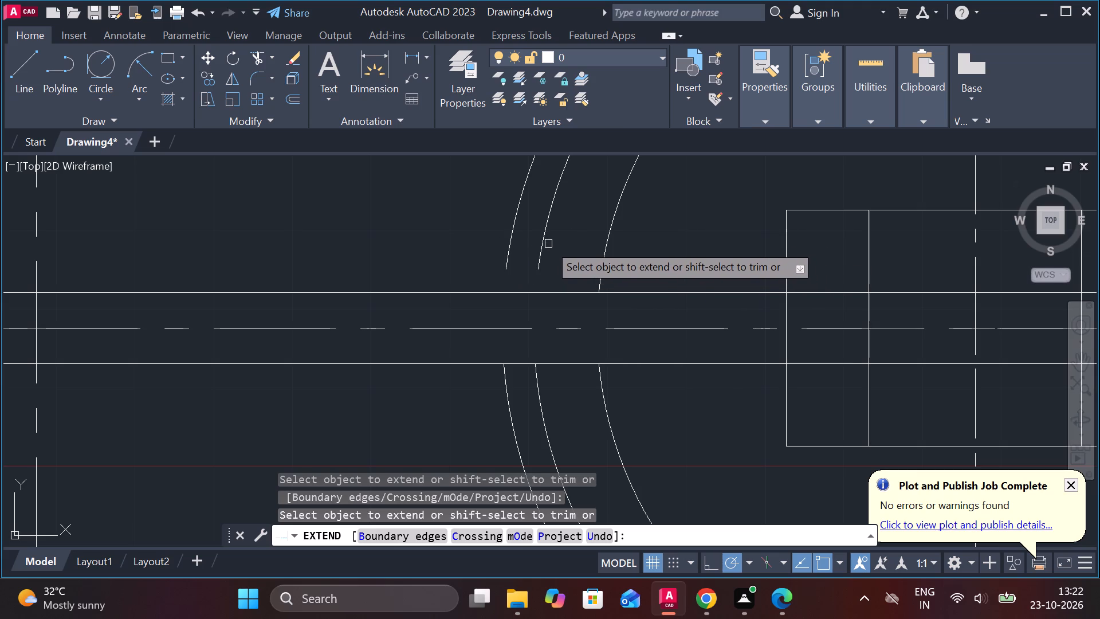
click(537, 249)
click(505, 255)
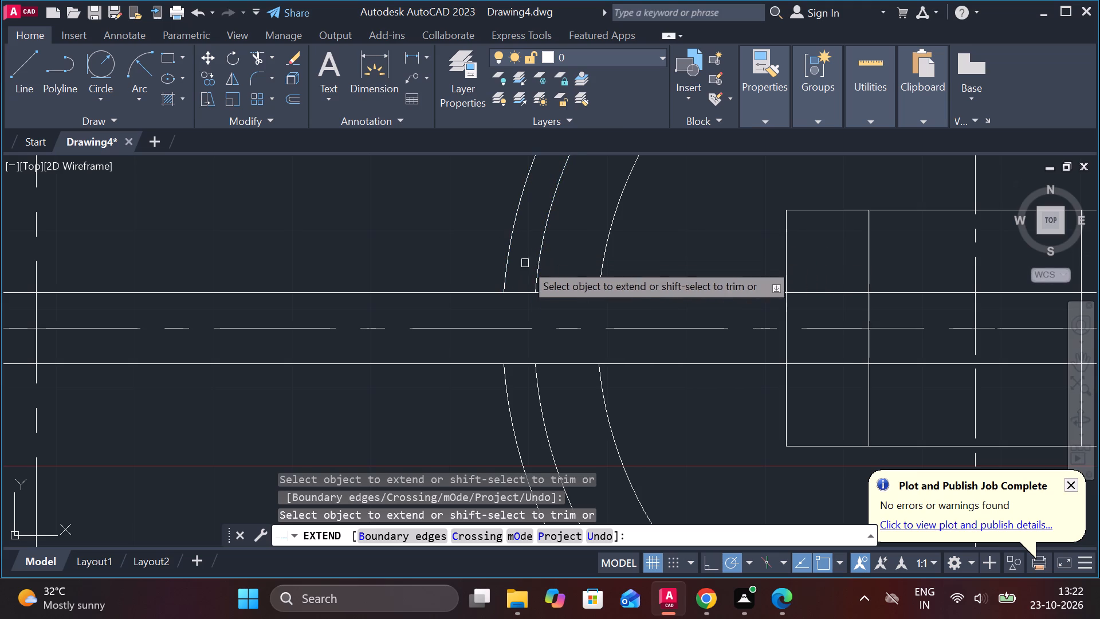
Add a vertical linear dimension for the width of the right column's rectangular block, placed to its left in the plan view.
scroll(390, 262, down, 1)
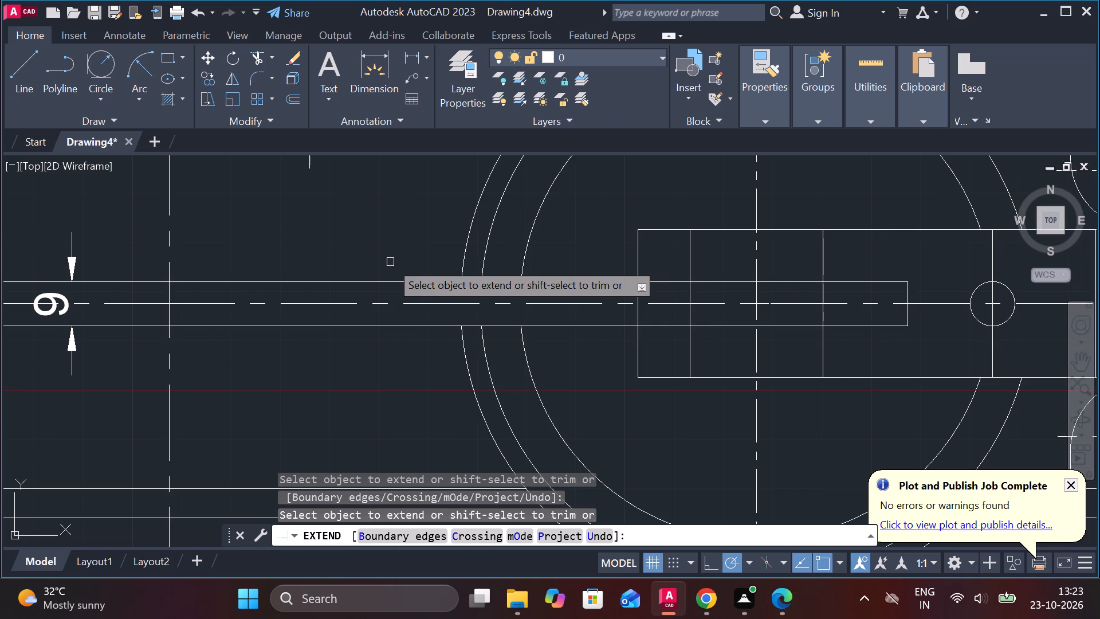
scroll(554, 315, down, 1)
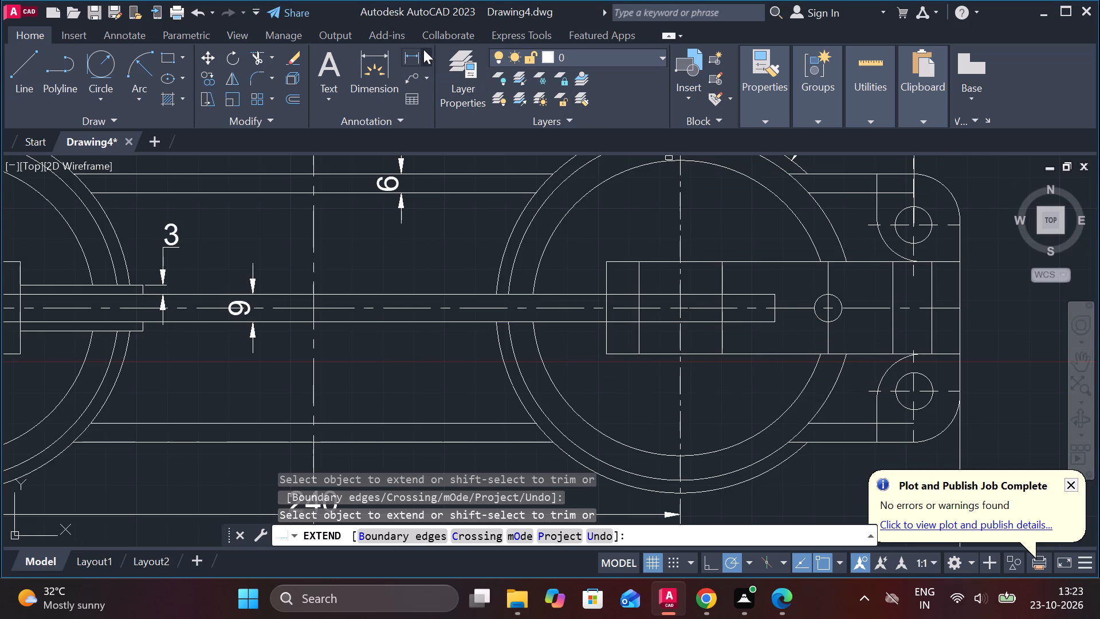
click(406, 54)
click(602, 261)
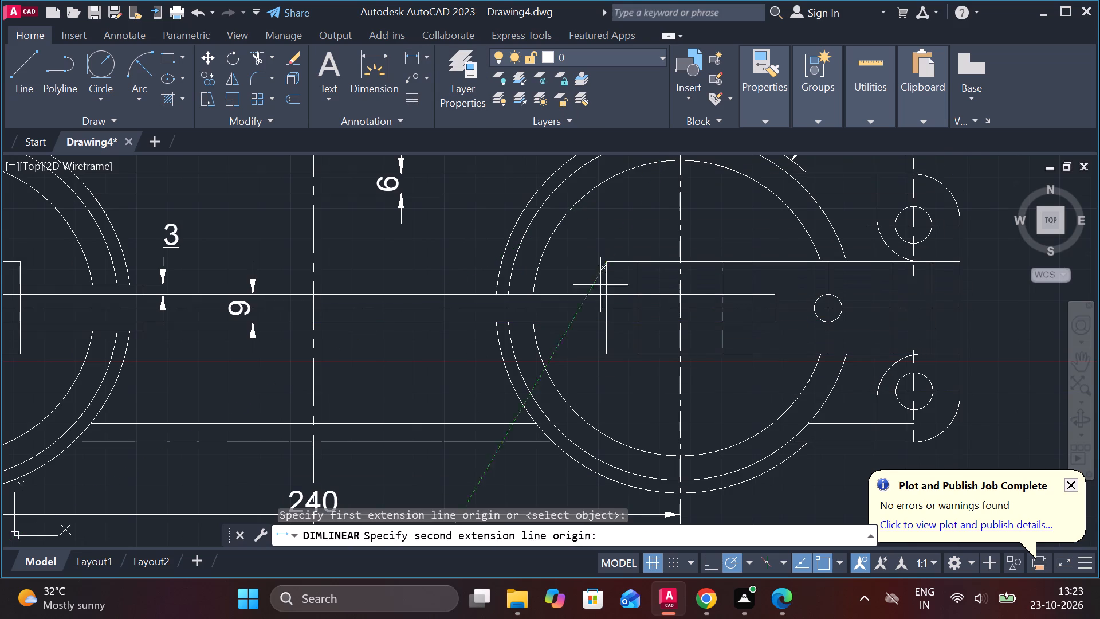
click(599, 355)
click(439, 351)
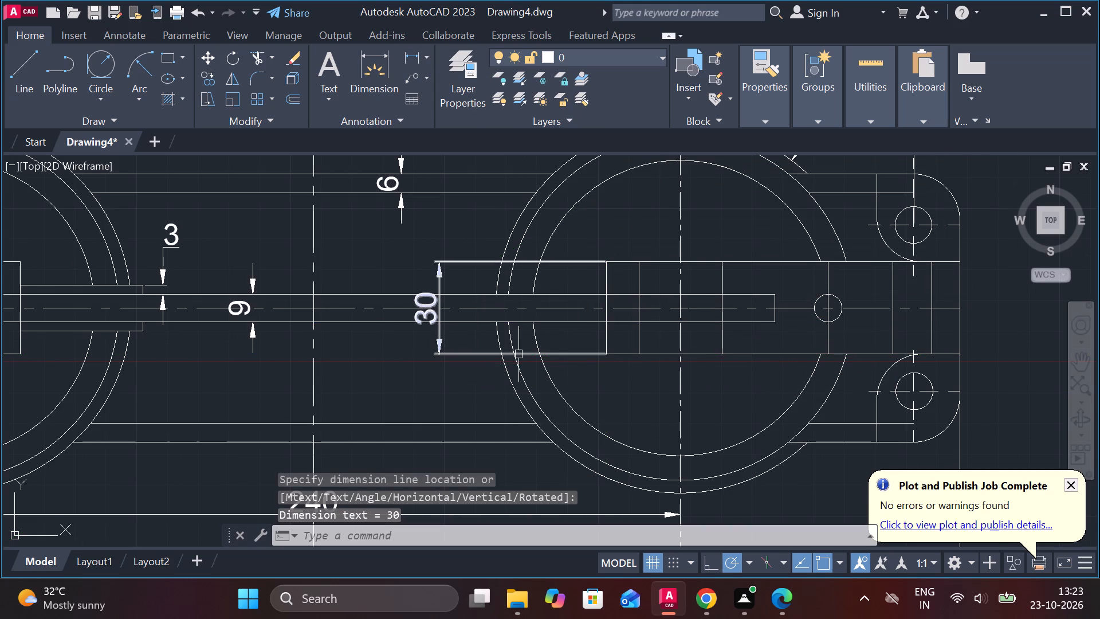
Add a vertical linear dimension between the centres of the upper right and lower right corner holes, placed outside the base's right end.
scroll(639, 449, down, 2)
middle_drag(627, 448, 634, 444)
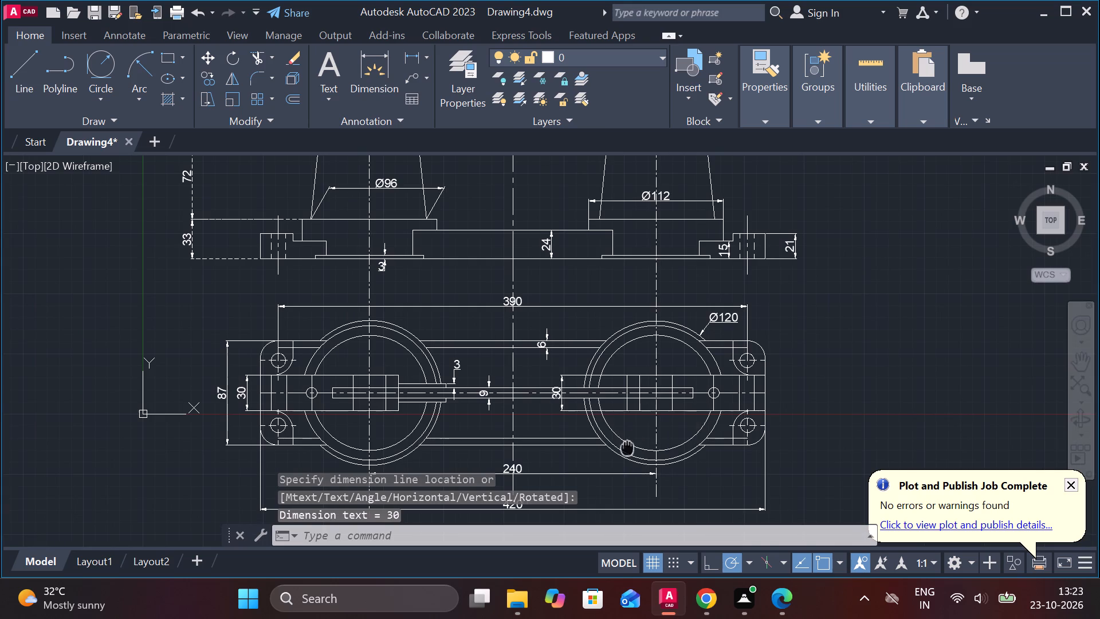
middle_drag(634, 444, 651, 385)
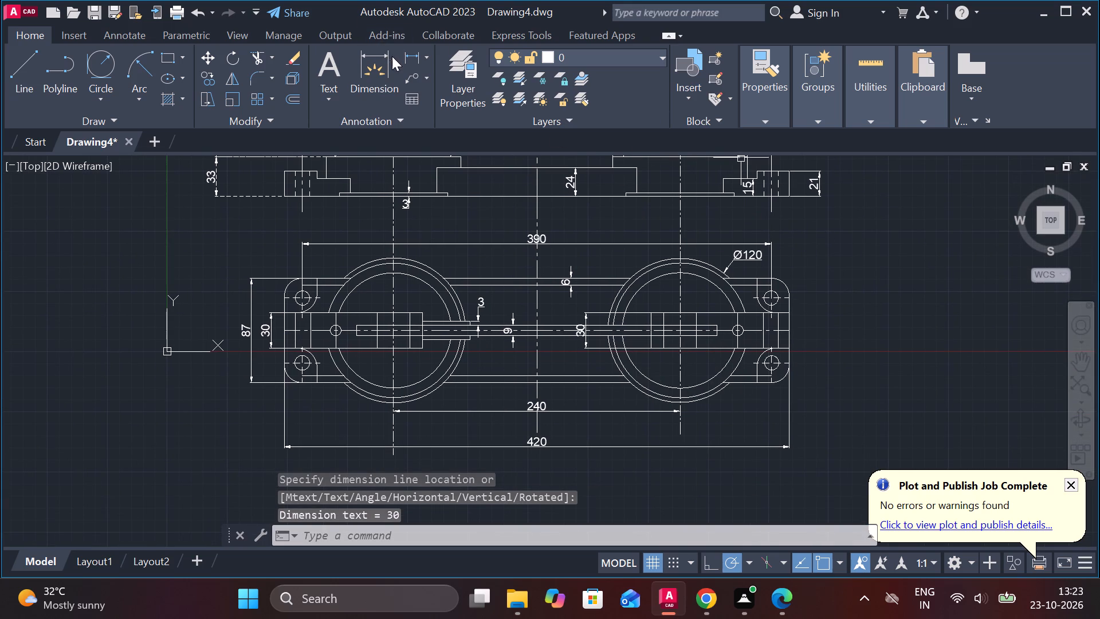
click(409, 59)
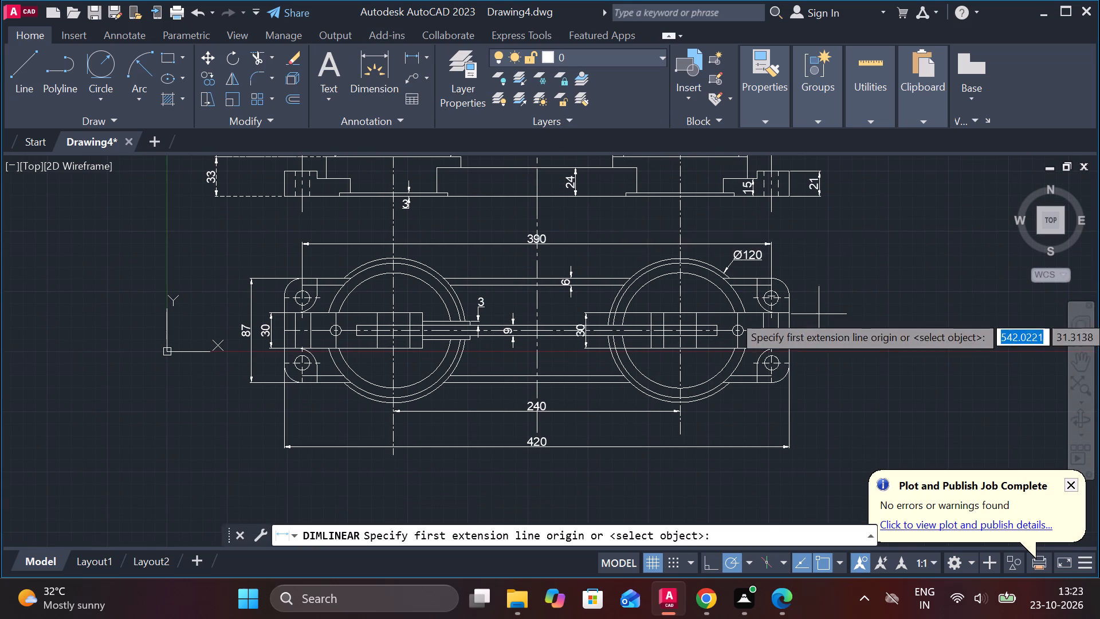
scroll(819, 314, up, 2)
click(697, 273)
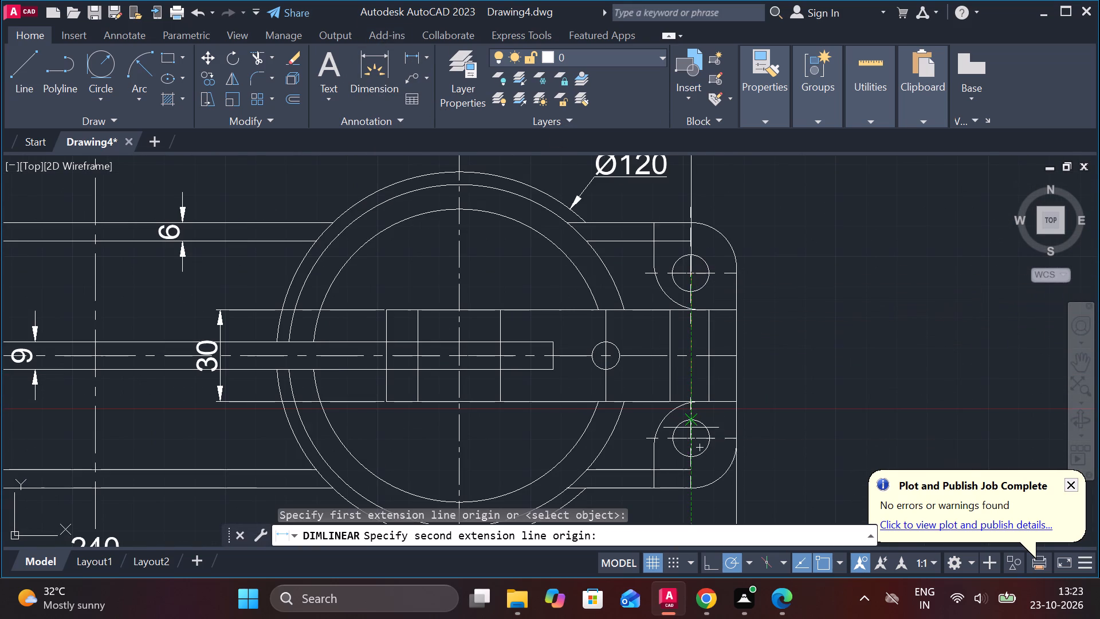
click(686, 437)
click(786, 332)
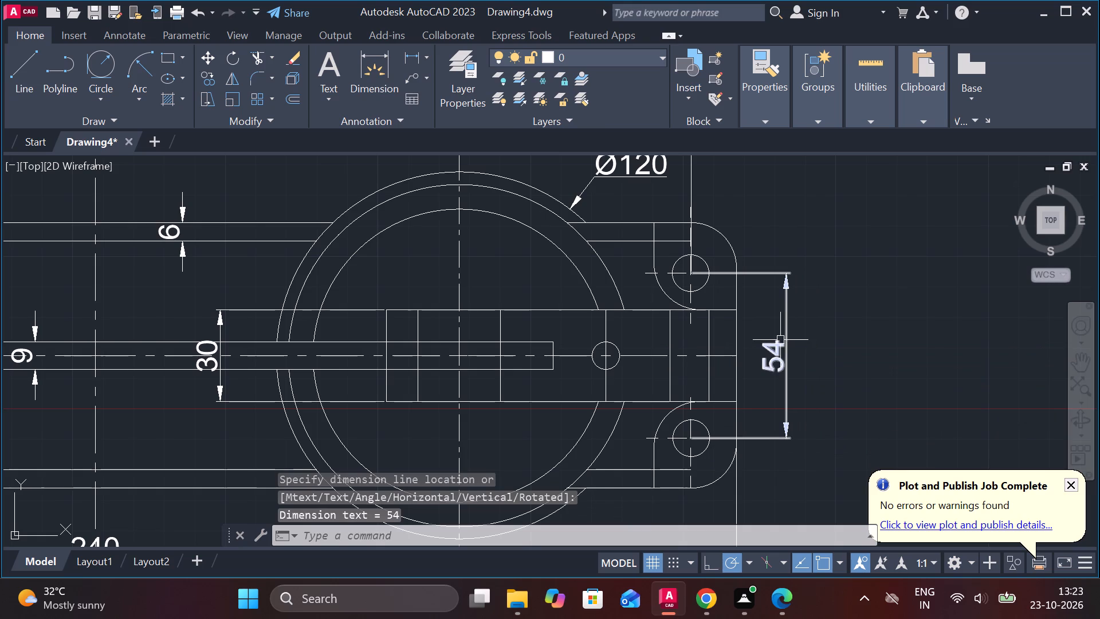
Add a radius dimension to the base's upper right rounded corner in the plan view, placed outside the corner.
click(427, 58)
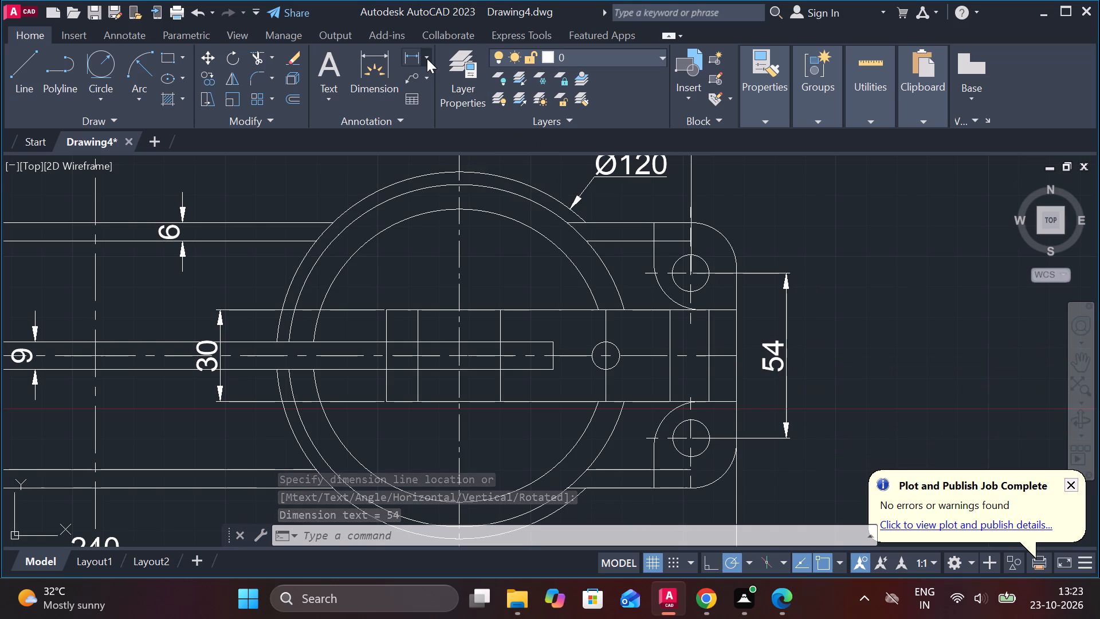
click(441, 223)
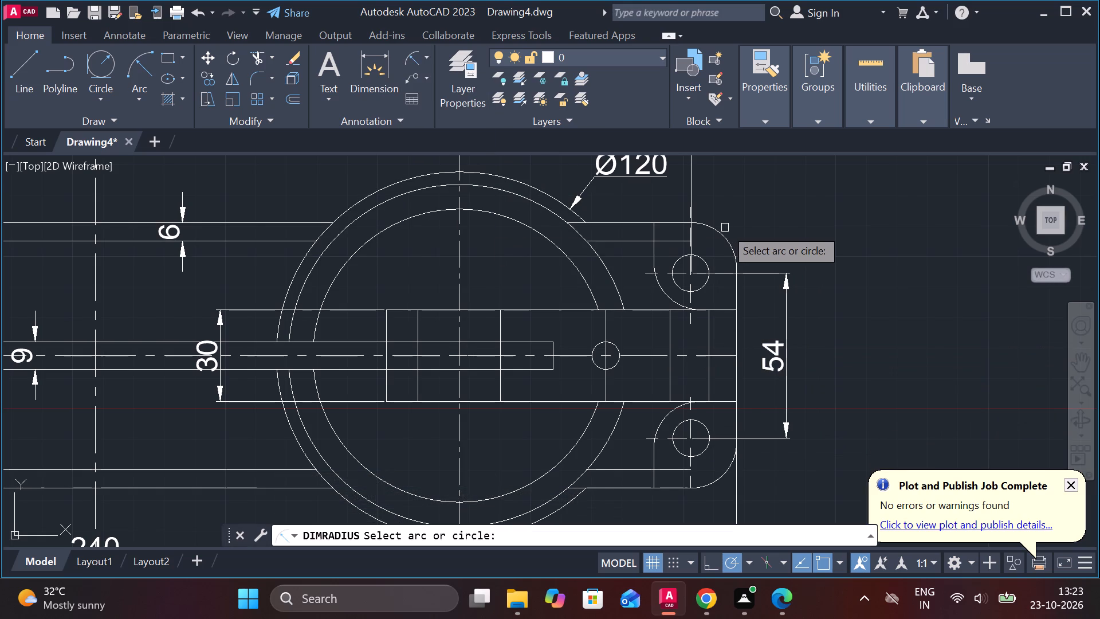
click(726, 234)
click(755, 218)
Override the text of the base's overall width dimension, beside its left end in the plan view, with 84.
scroll(814, 260, down, 1)
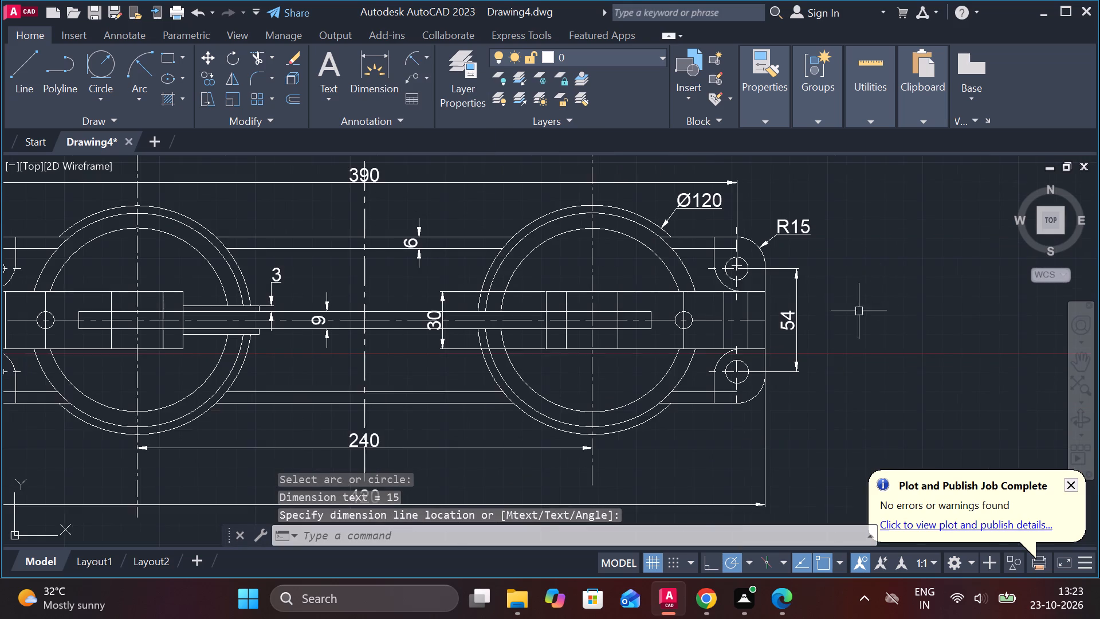
scroll(811, 322, down, 2)
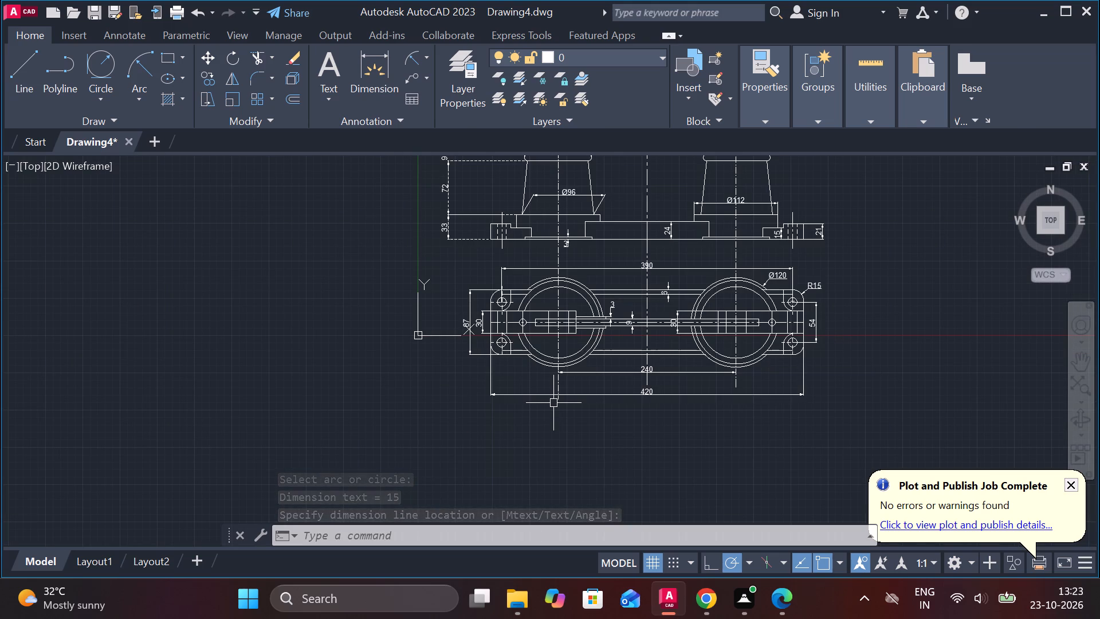
scroll(442, 340, up, 2)
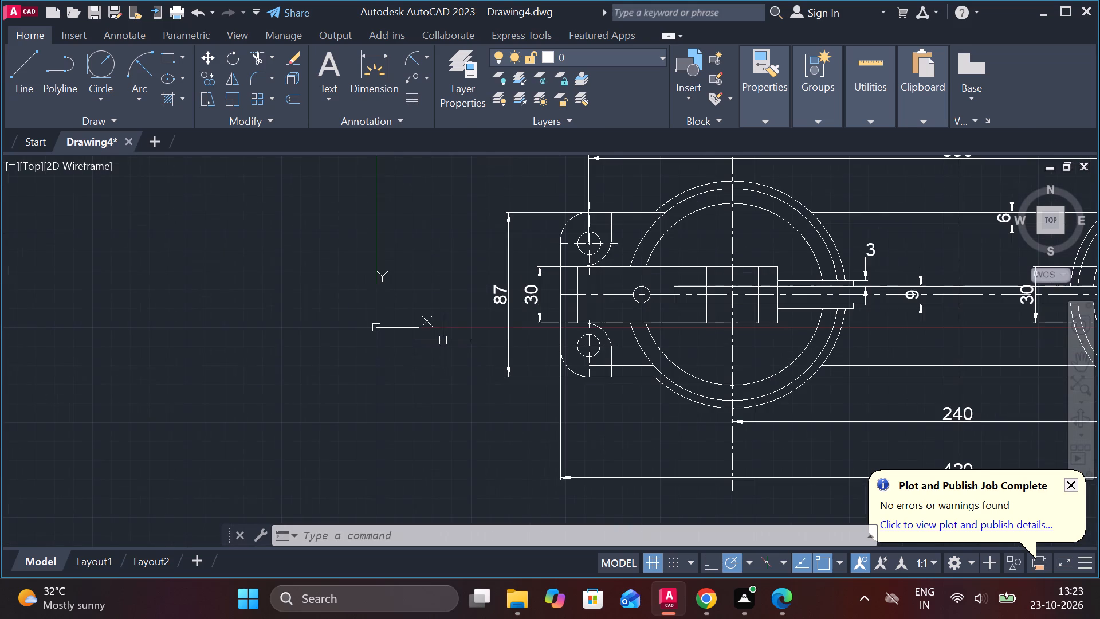
click(505, 286)
key(Escape)
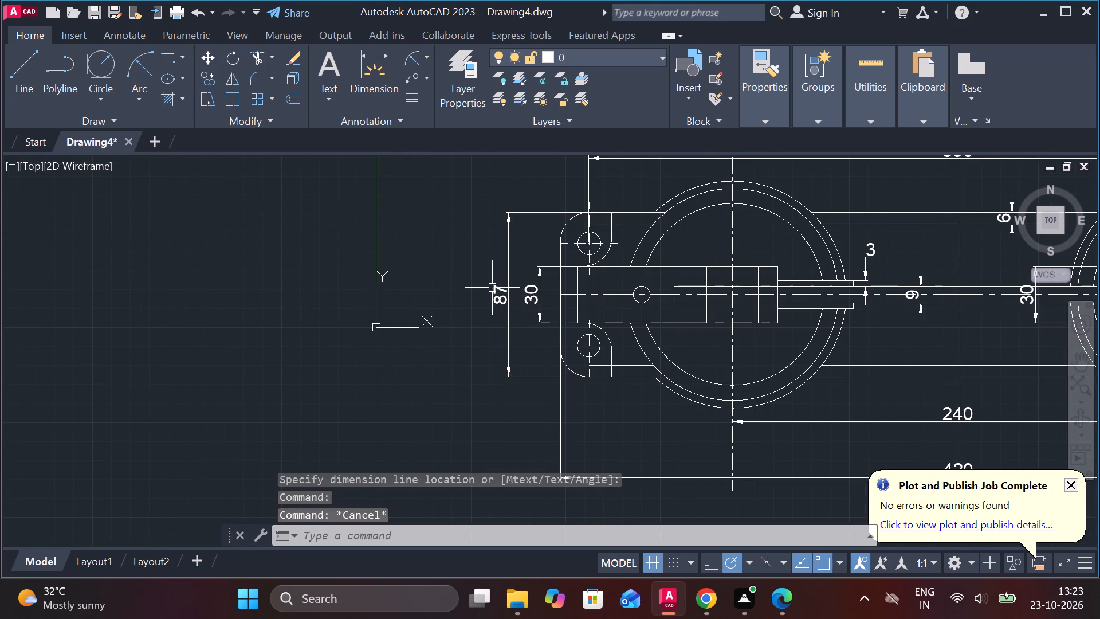
scroll(493, 288, down, 1)
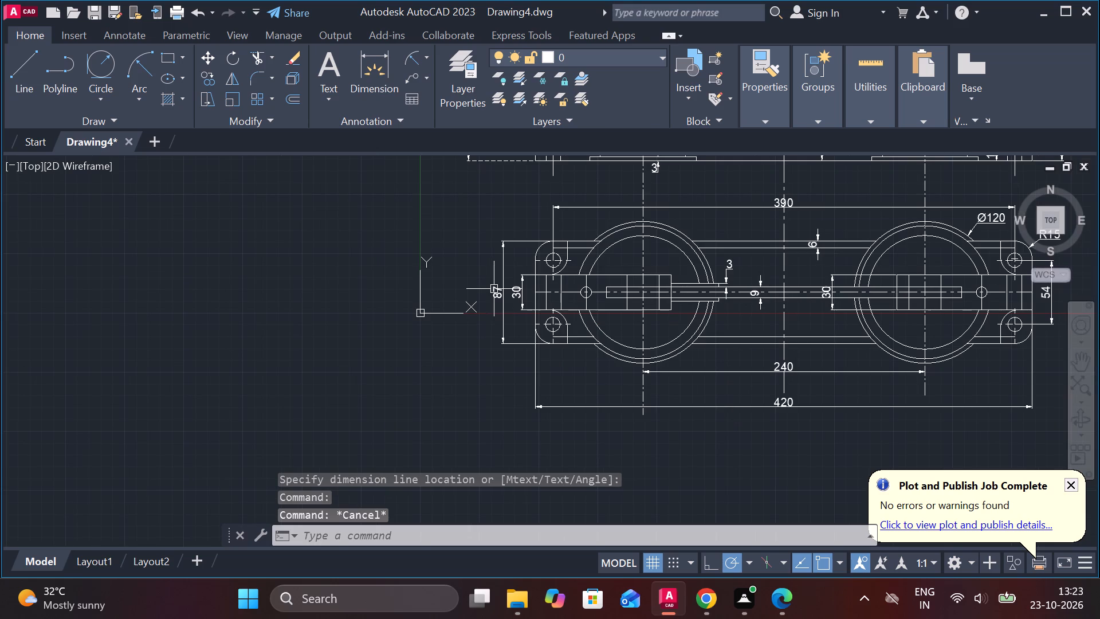
double_click(494, 289)
scroll(494, 289, up, 2)
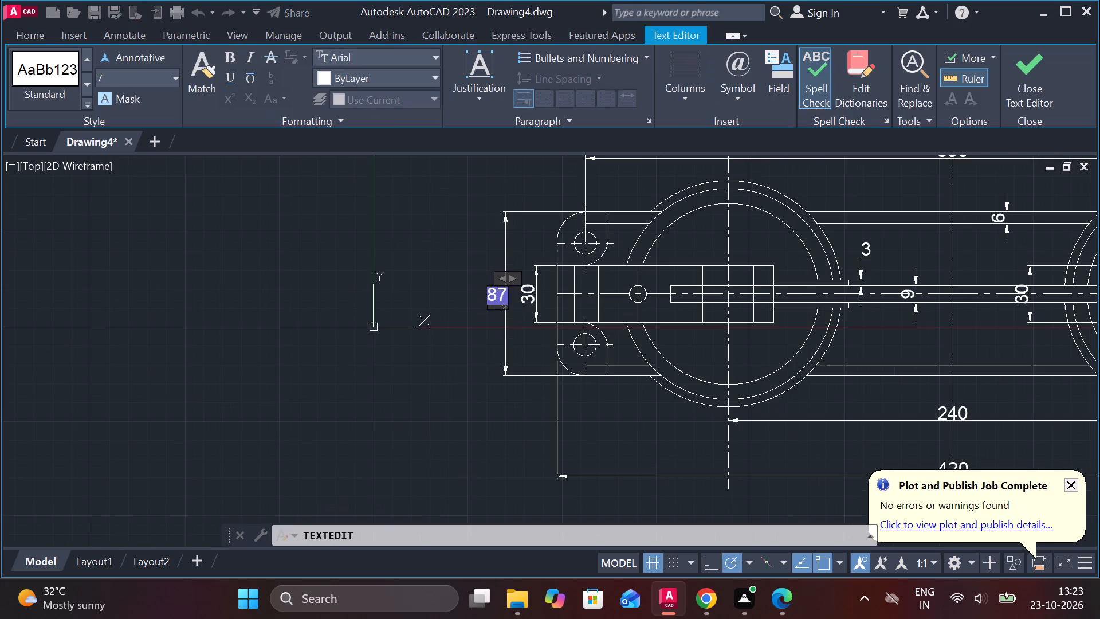
key(Right)
key(BackSpace)
key(8)
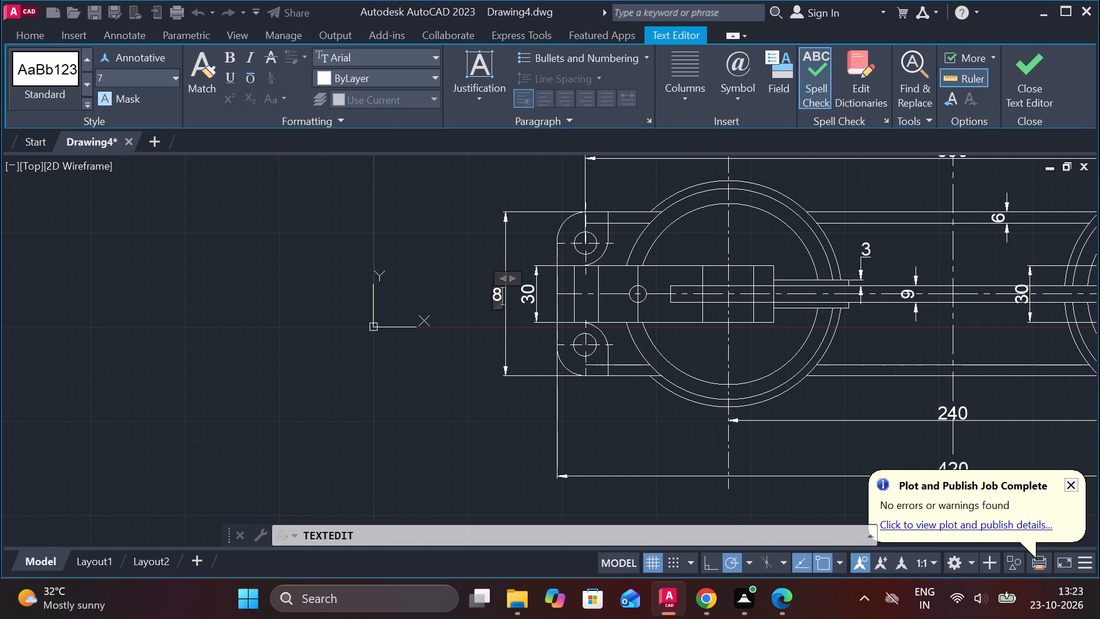
key(4)
click(1035, 92)
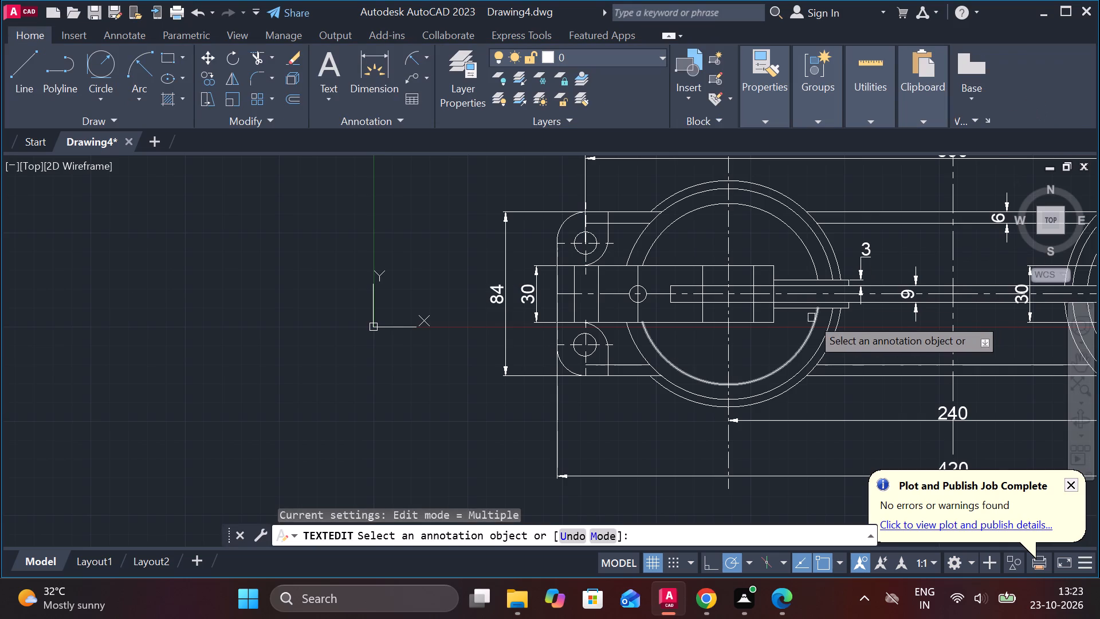
scroll(811, 318, down, 1)
key(Escape)
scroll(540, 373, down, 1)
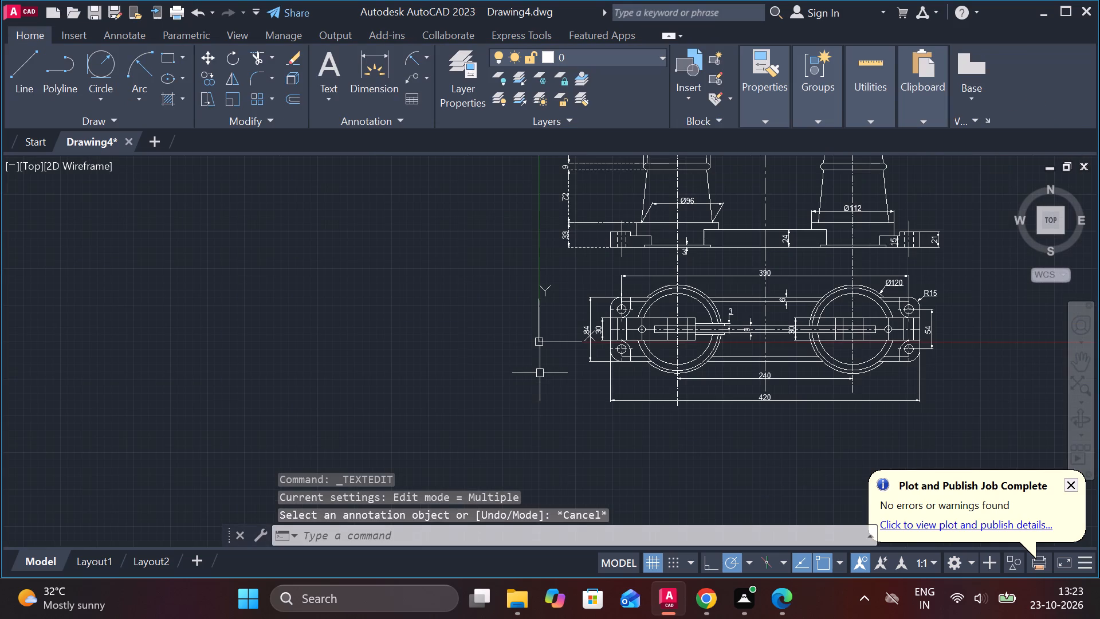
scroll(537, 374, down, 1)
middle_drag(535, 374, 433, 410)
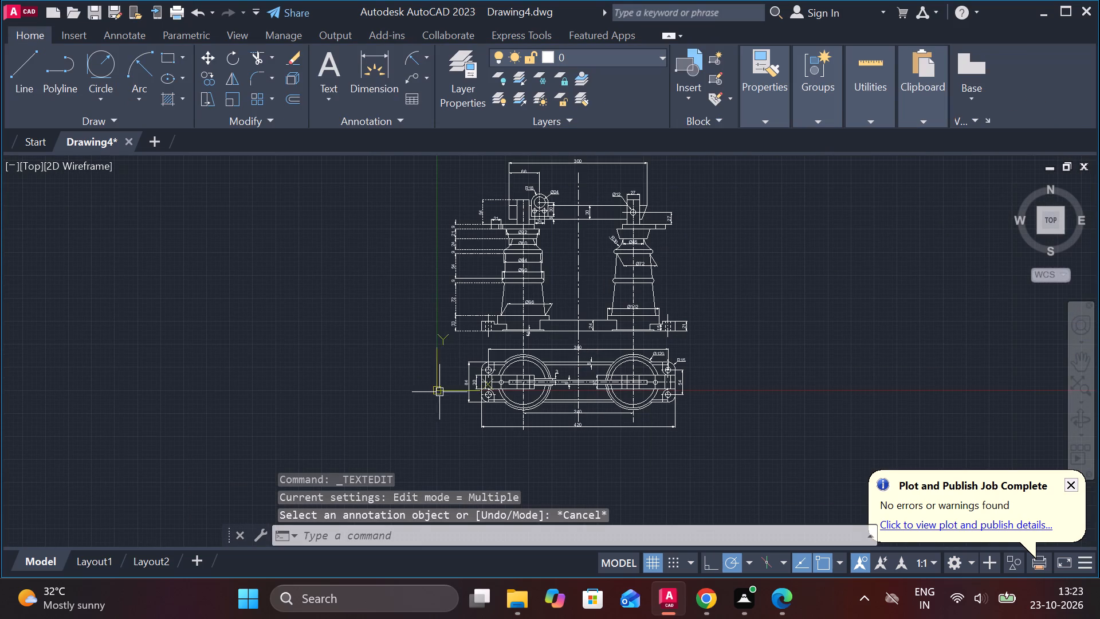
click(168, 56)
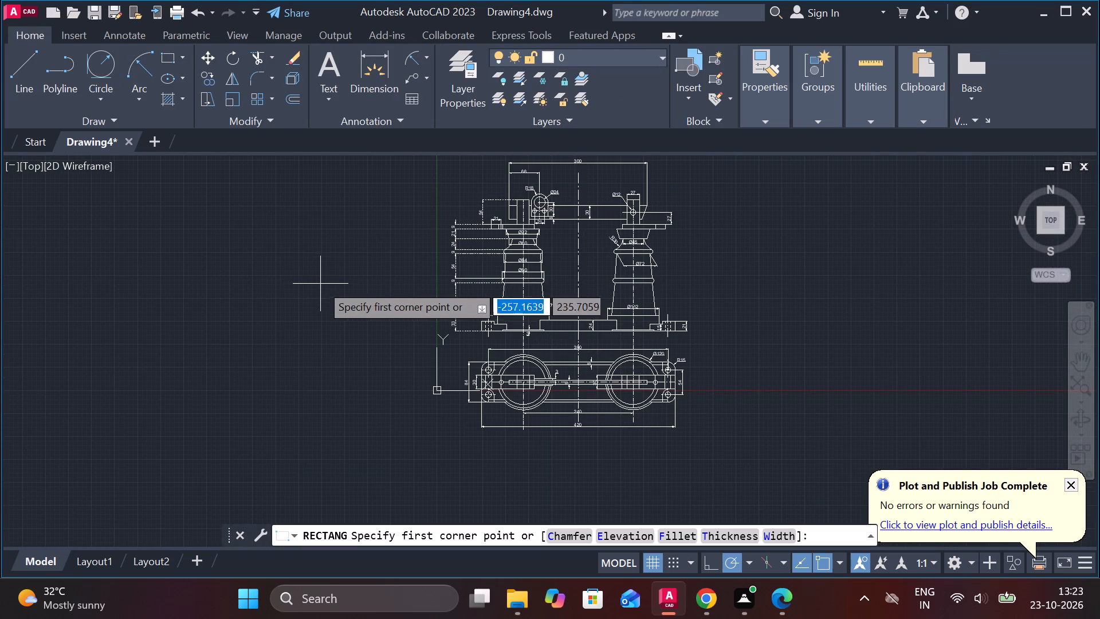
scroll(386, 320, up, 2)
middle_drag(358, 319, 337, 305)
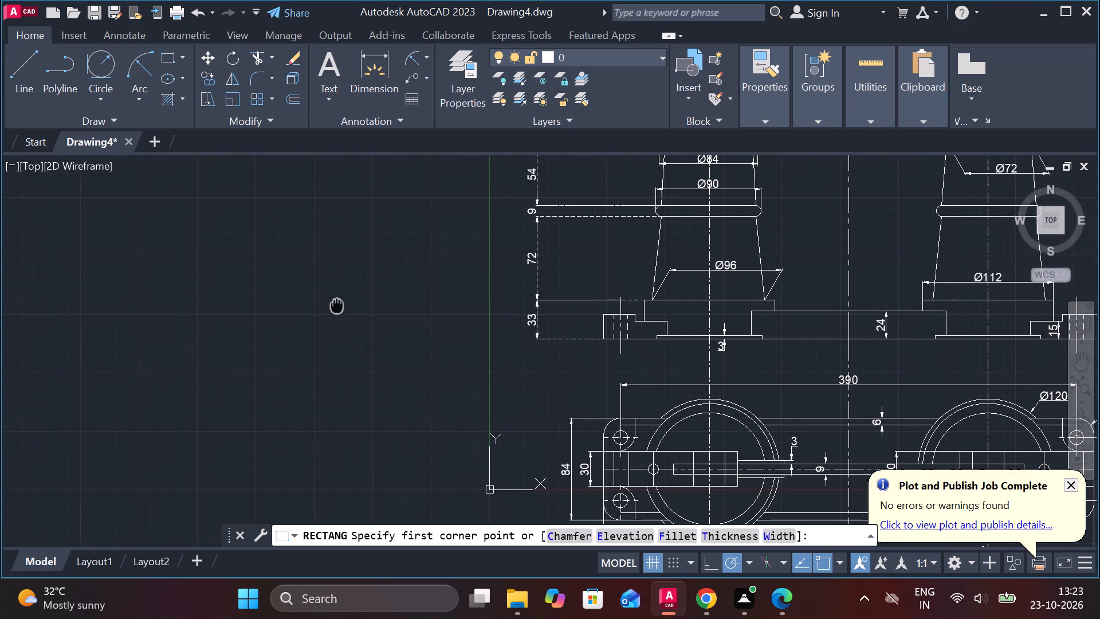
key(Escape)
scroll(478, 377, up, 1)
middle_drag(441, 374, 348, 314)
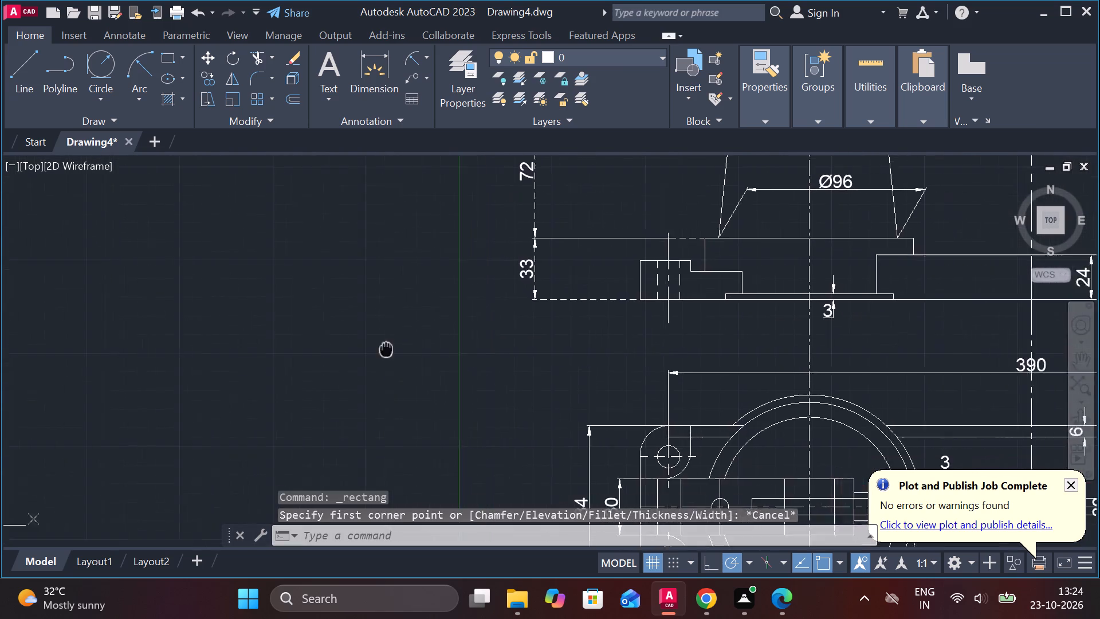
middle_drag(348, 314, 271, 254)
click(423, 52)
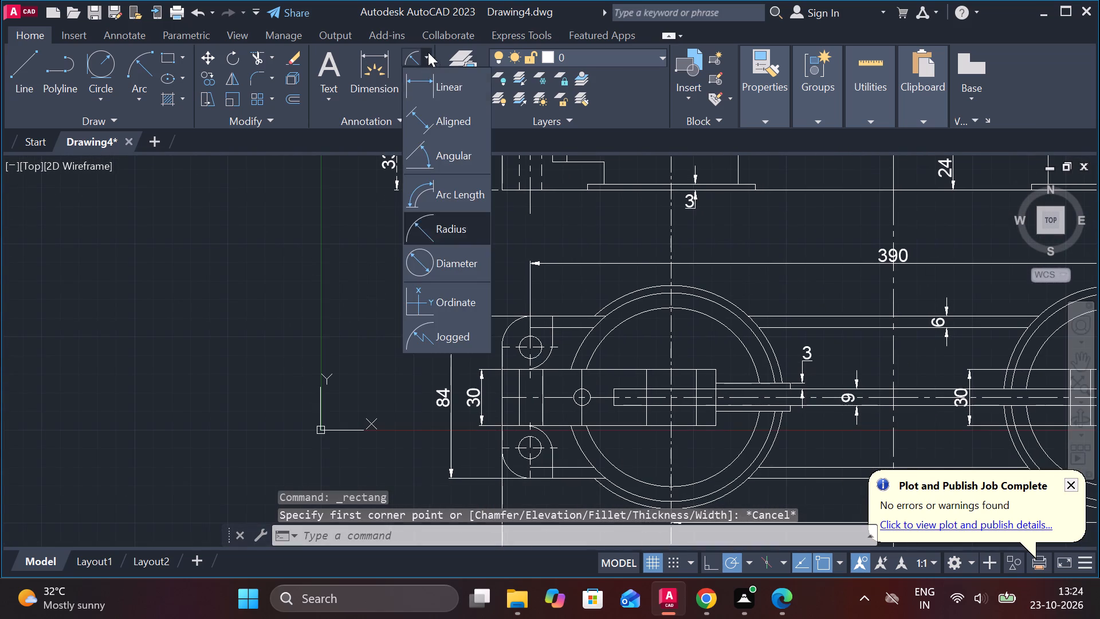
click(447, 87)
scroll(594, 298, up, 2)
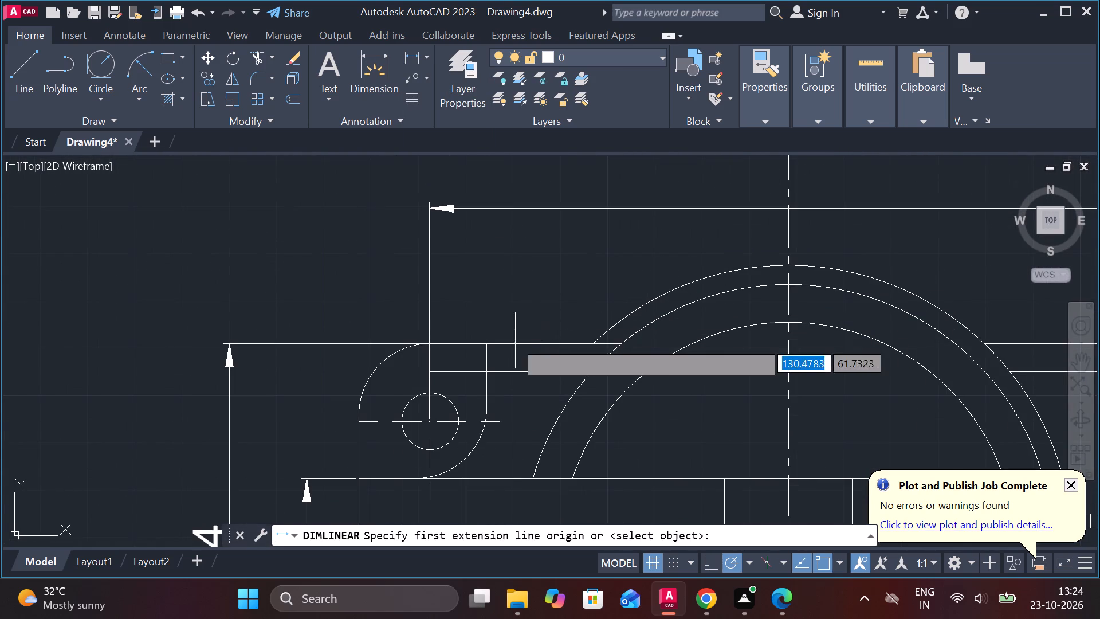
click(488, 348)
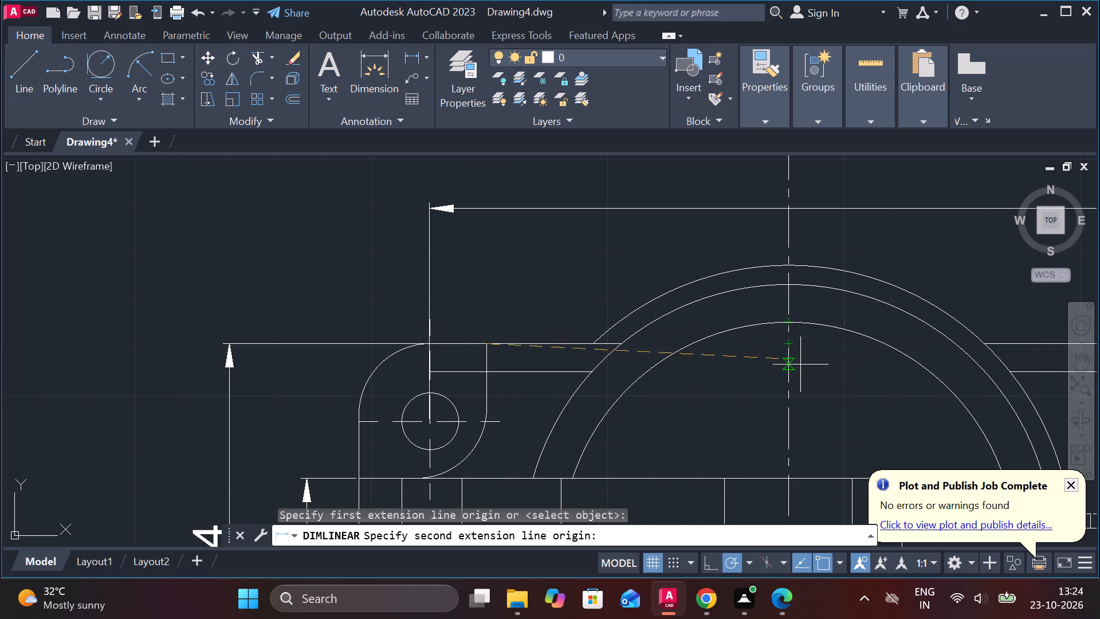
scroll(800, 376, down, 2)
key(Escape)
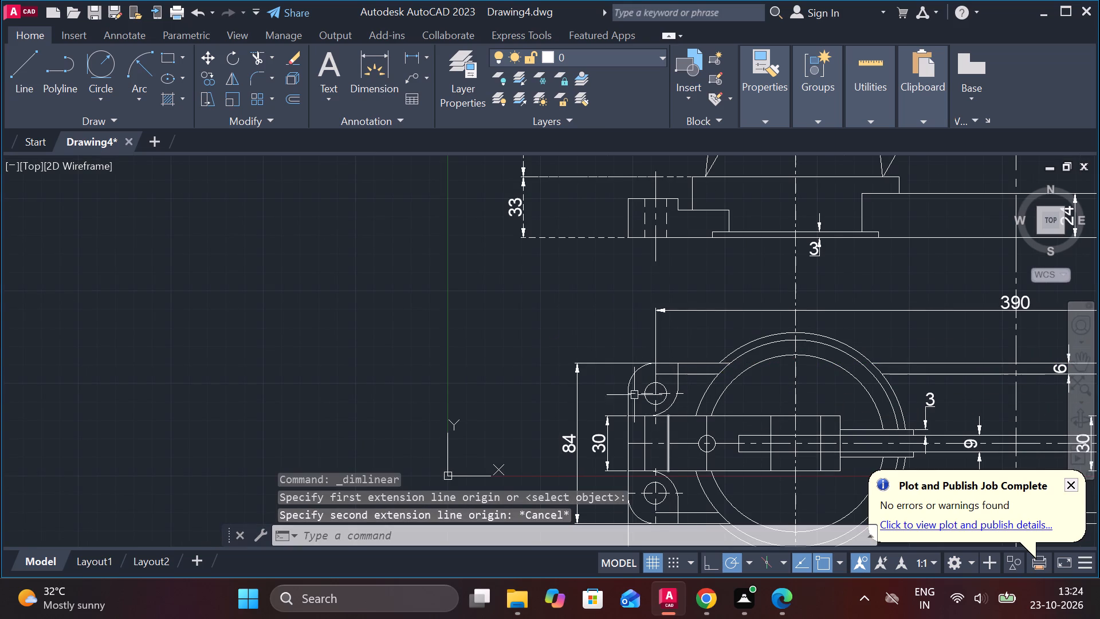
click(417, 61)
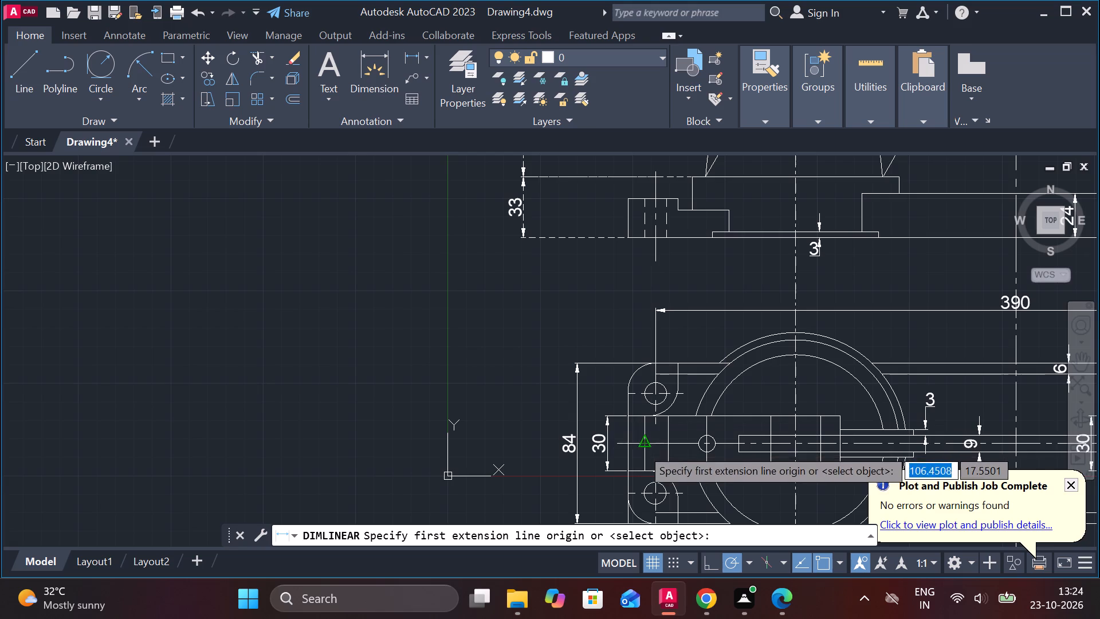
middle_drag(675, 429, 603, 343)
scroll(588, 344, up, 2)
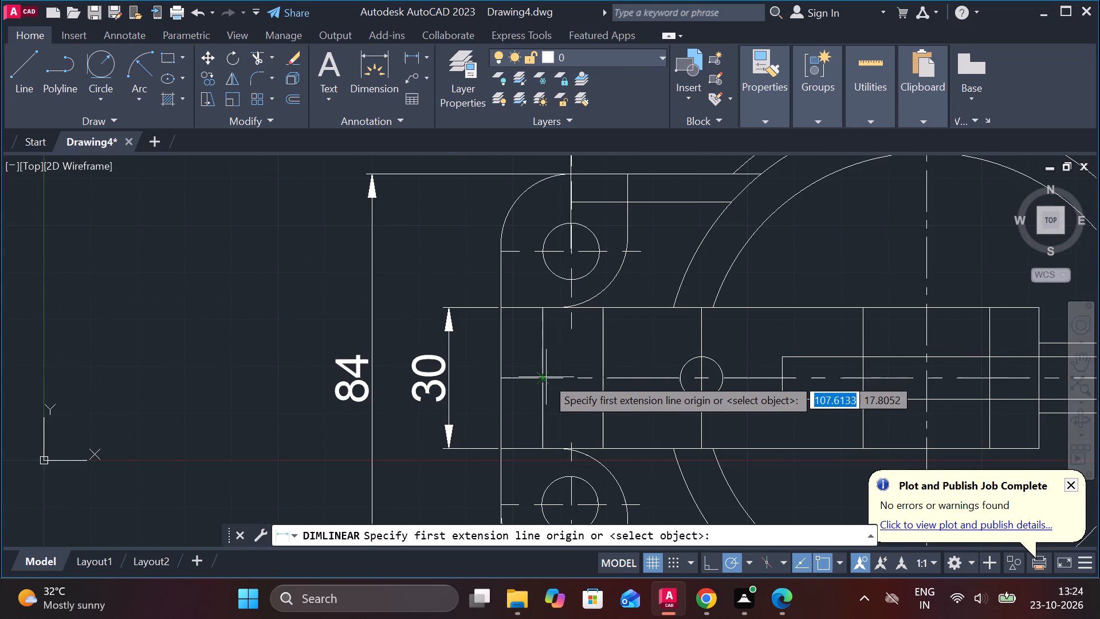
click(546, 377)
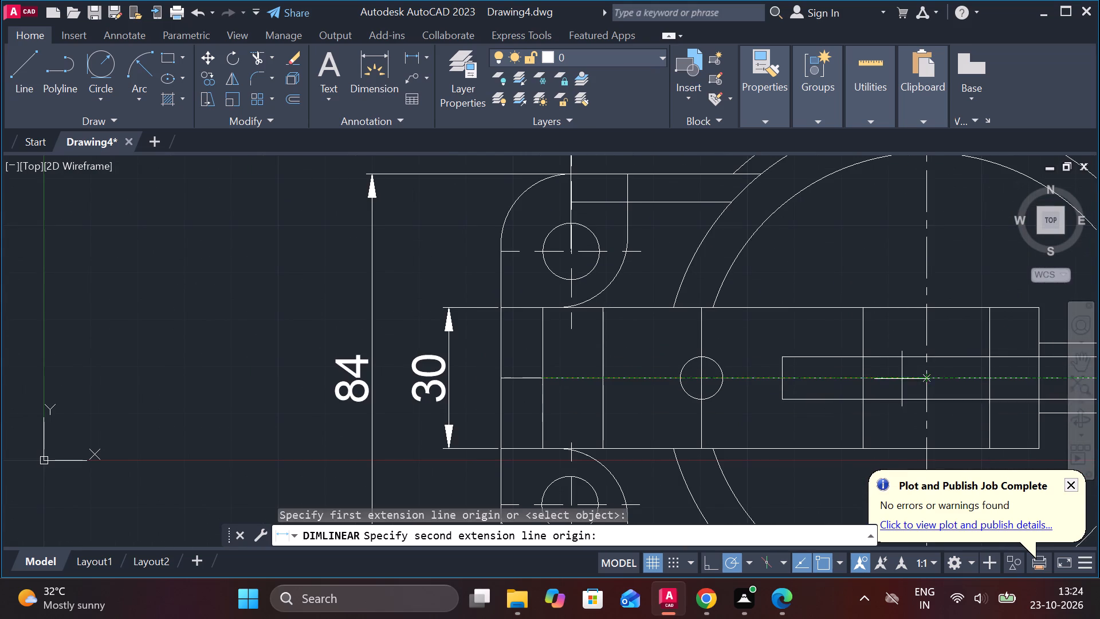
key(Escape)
Add a horizontal linear dimension from the left block's second inner vertical line to the left column's centreline, placed below the hole-spacing dimension.
key(space)
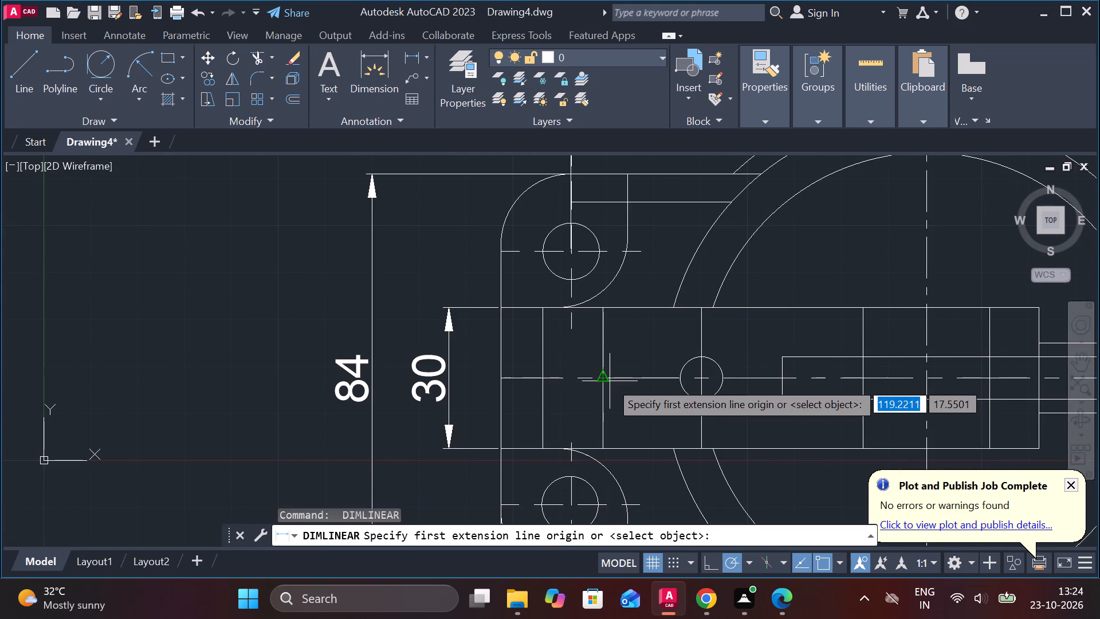
click(610, 381)
click(928, 375)
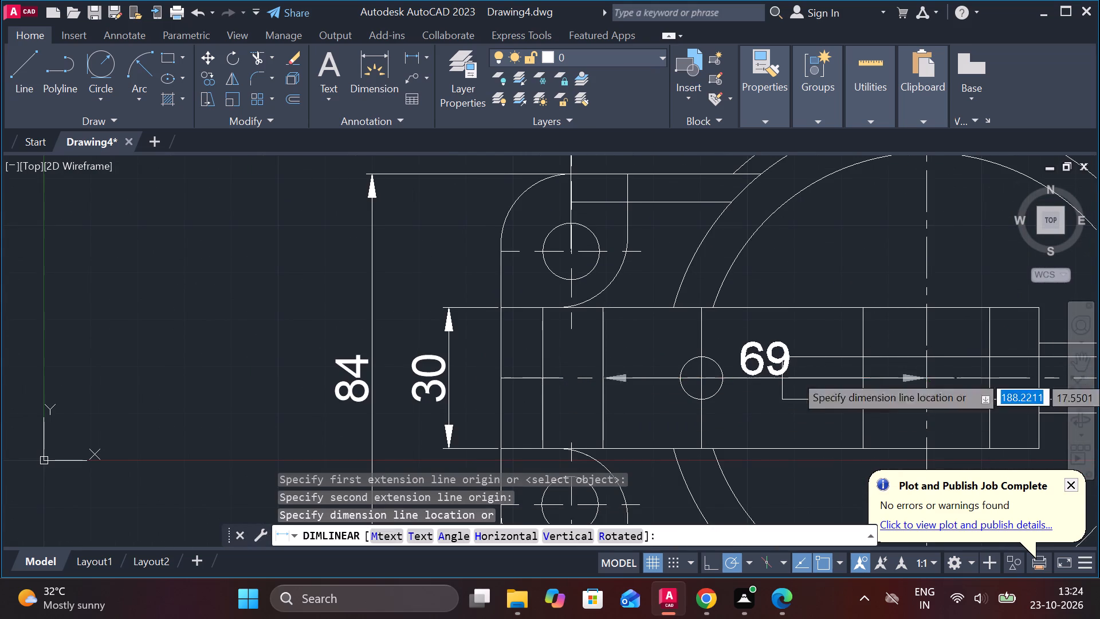
middle_drag(773, 291, 770, 418)
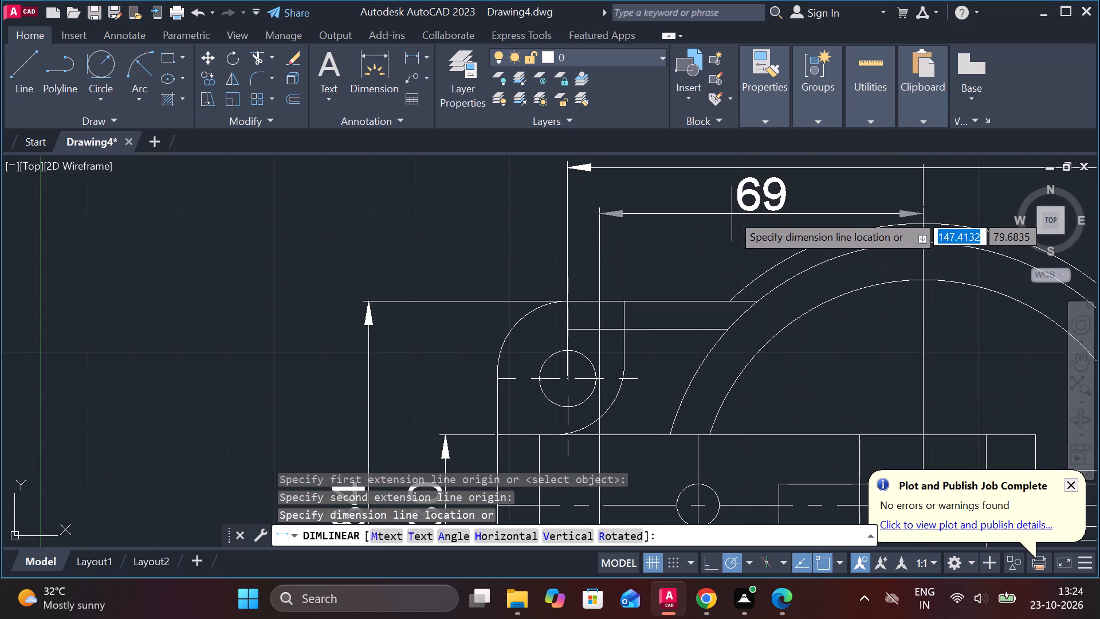
middle_drag(721, 257, 685, 320)
scroll(683, 237, down, 1)
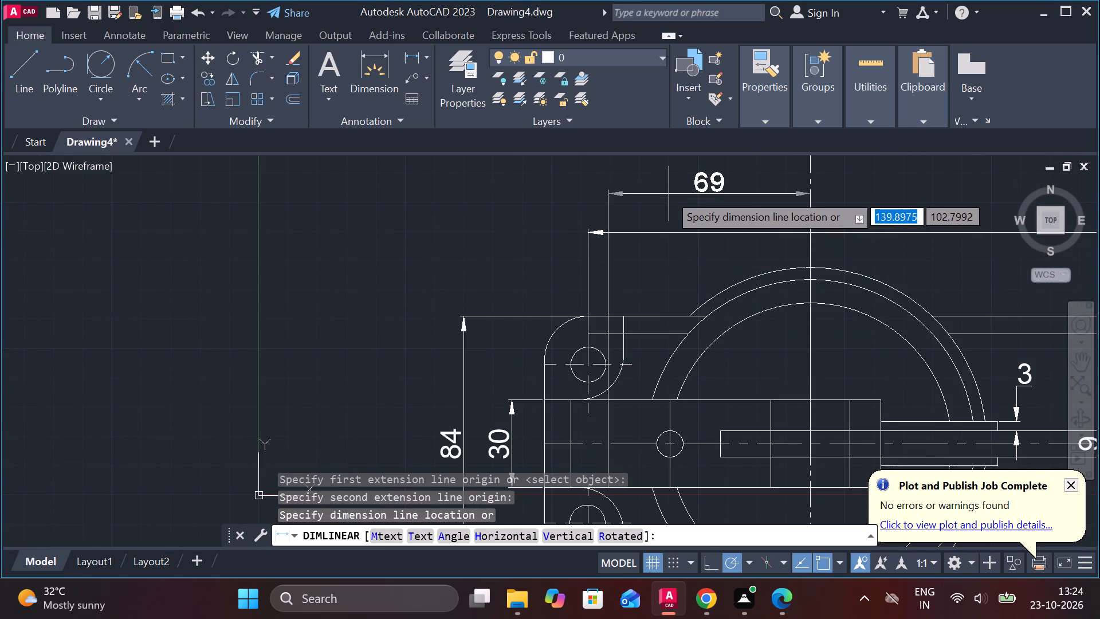
scroll(669, 200, down, 2)
scroll(673, 208, up, 2)
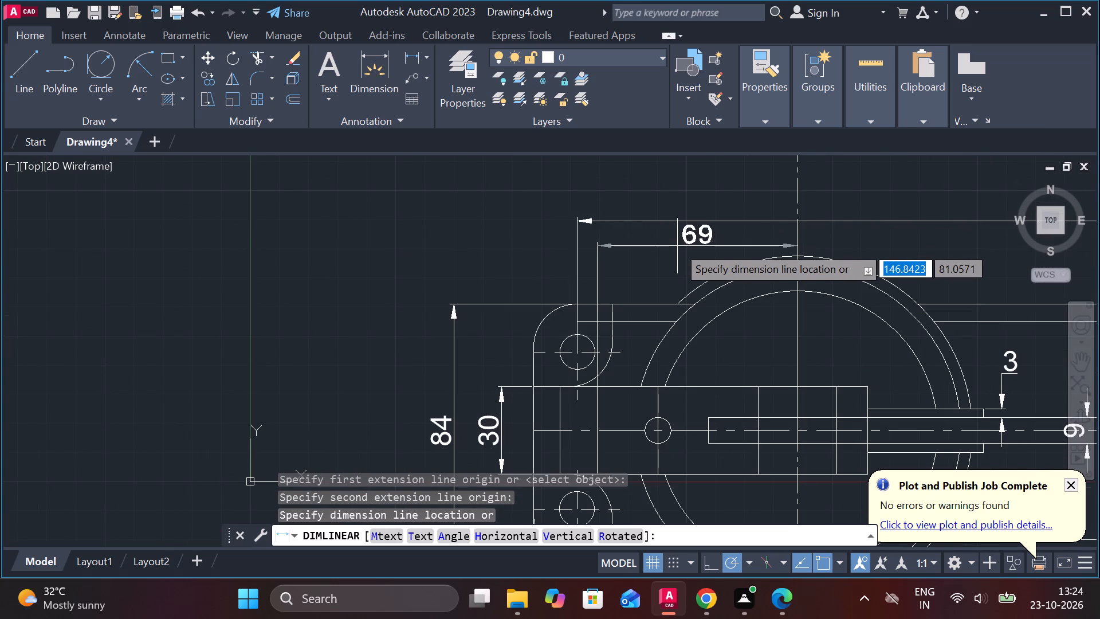
click(671, 249)
Add a horizontal linear dimension from the left column's centreline to the rectangular block's right edge, aligned with the adjacent dimension above the circles.
middle_drag(762, 293, 681, 236)
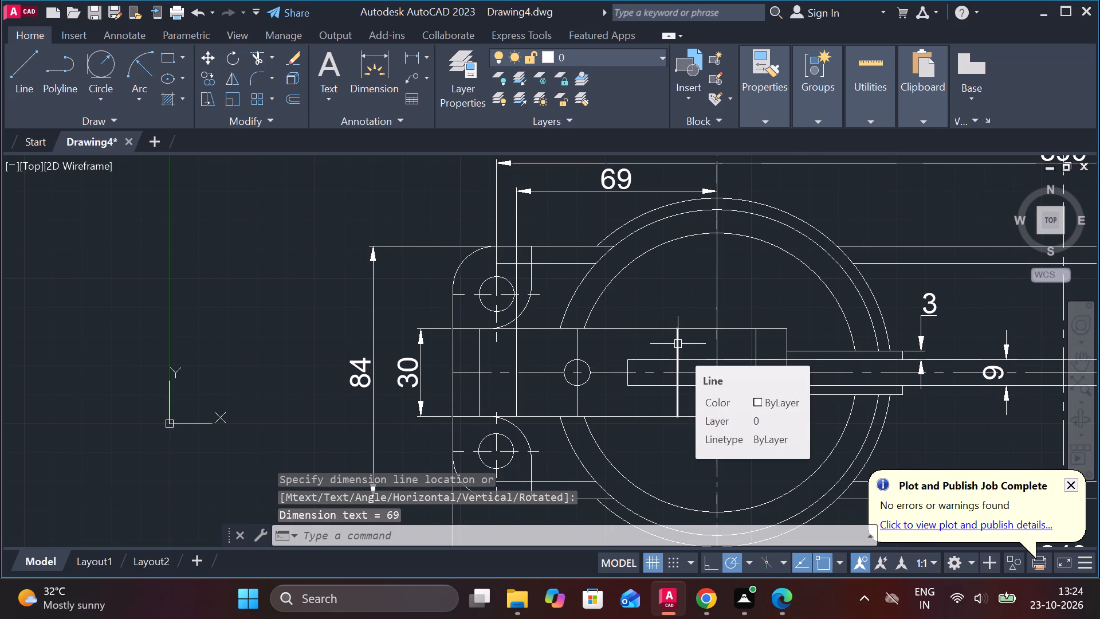
key(space)
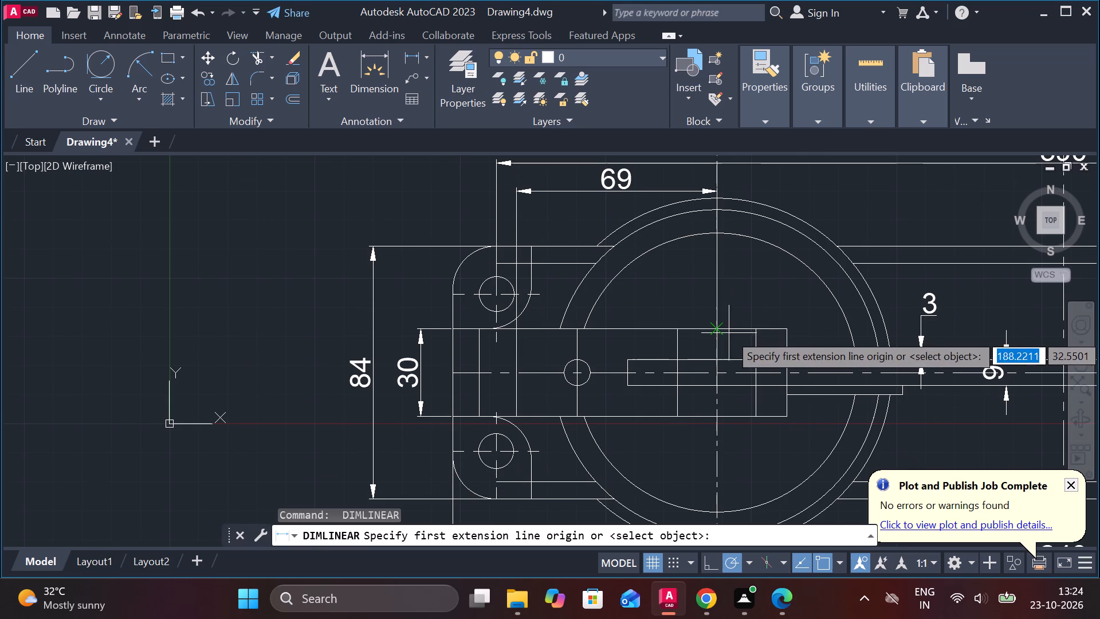
click(721, 328)
click(791, 328)
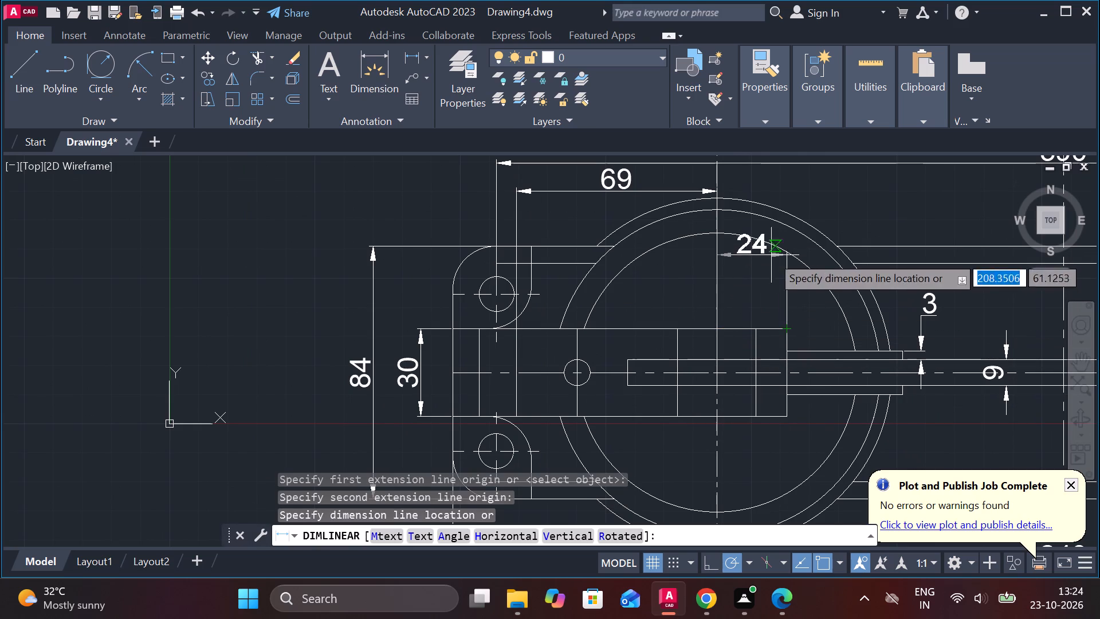
scroll(755, 190, up, 1)
middle_drag(758, 190, 768, 291)
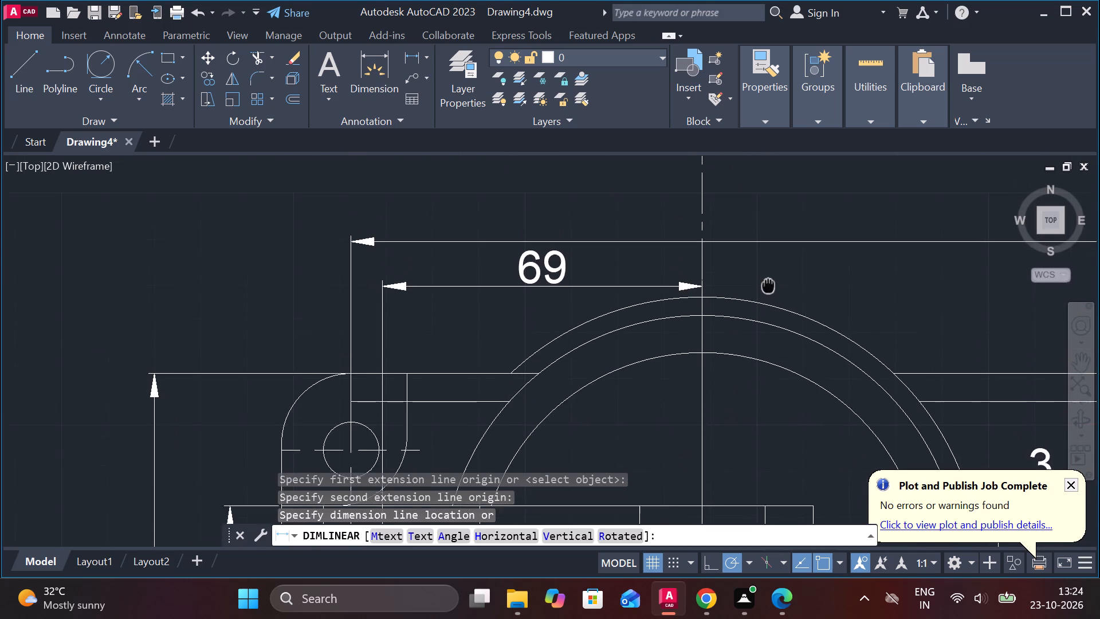
middle_drag(768, 291, 765, 291)
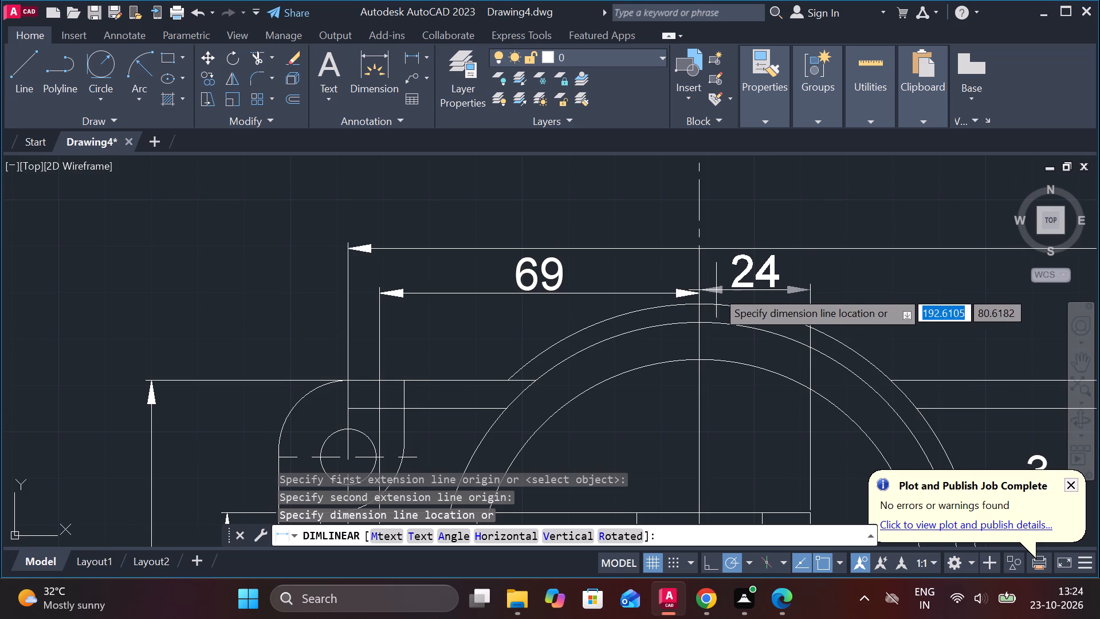
click(700, 291)
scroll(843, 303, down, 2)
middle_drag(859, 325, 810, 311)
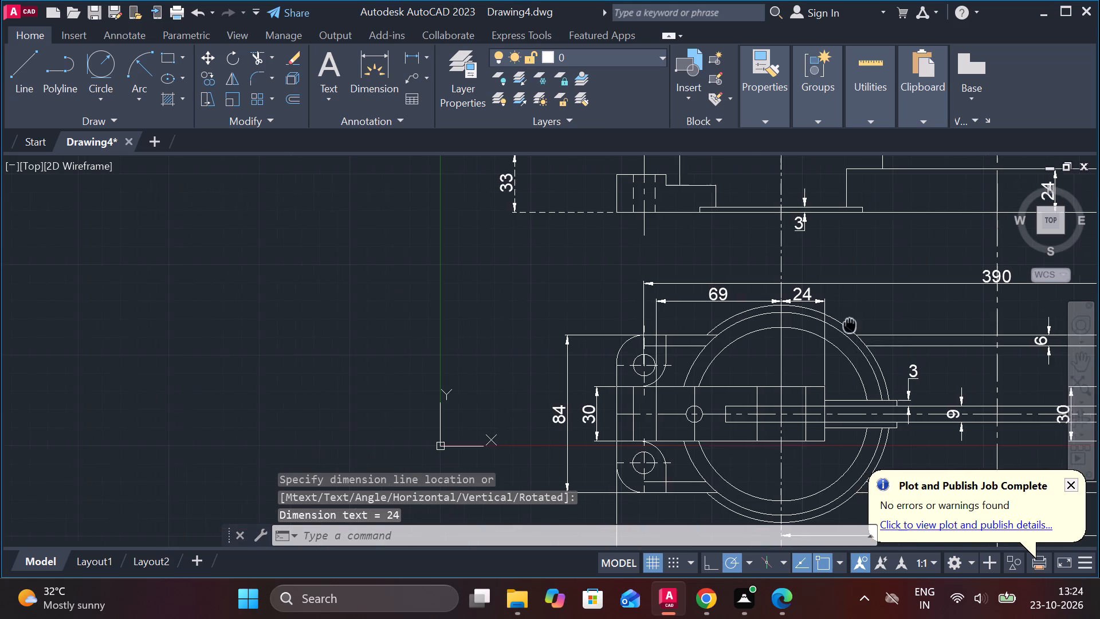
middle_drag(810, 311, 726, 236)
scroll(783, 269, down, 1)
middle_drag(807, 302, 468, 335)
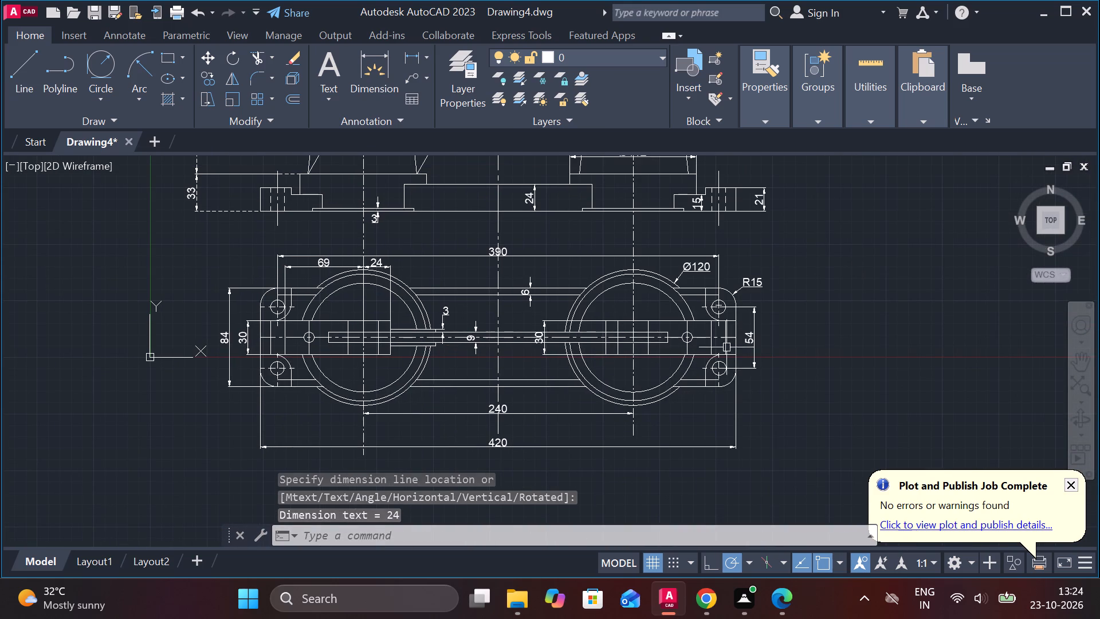
Draw a rectangular border, about 606 by 660 units, around the front and plan views with their dimensions.
scroll(755, 335, down, 1)
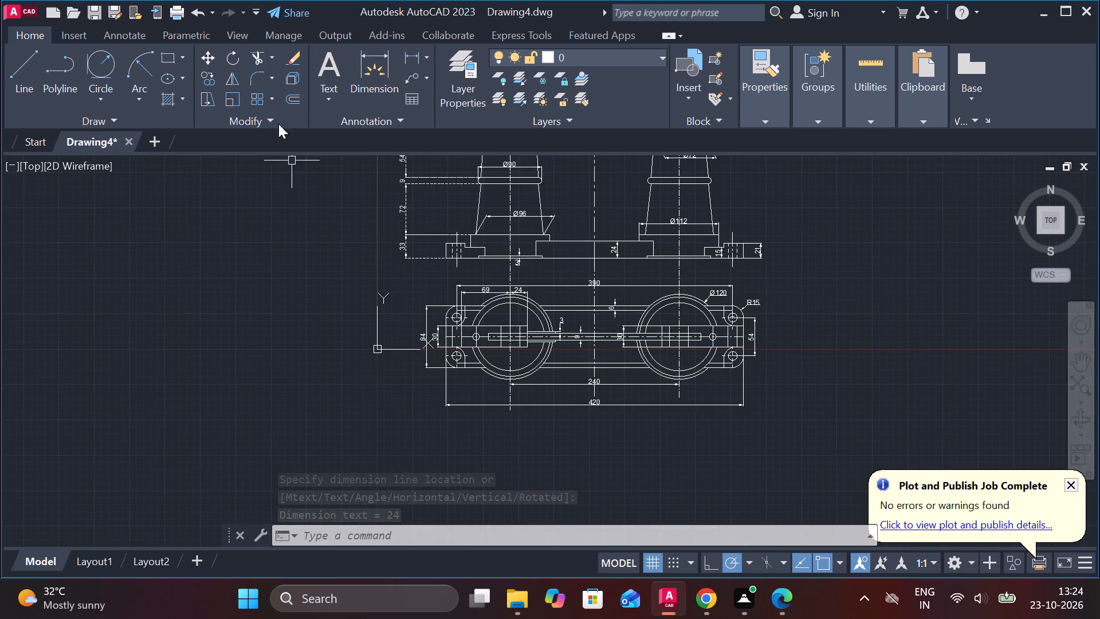
click(170, 59)
middle_drag(255, 254, 262, 385)
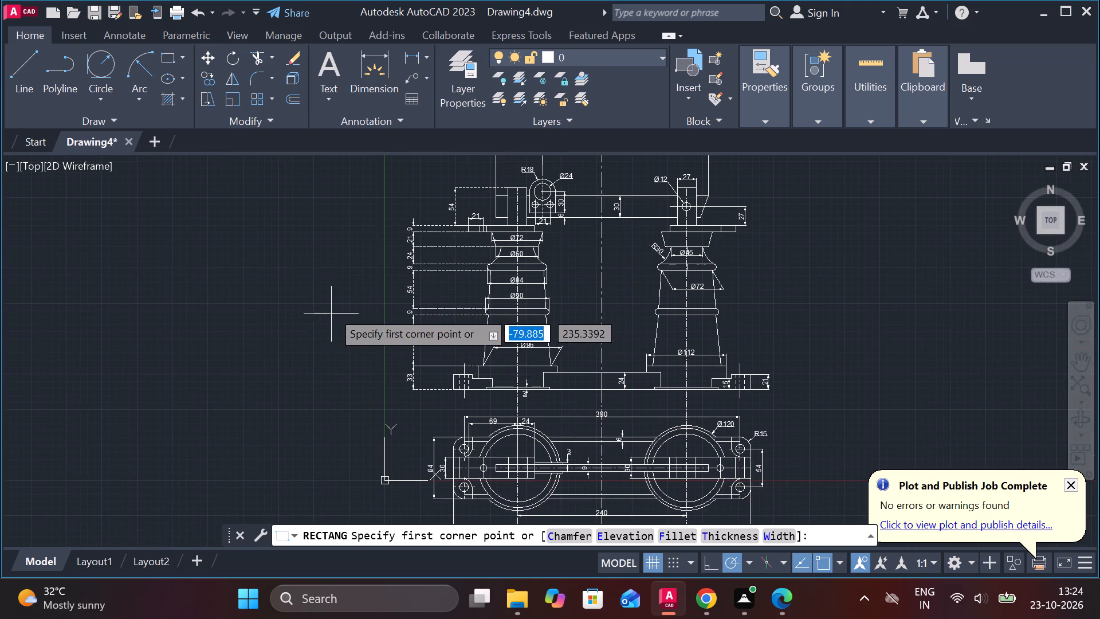
middle_drag(335, 295, 336, 401)
click(367, 198)
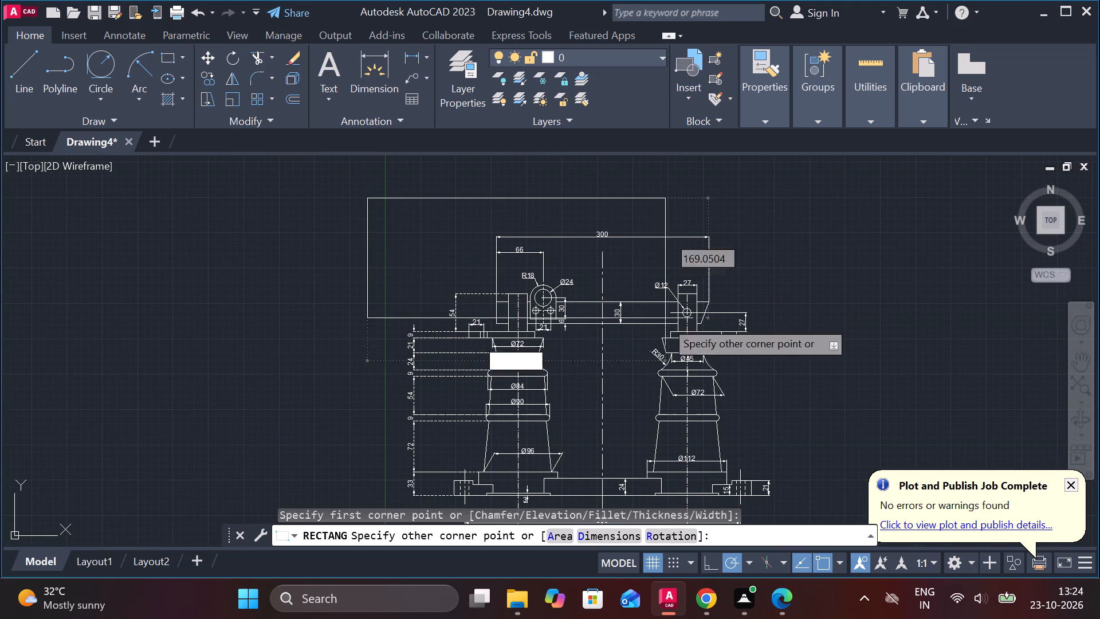
middle_drag(792, 397, 685, 283)
middle_drag(720, 366, 768, 229)
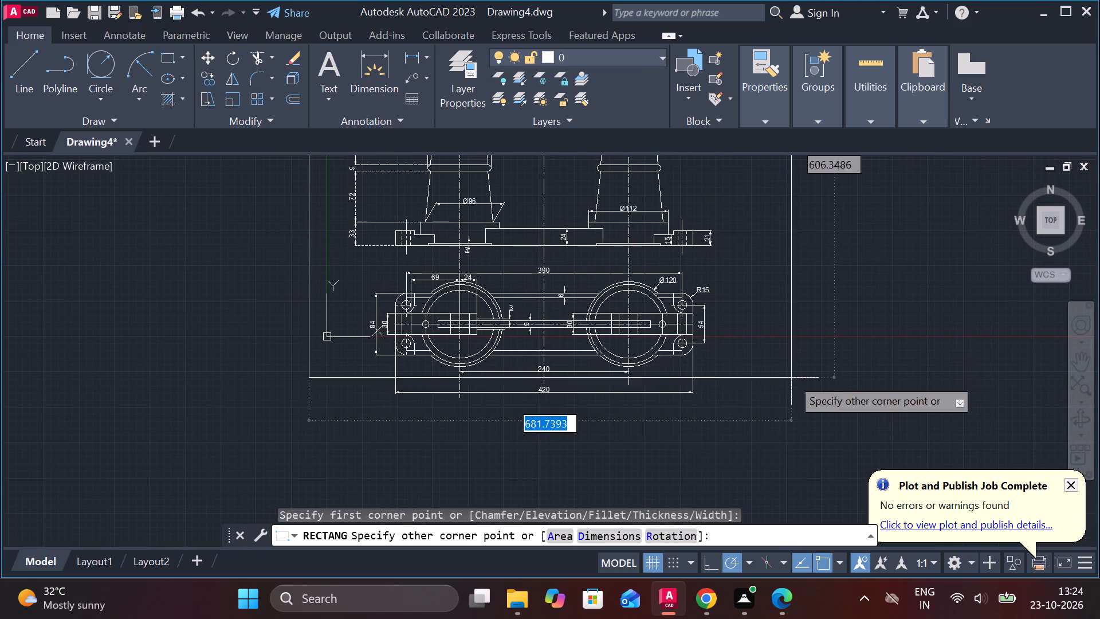
click(739, 419)
Modify the ISO-25 dimension style to a text height of 7.2 and set the style current.
scroll(743, 314, down, 2)
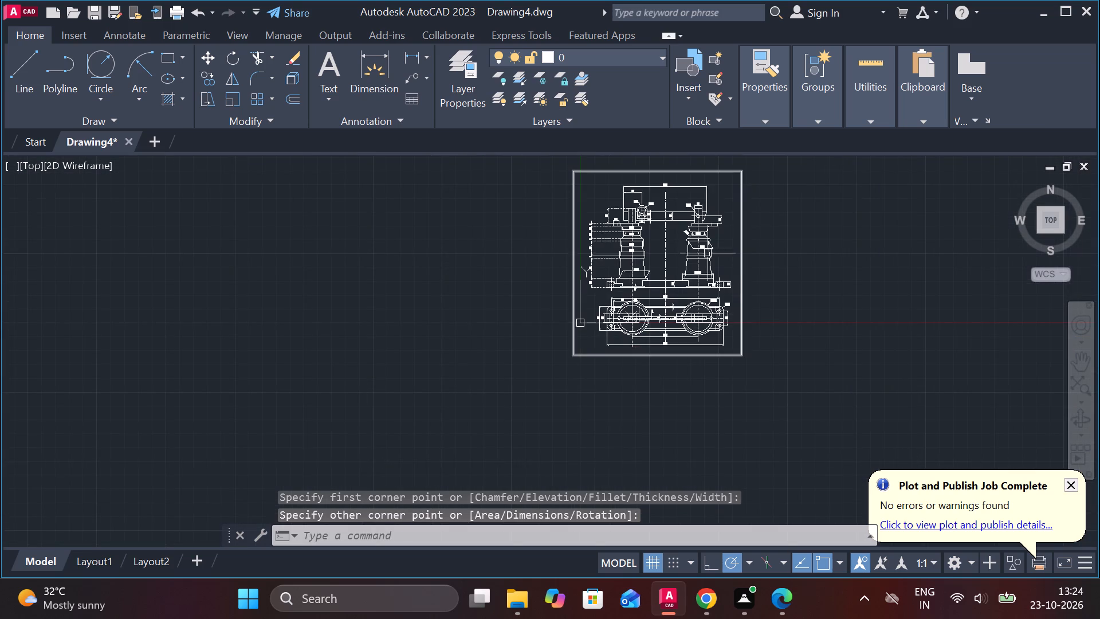
scroll(670, 194, up, 1)
middle_drag(687, 208, 719, 346)
scroll(704, 293, up, 1)
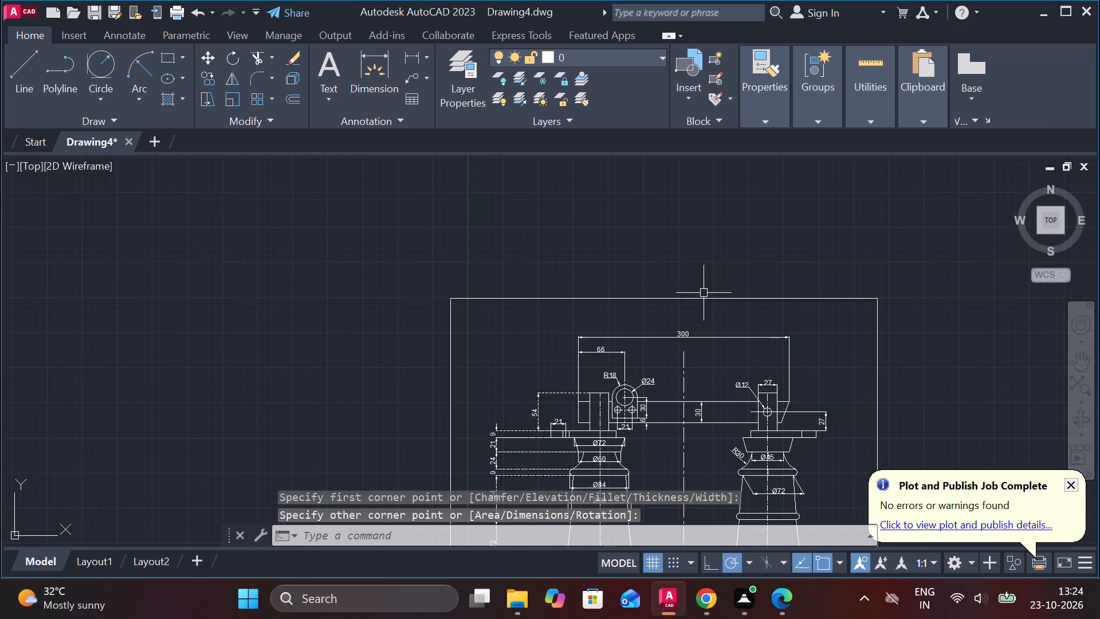
scroll(666, 382, up, 1)
middle_drag(667, 367, 569, 255)
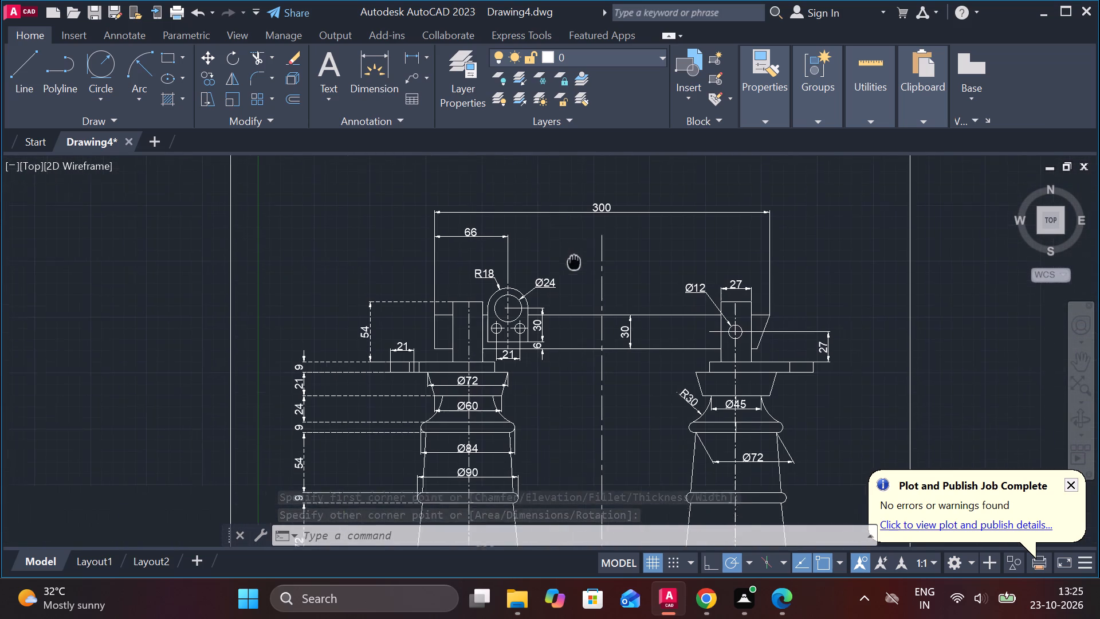
text(D)
key(space)
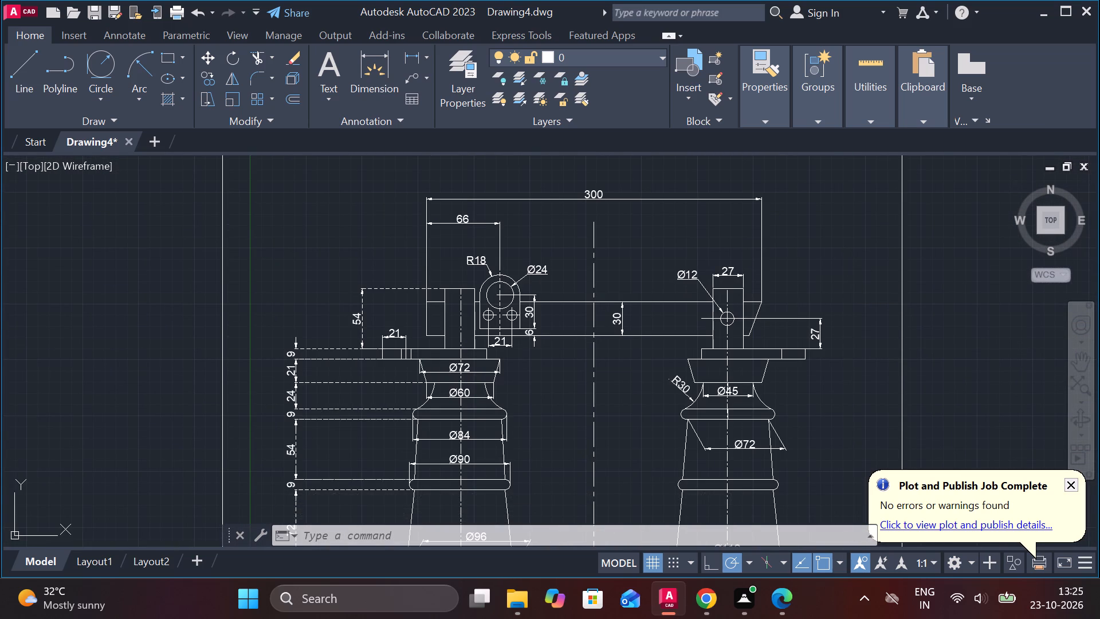
click(720, 258)
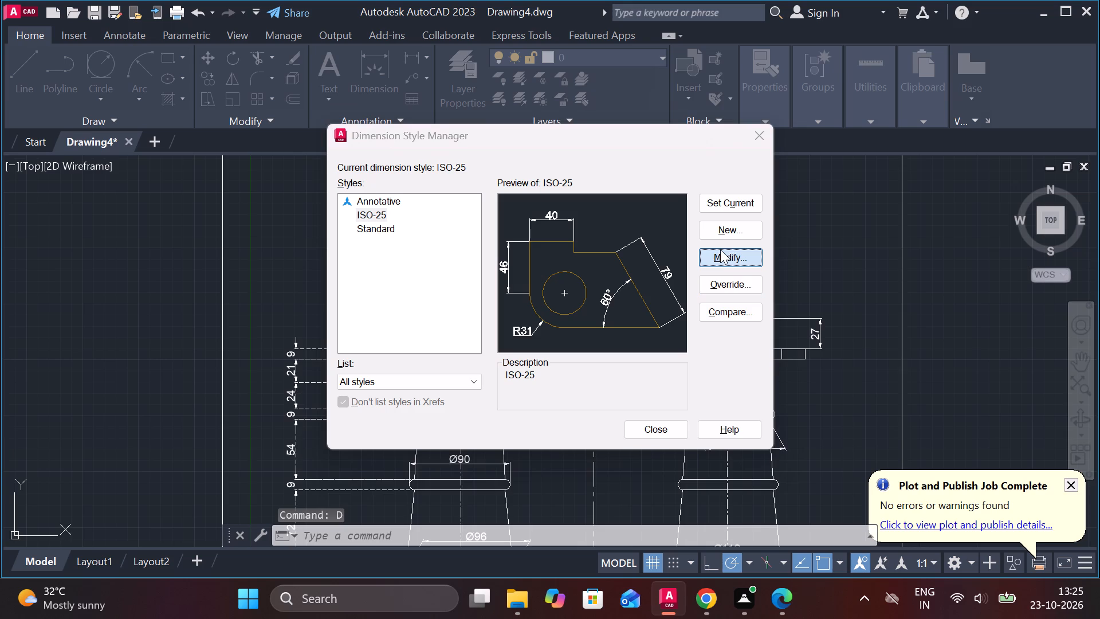
click(437, 101)
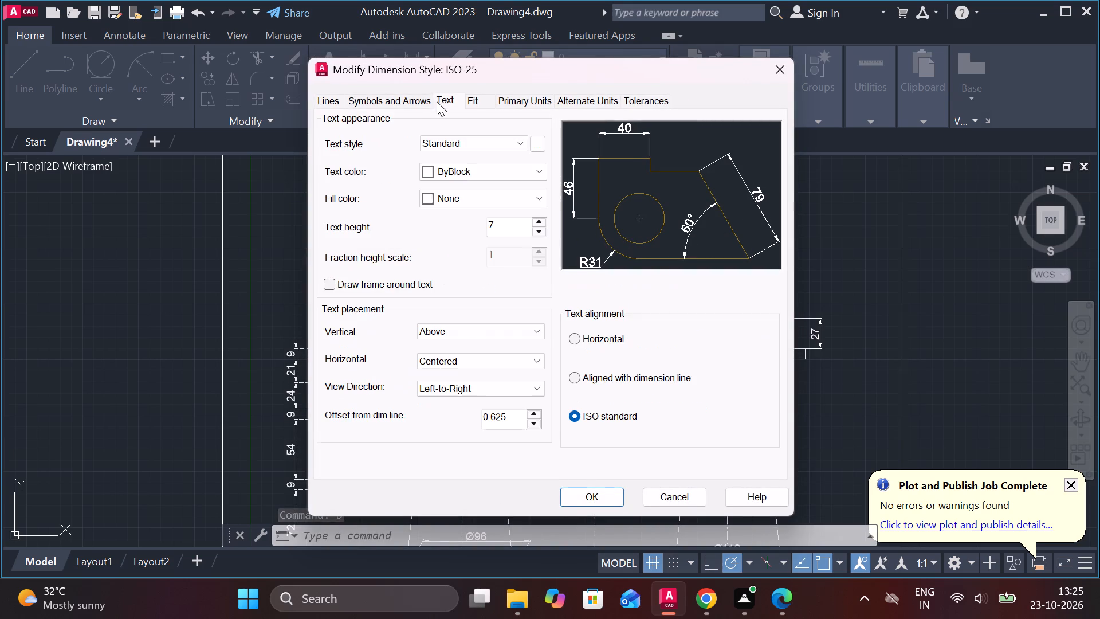
drag(518, 233, 466, 234)
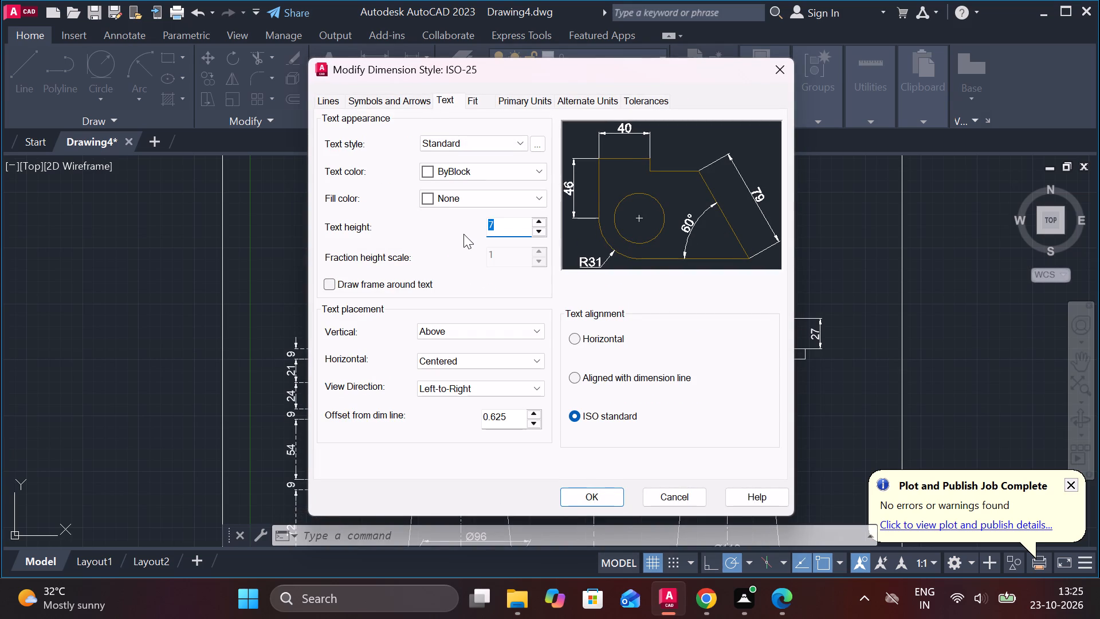
text(7.)
key(2)
click(568, 494)
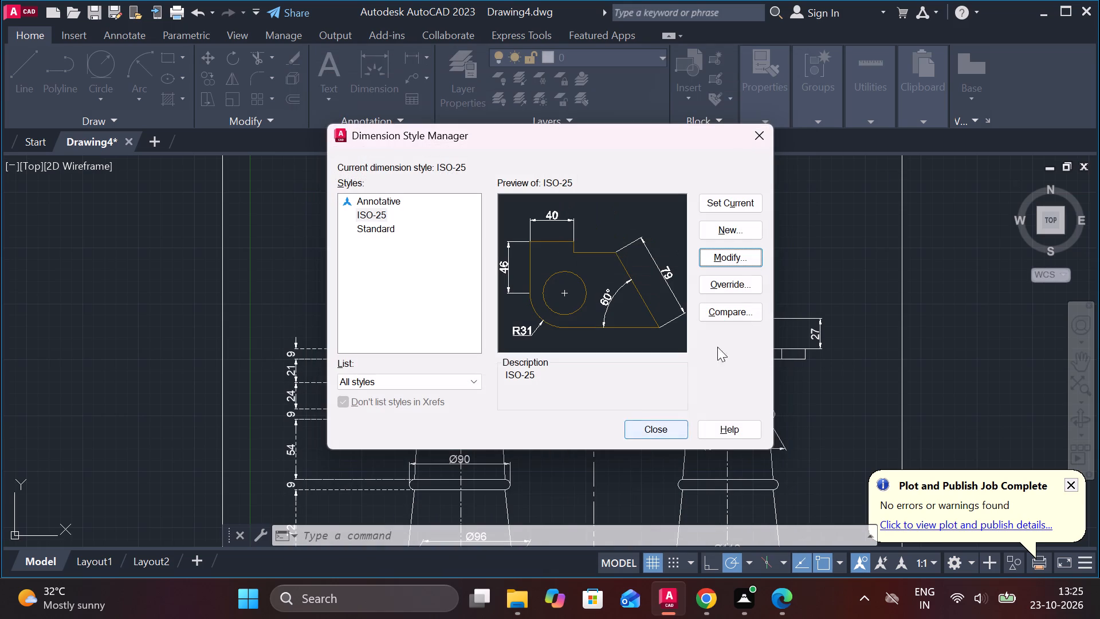
click(738, 209)
click(663, 436)
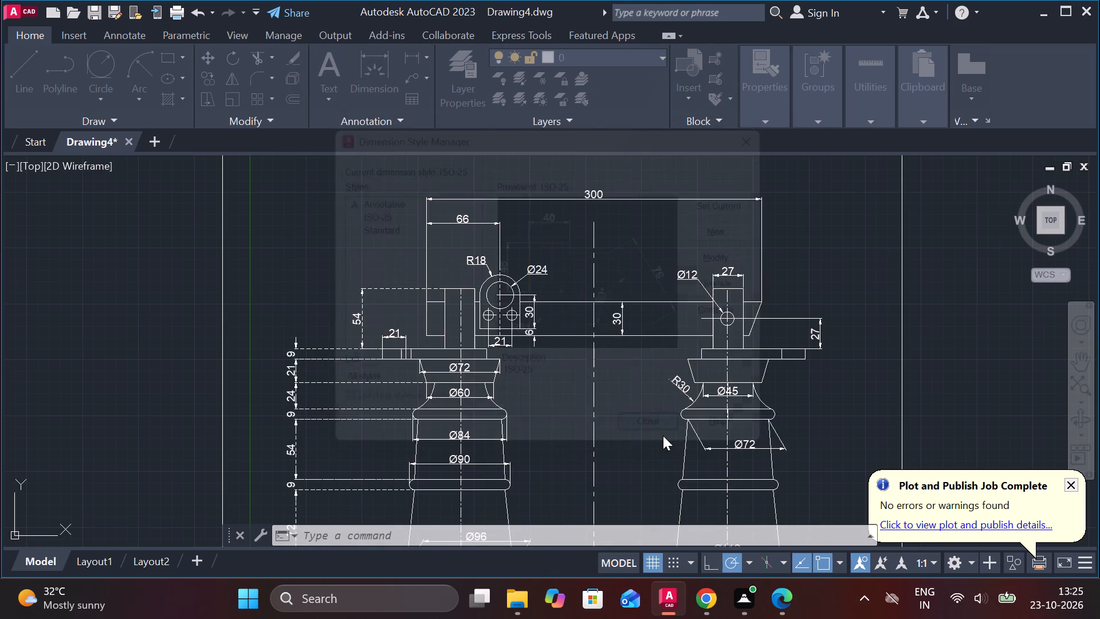
Examine the dimension texts across the front and plan views for size and legibility.
scroll(480, 380, up, 2)
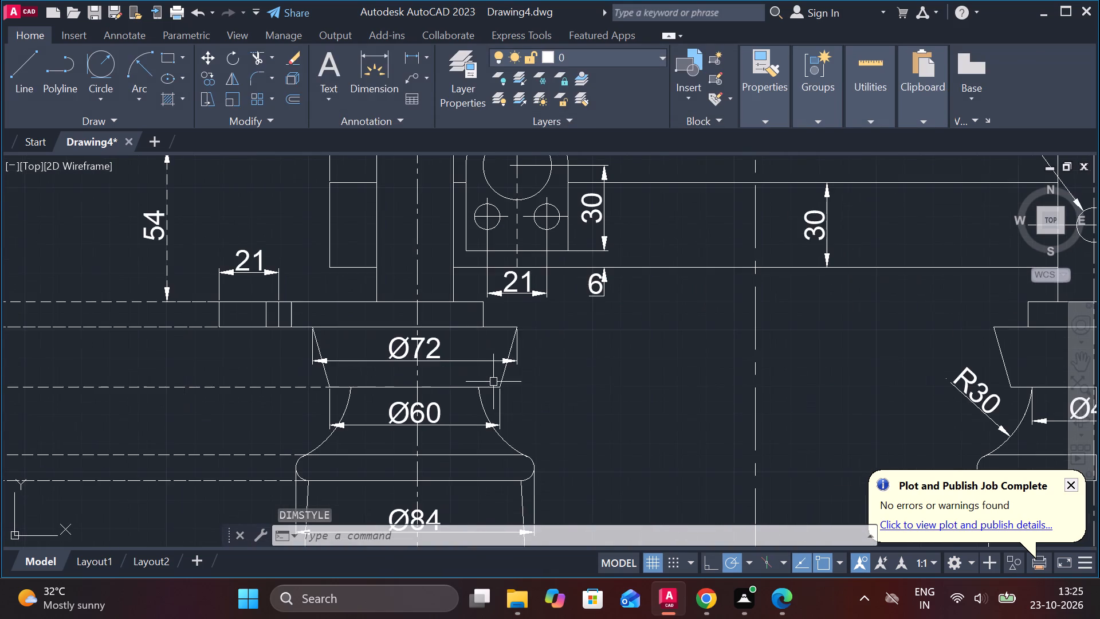
scroll(551, 296, up, 2)
scroll(551, 312, down, 3)
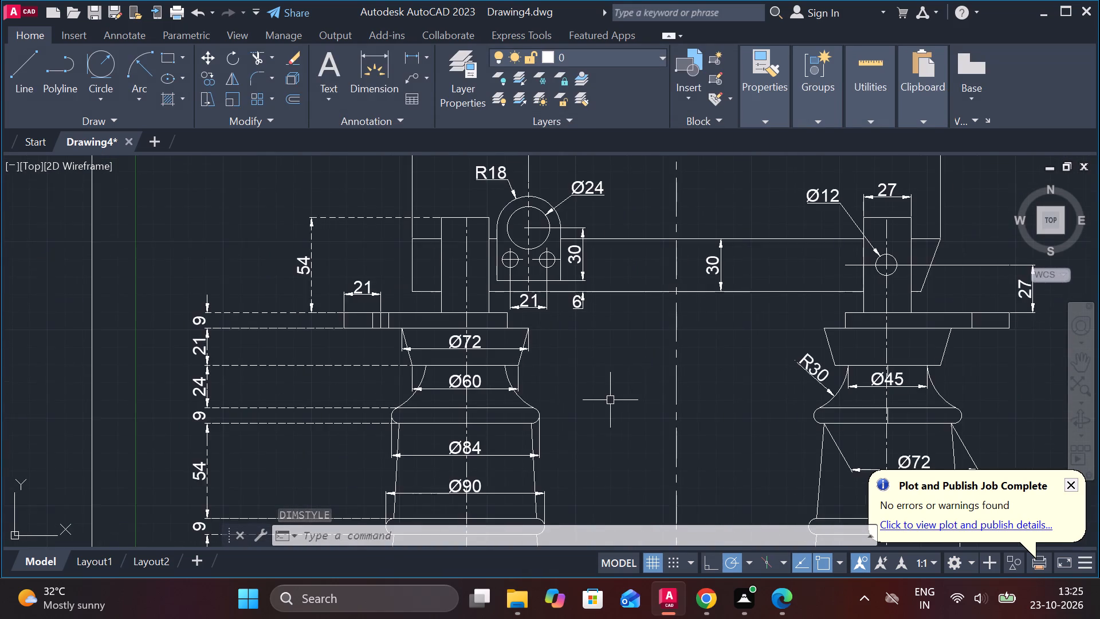
scroll(610, 400, down, 1)
middle_drag(604, 422, 568, 348)
scroll(543, 289, down, 2)
scroll(718, 431, up, 1)
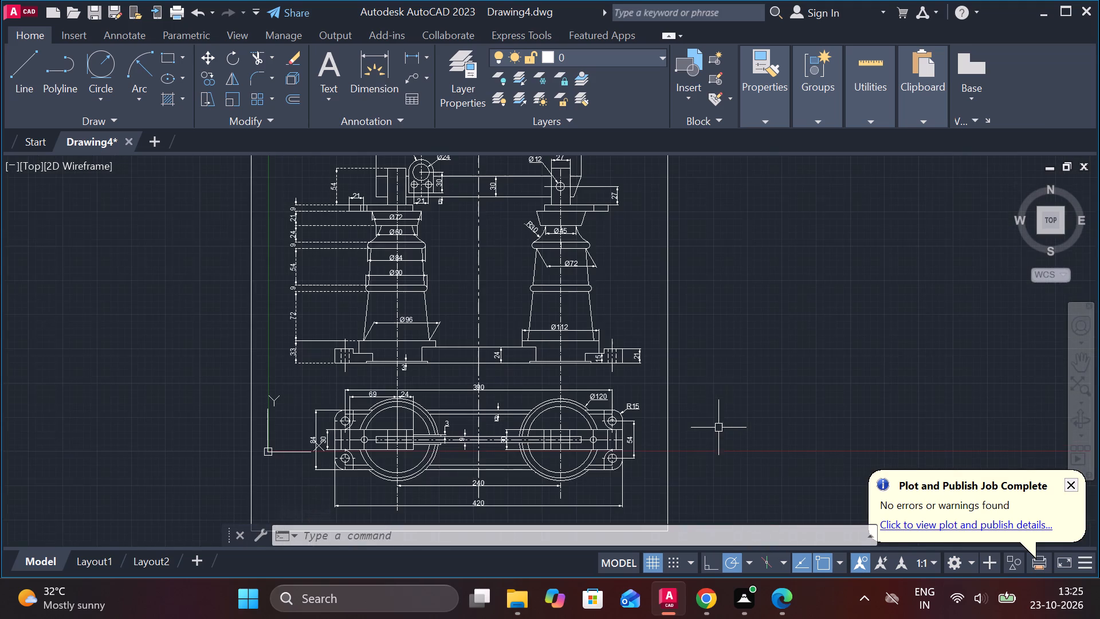
Add the multiline text title DOUBLE WHEEL TROLLEY at height 12, inside the border above the 300 dimension.
middle_drag(720, 377, 799, 486)
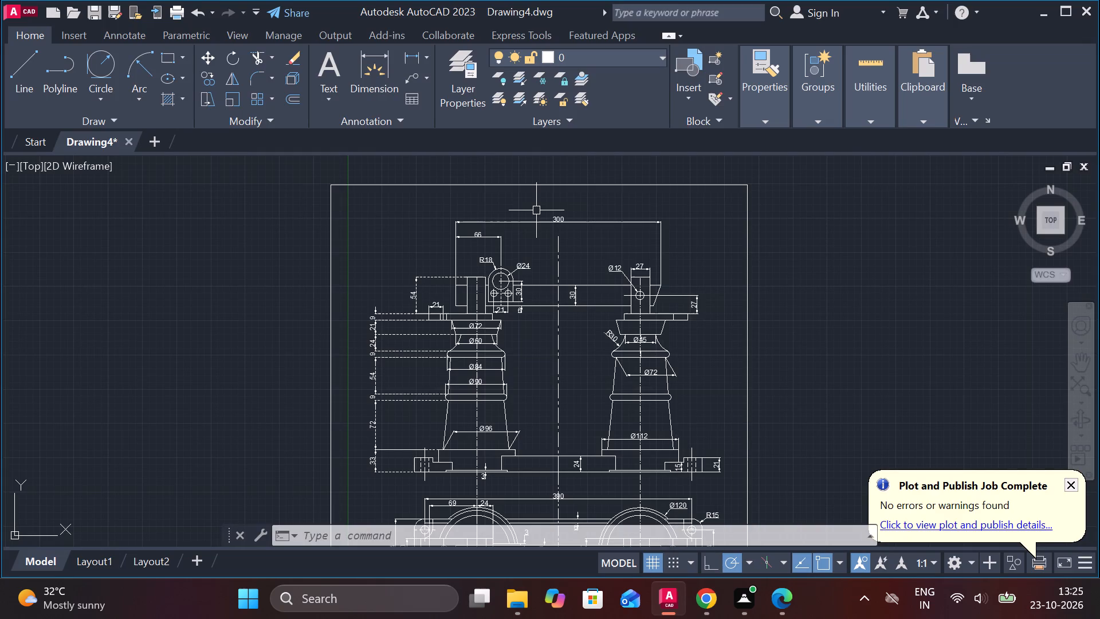
key(m)
text(T)
key(space)
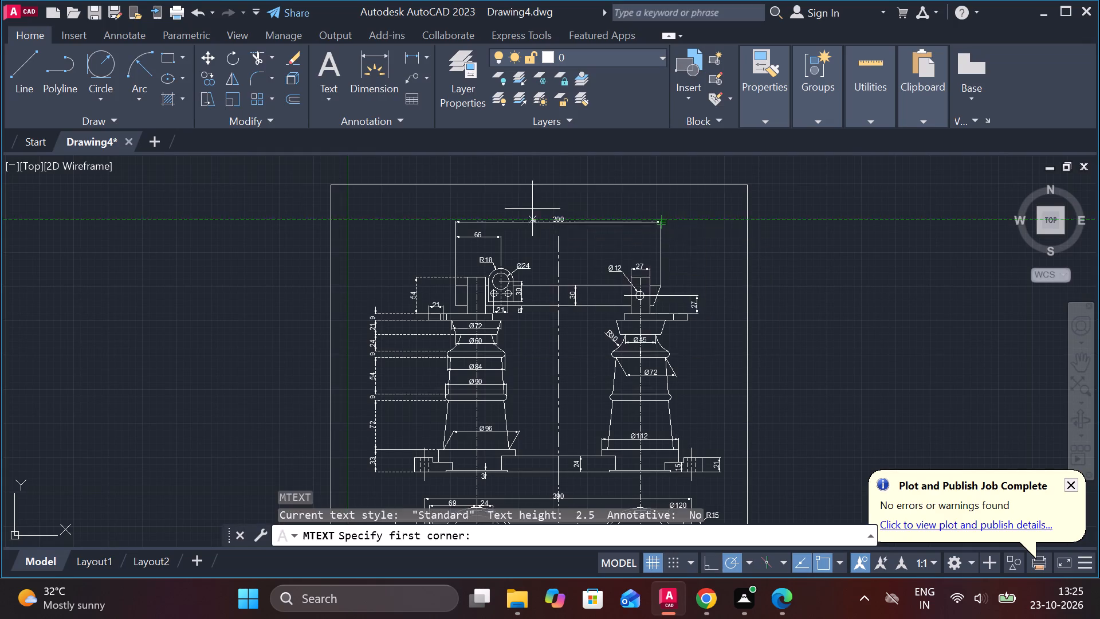
scroll(517, 203, up, 2)
click(478, 179)
click(774, 213)
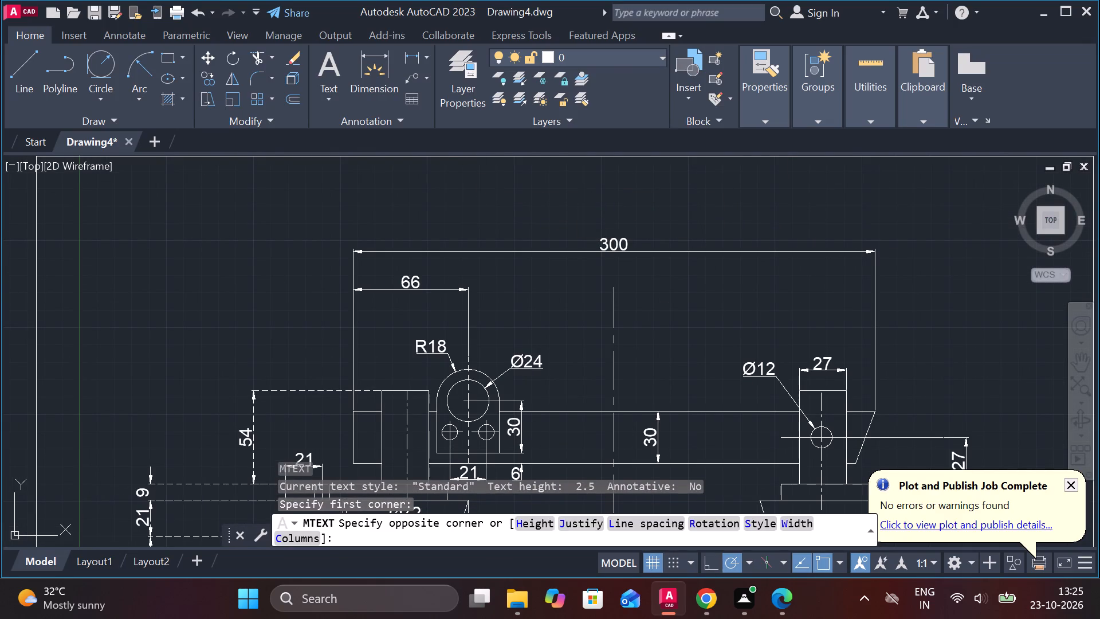
click(155, 78)
key(1)
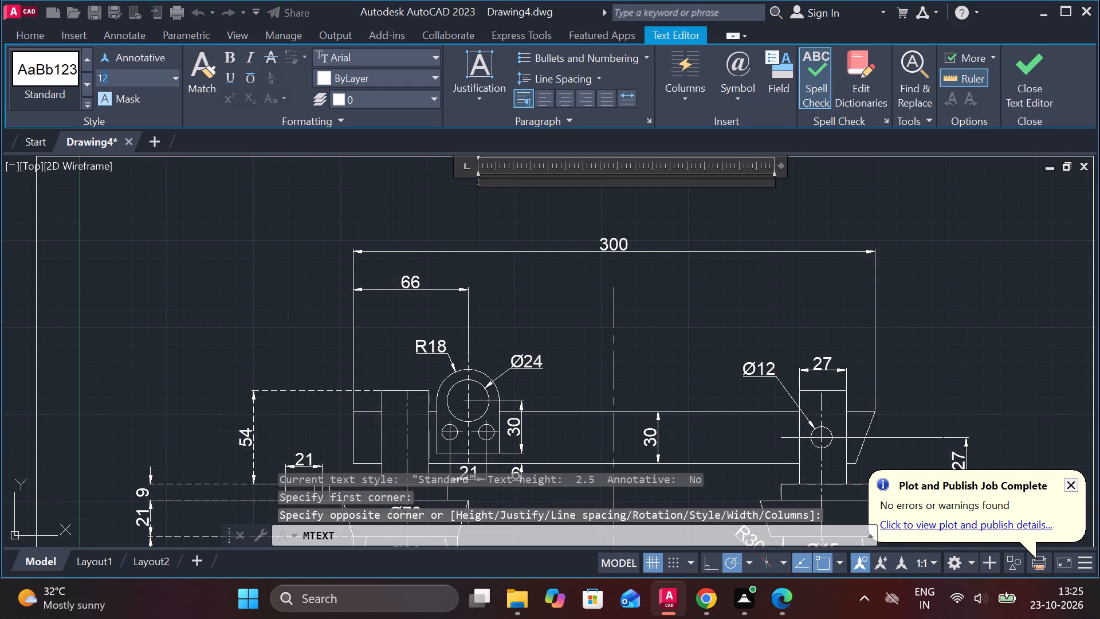
key(2)
key(Return)
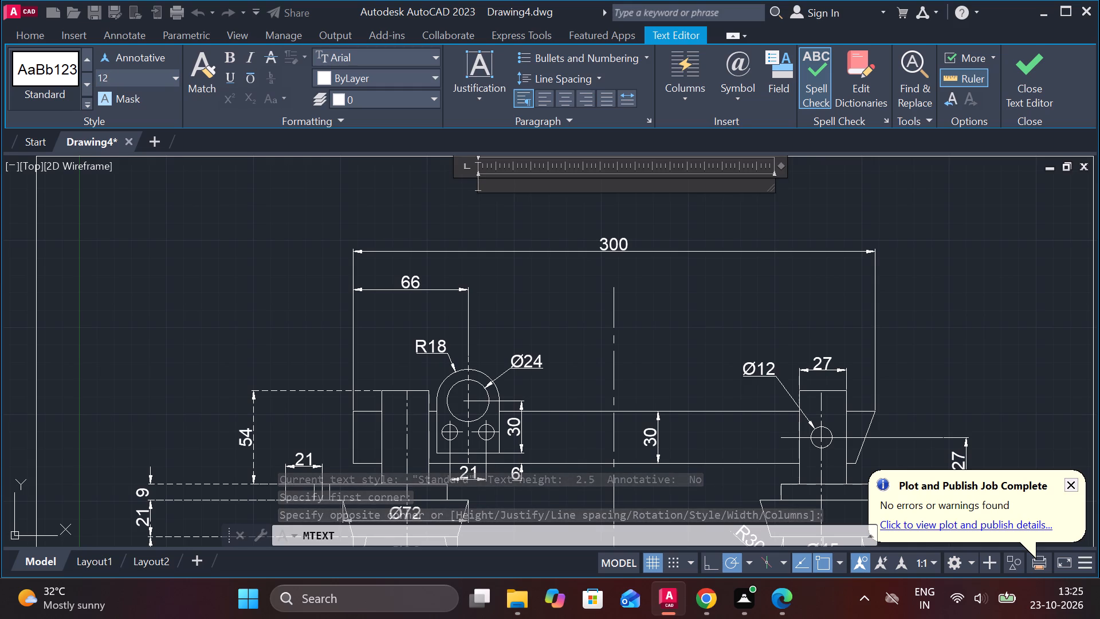
key(d)
key(o)
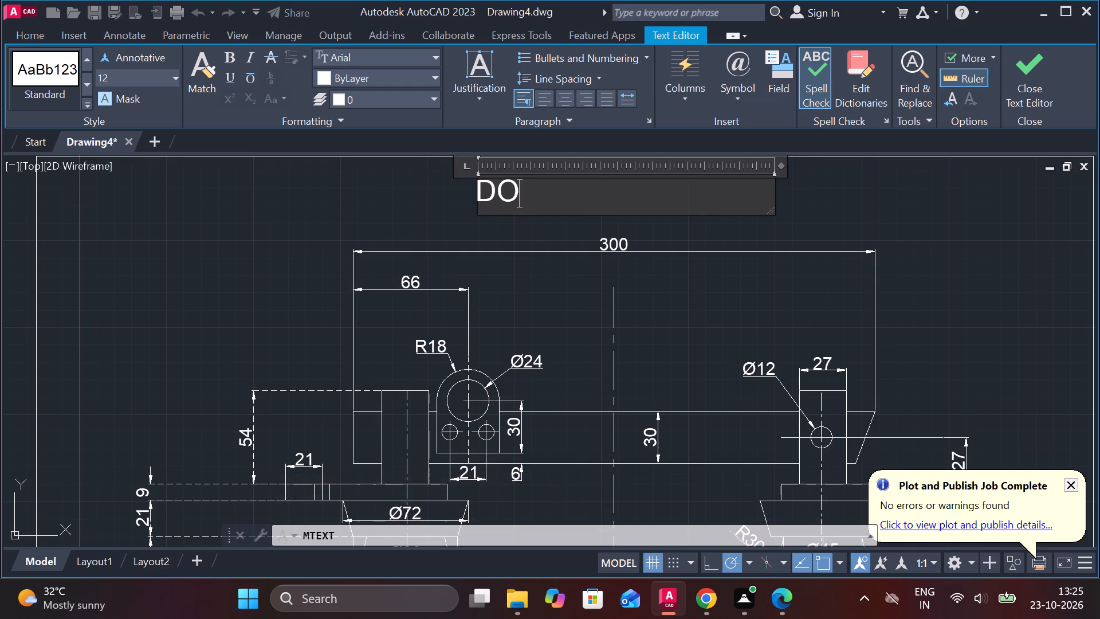
text(UBLE WHEEL TROLLET)
key(BackSpace)
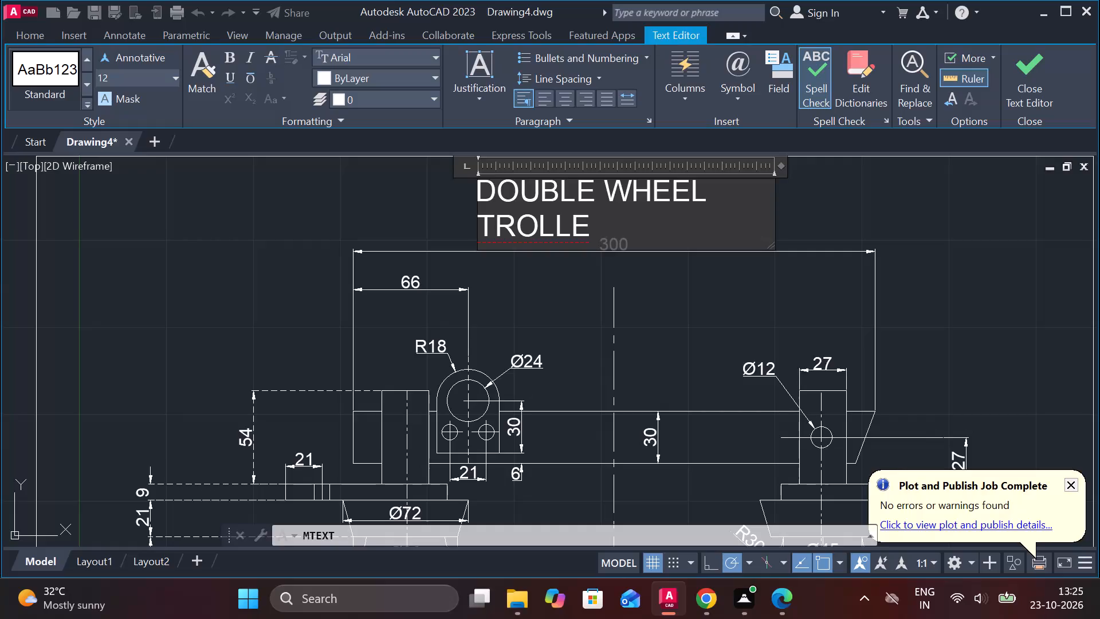
key(BackSpace)
key(y)
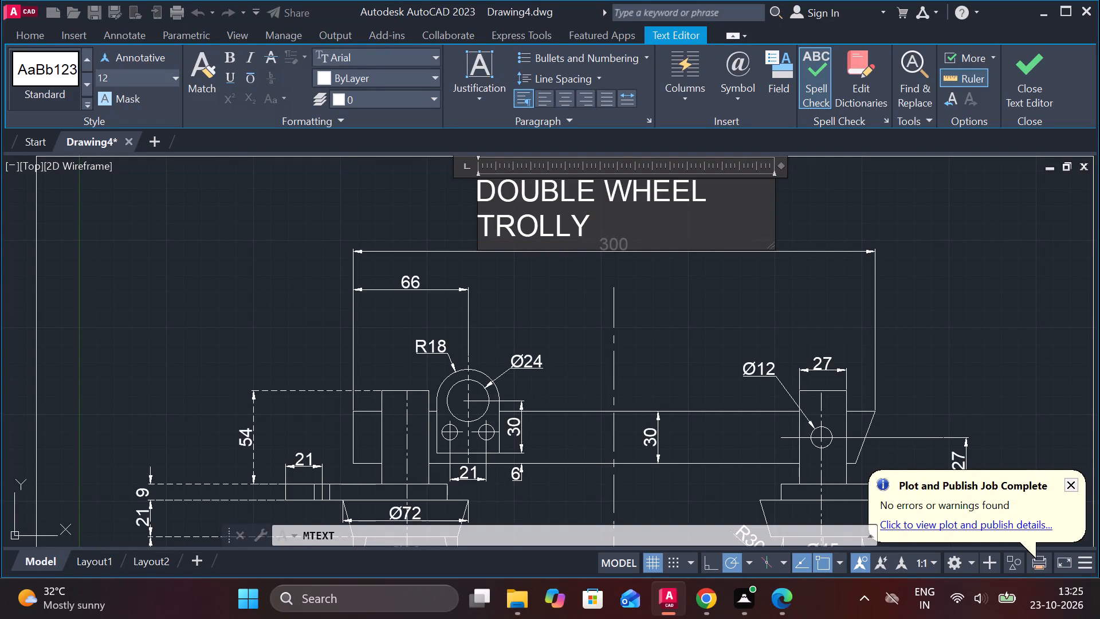
key(BackSpace)
key(e)
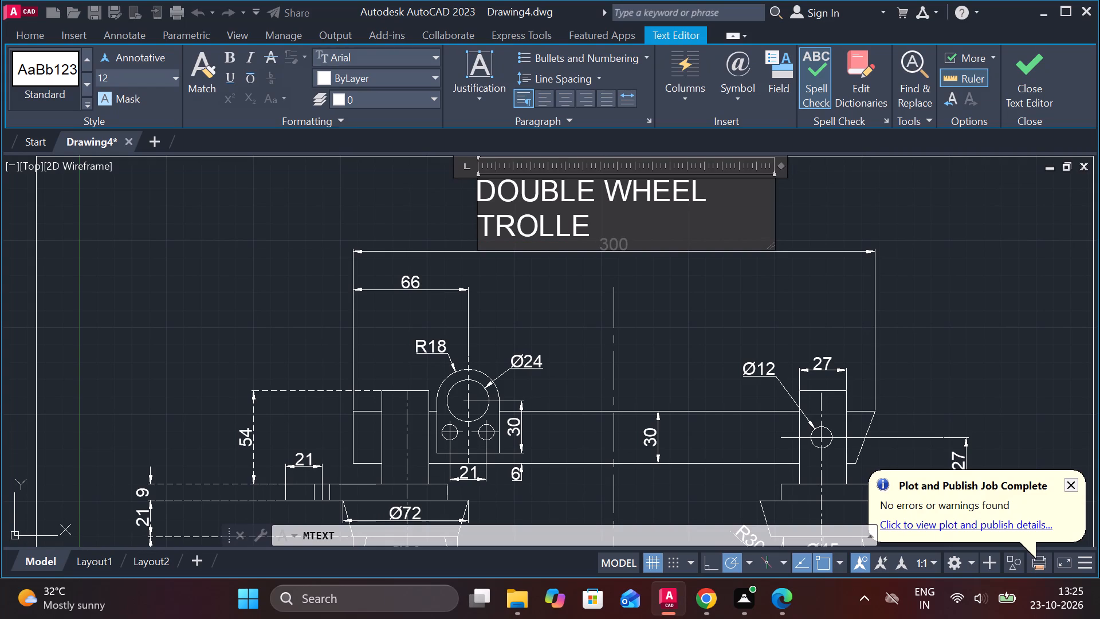
key(y)
Insert a spaced hyphen to make the title DOUBLE - WHEEL TROLLEY and widen its text box to fit one line.
key(Up)
key(minus)
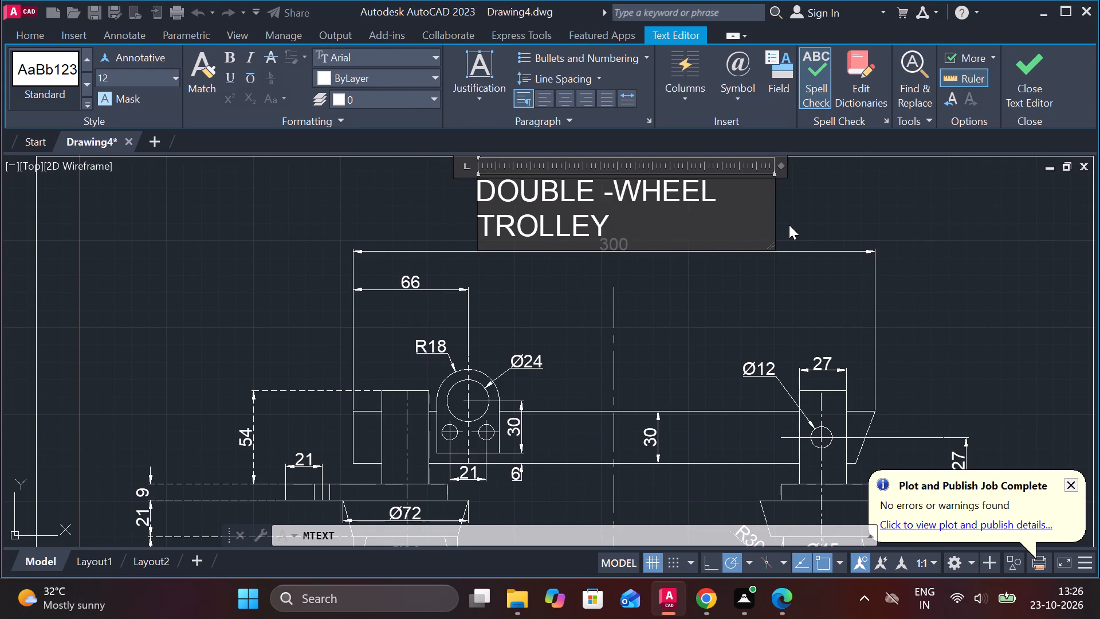
key(space)
drag(772, 211, 857, 224)
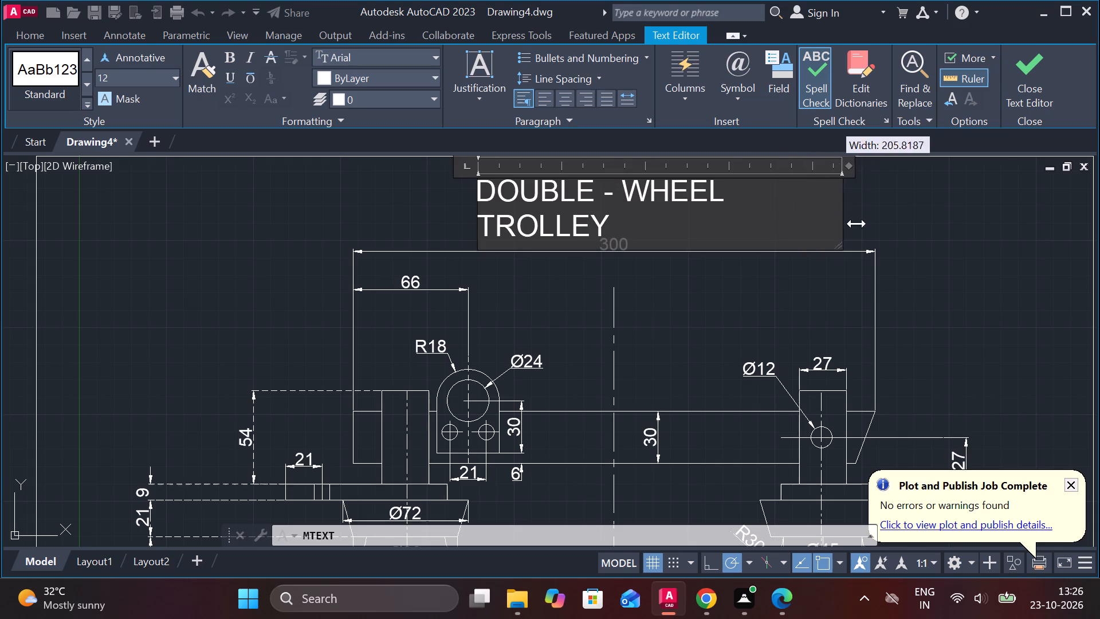
drag(857, 224, 930, 234)
click(1015, 80)
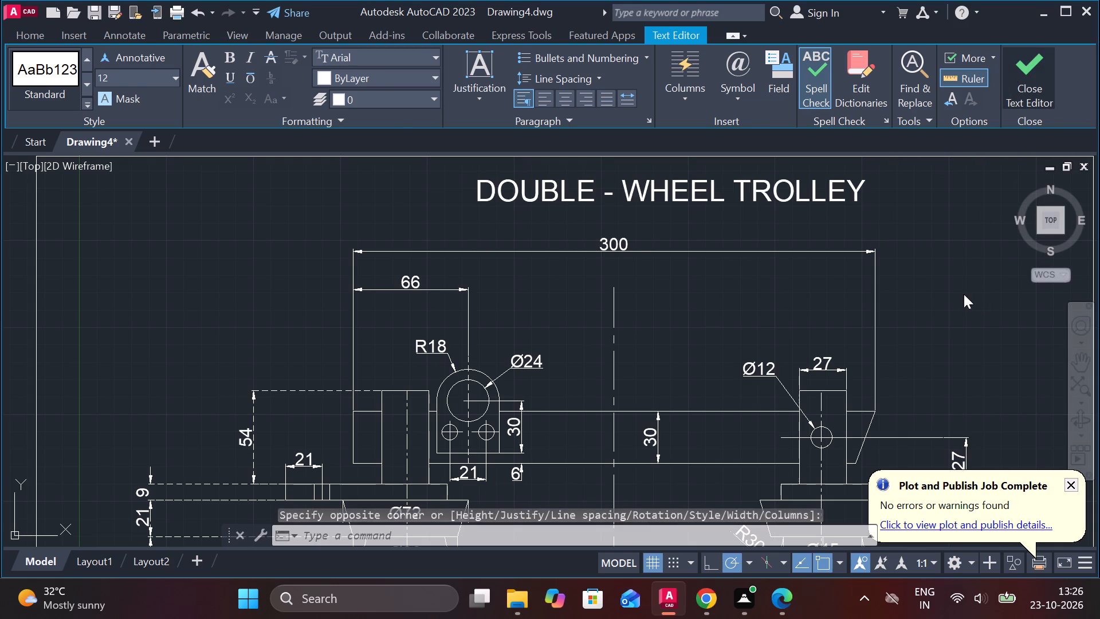
Move the title horizontally about 24 units to the left, towards the centre of the border.
scroll(936, 288, down, 3)
scroll(864, 275, up, 3)
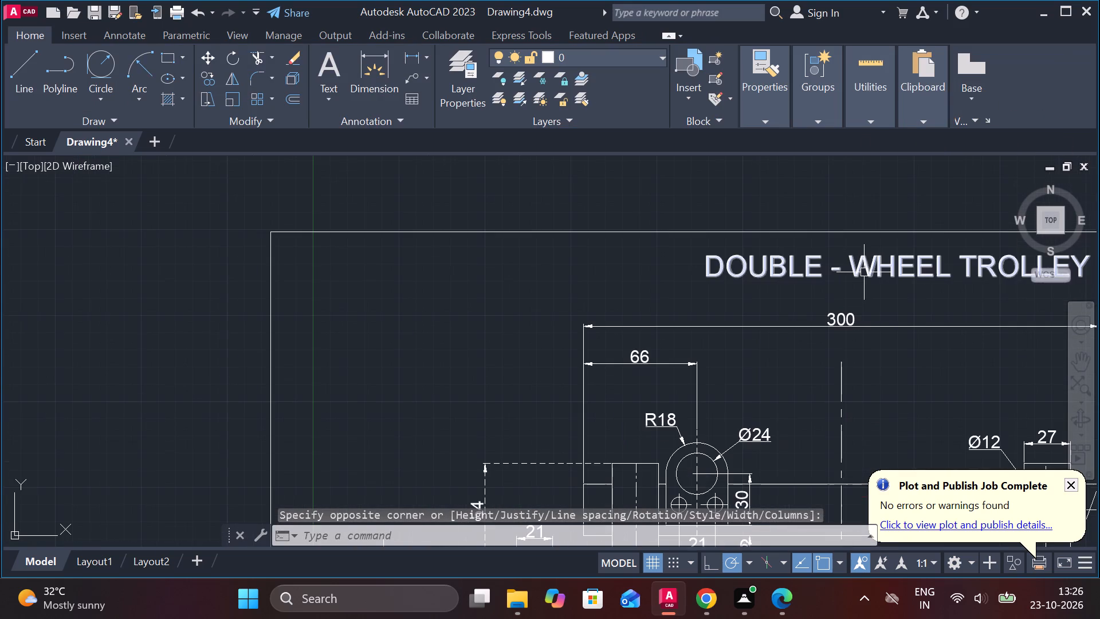
click(865, 271)
click(706, 258)
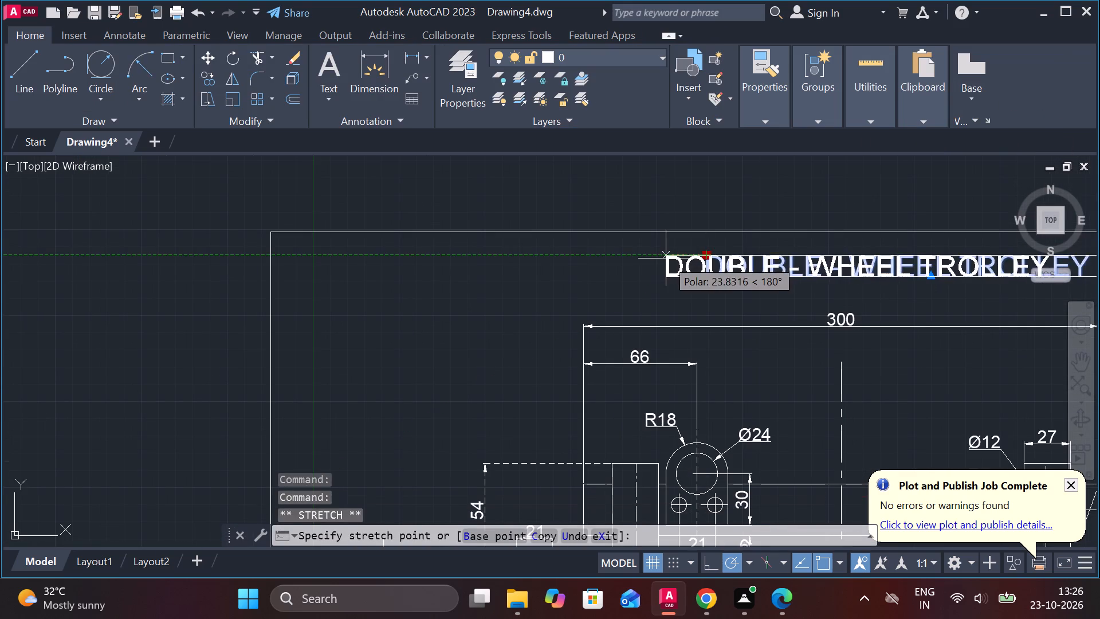
click(663, 258)
scroll(713, 285, down, 3)
key(Escape)
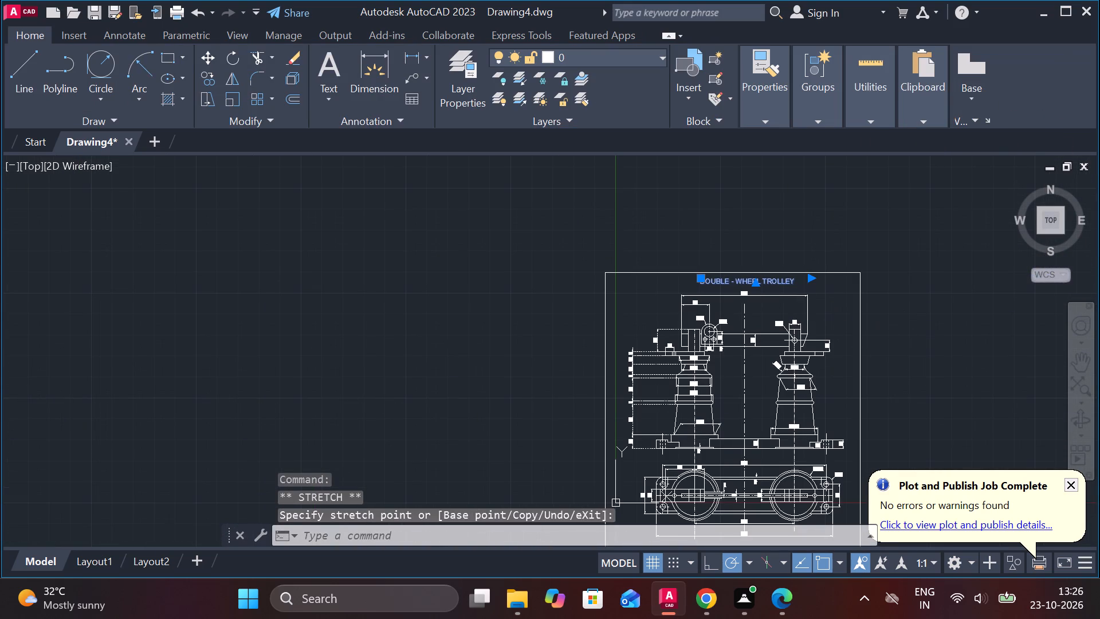
Save the drawing in Documents under the file name DOUBLE- WHEEL TROLLEY.
middle_drag(881, 348, 748, 275)
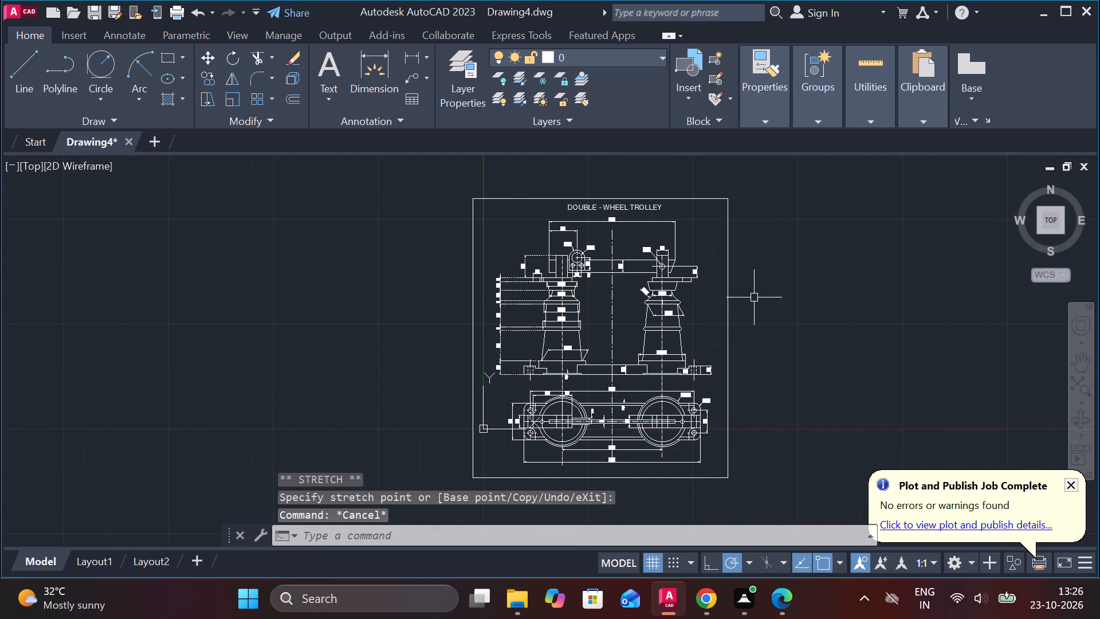
key(ctrl+s)
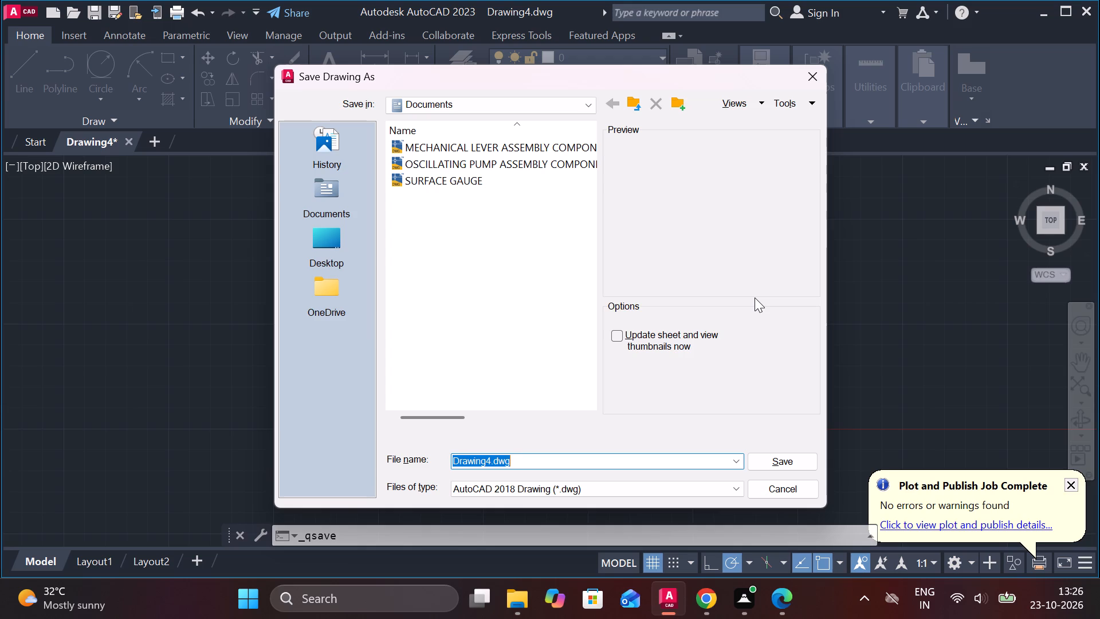
text(DOUBLE)
key(space)
key(BackSpace)
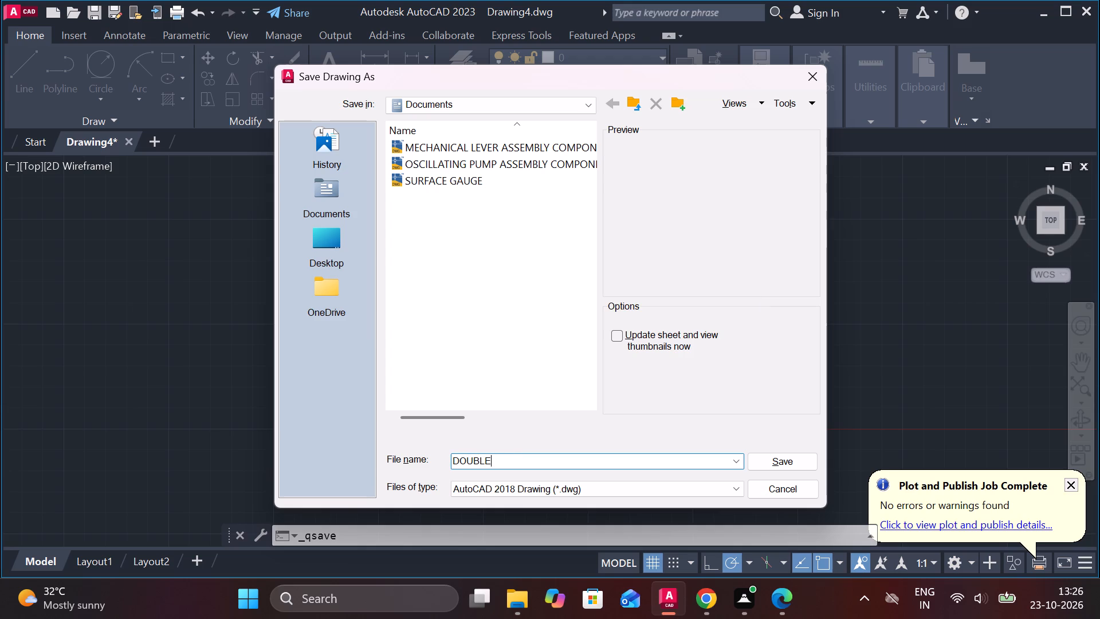
key(minus)
key(space)
text(WHEEL TROLLY)
key(BackSpace)
text(EY)
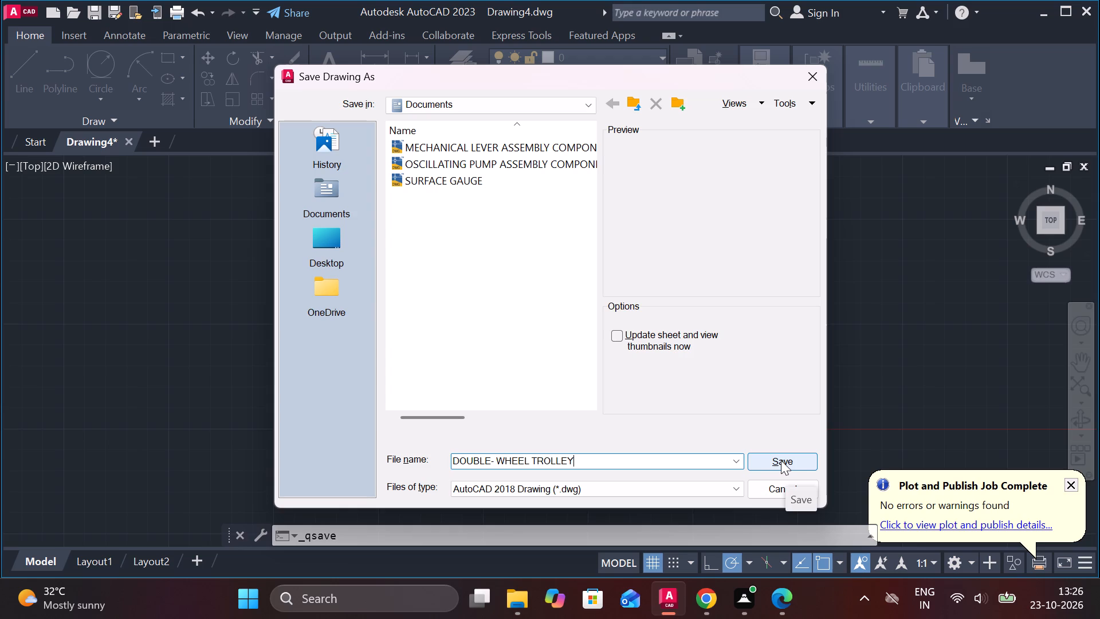
click(781, 460)
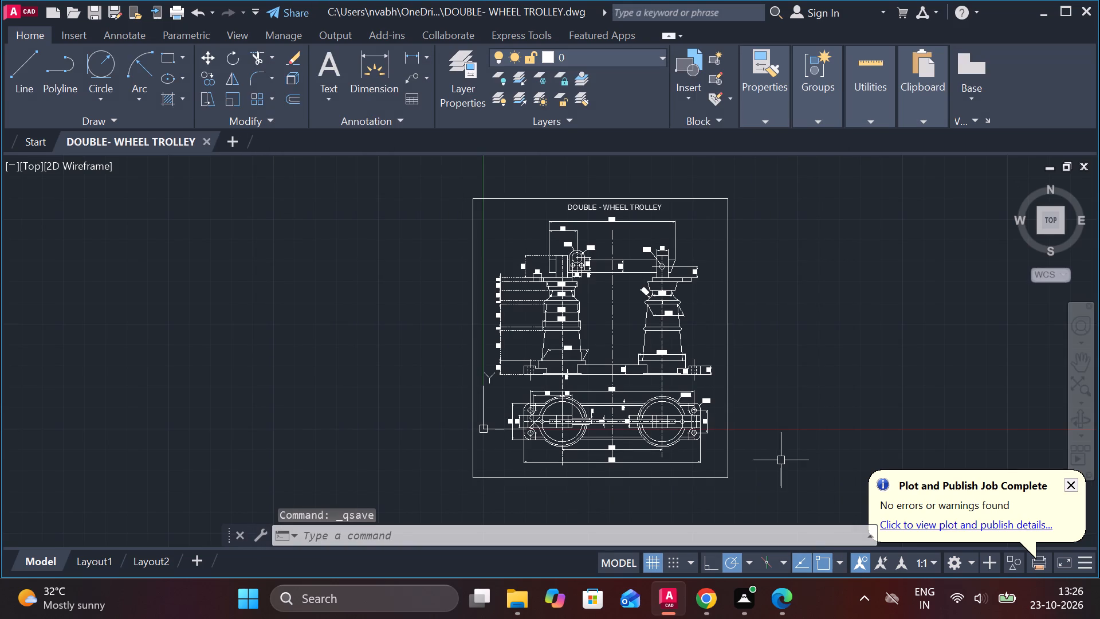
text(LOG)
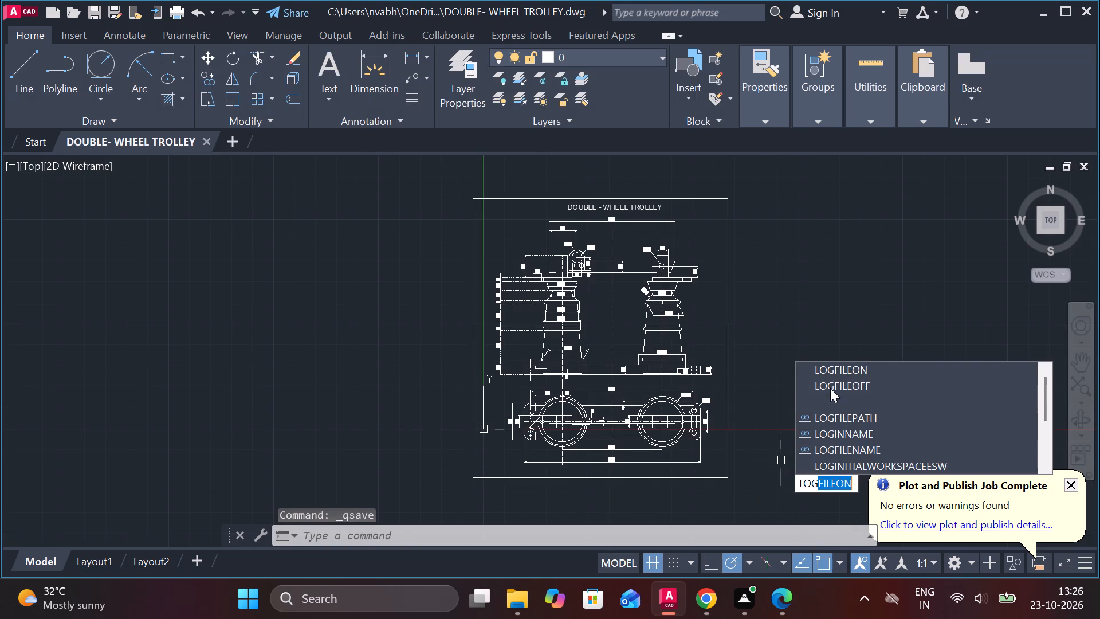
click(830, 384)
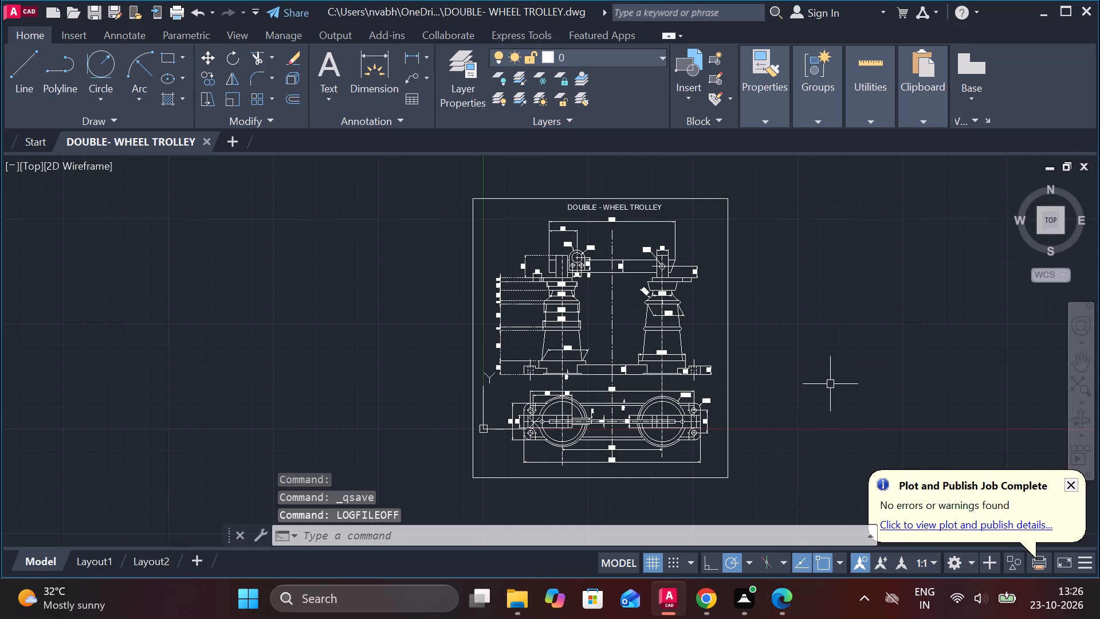
Save the drawing again under its current name.
key(ctrl+s)
Plot a window around the drawing border with DWG To PDF.pc3, landscape on ISO A4, and save the PDF in Documents.
text(PLO)
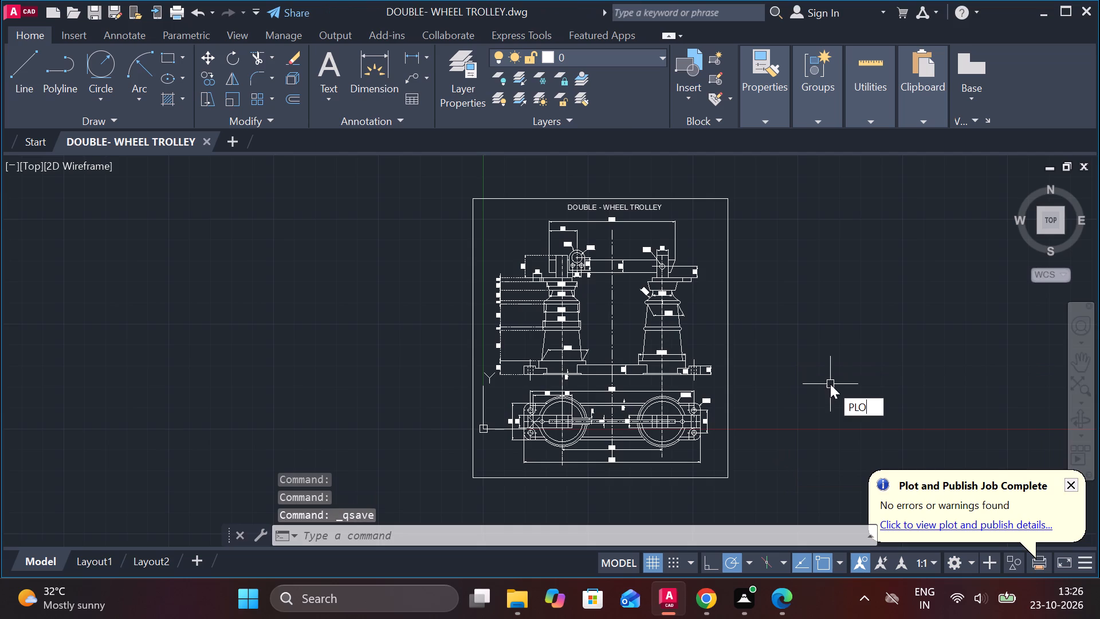
key(t)
click(877, 425)
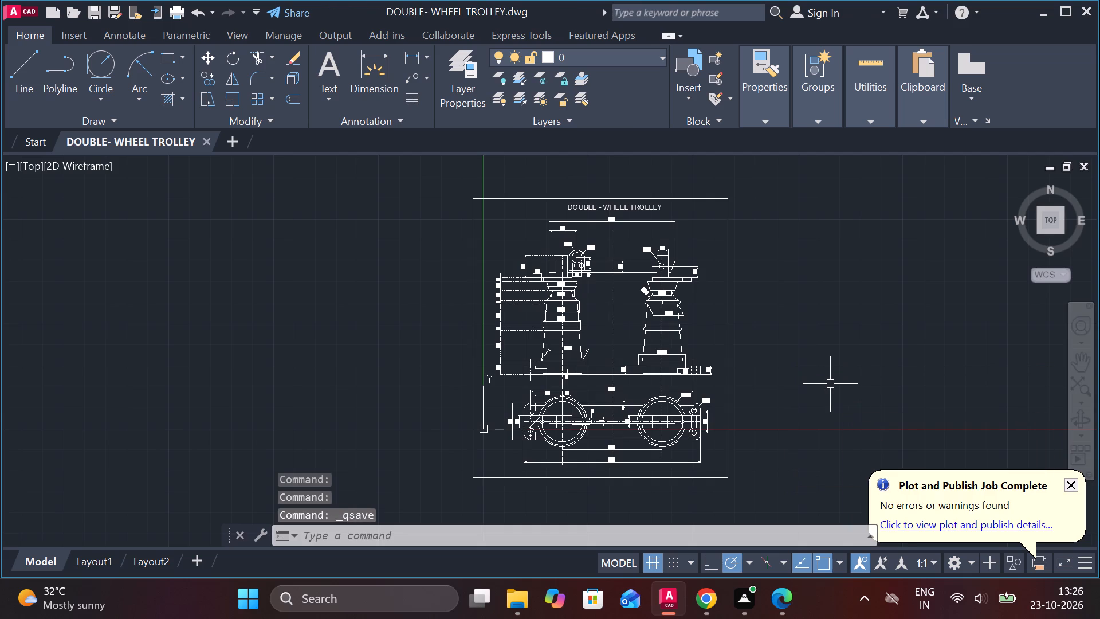
click(455, 170)
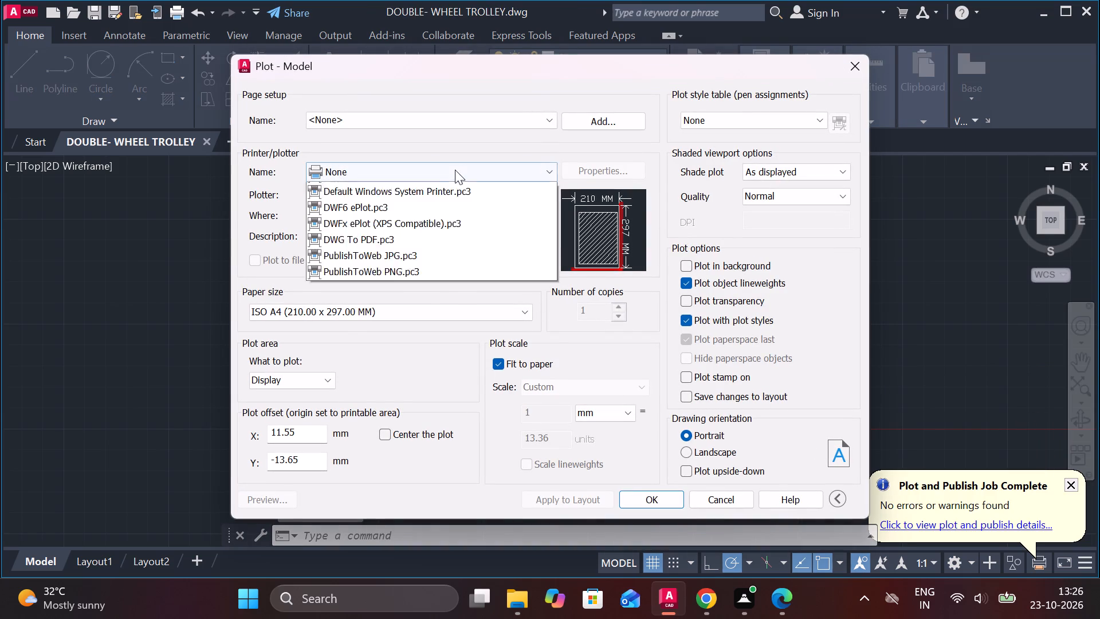
click(374, 350)
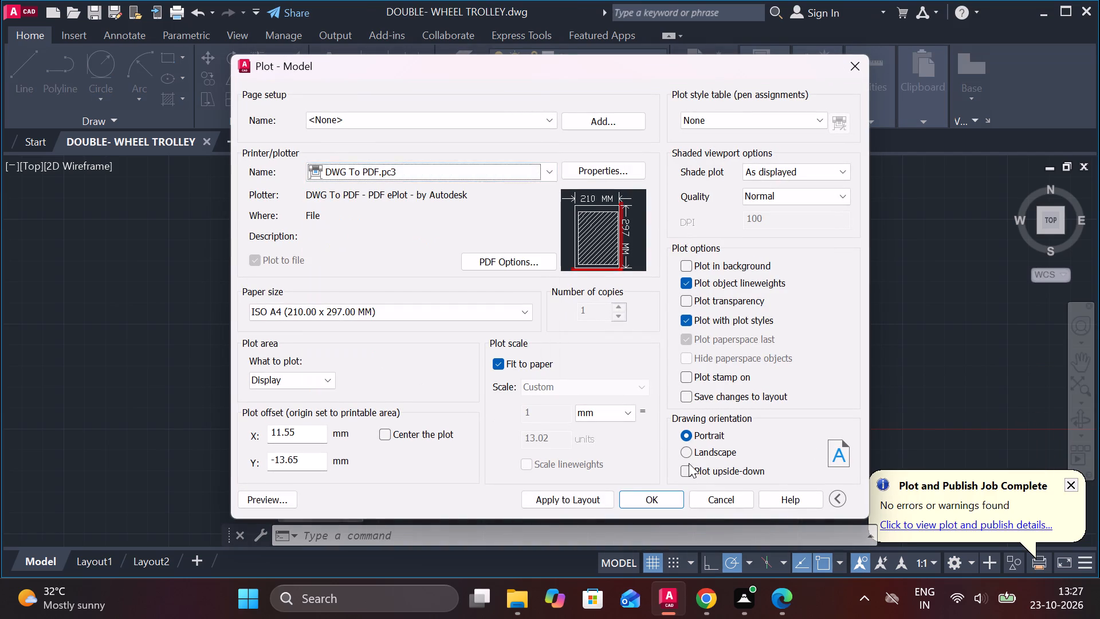
click(688, 463)
click(688, 451)
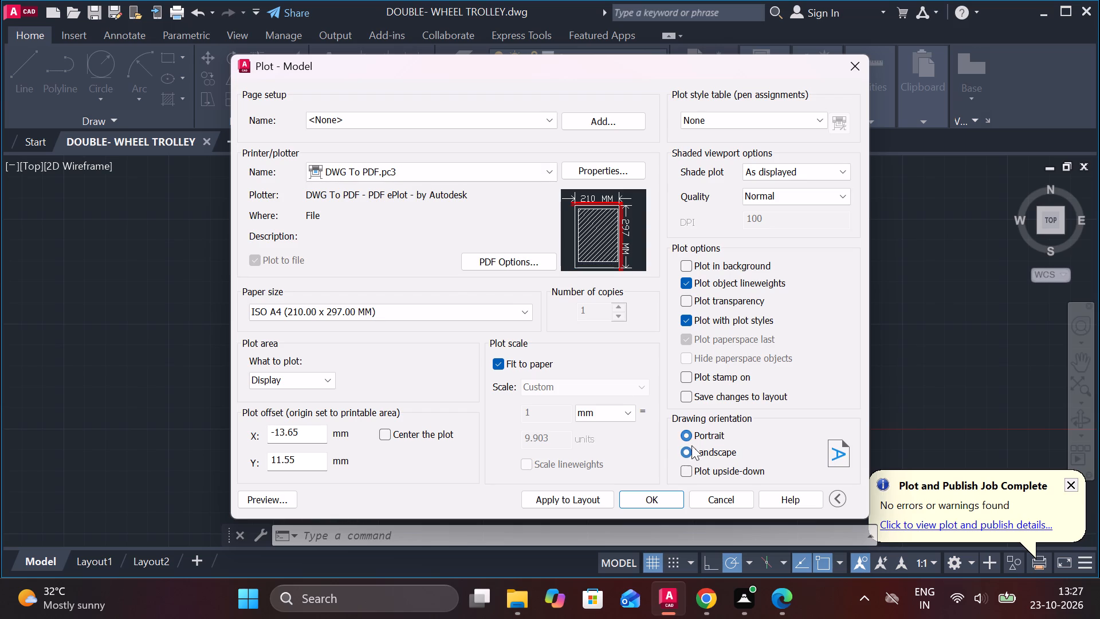
click(319, 381)
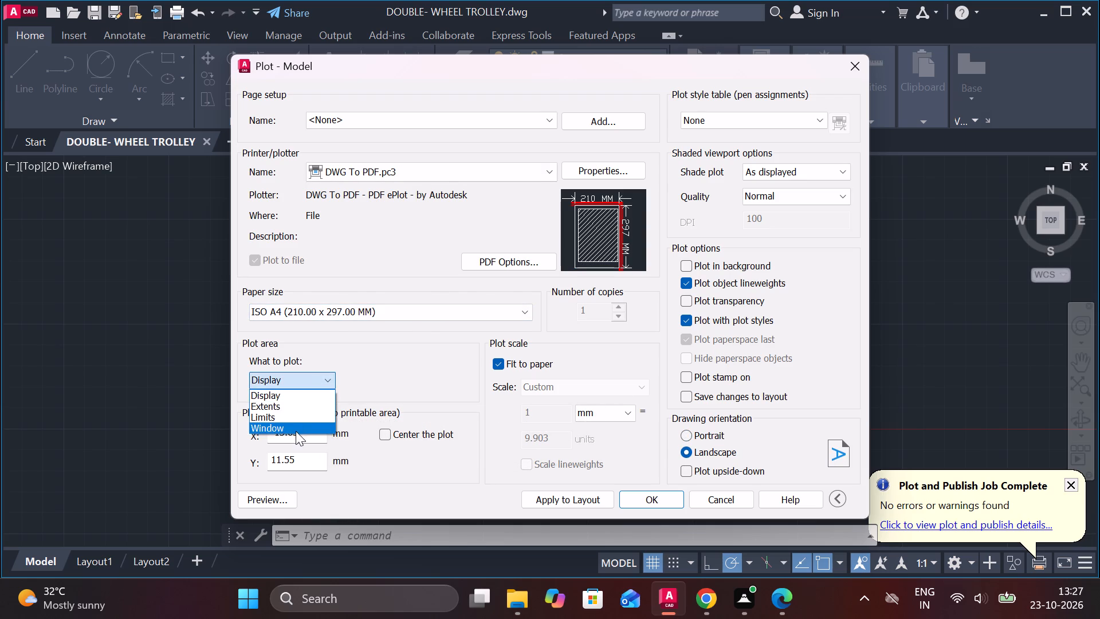
click(296, 431)
click(745, 481)
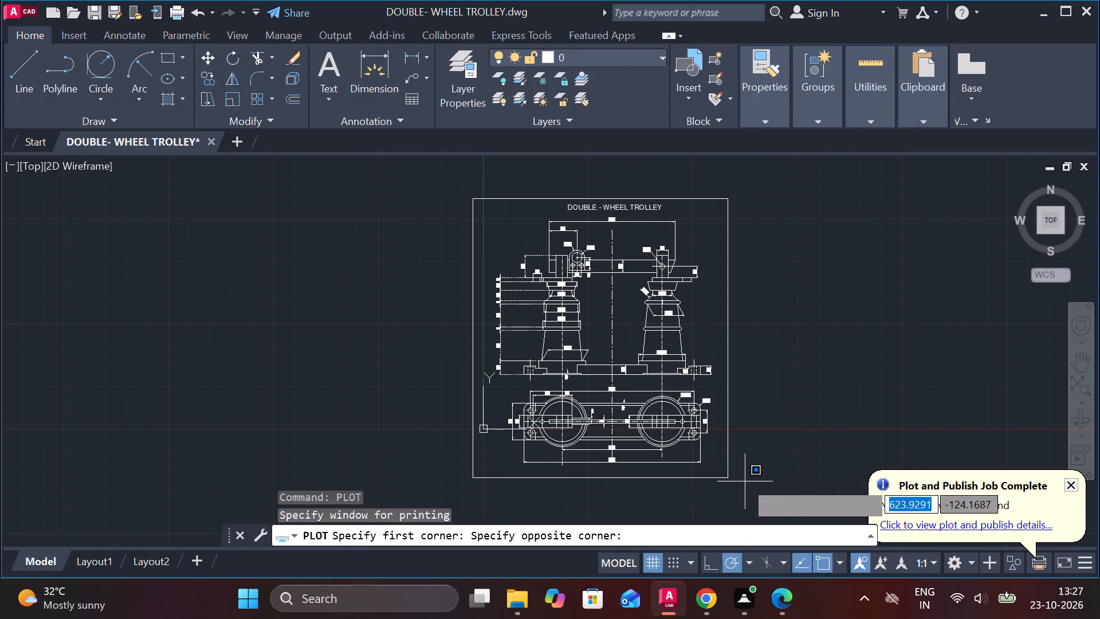
click(449, 182)
click(660, 495)
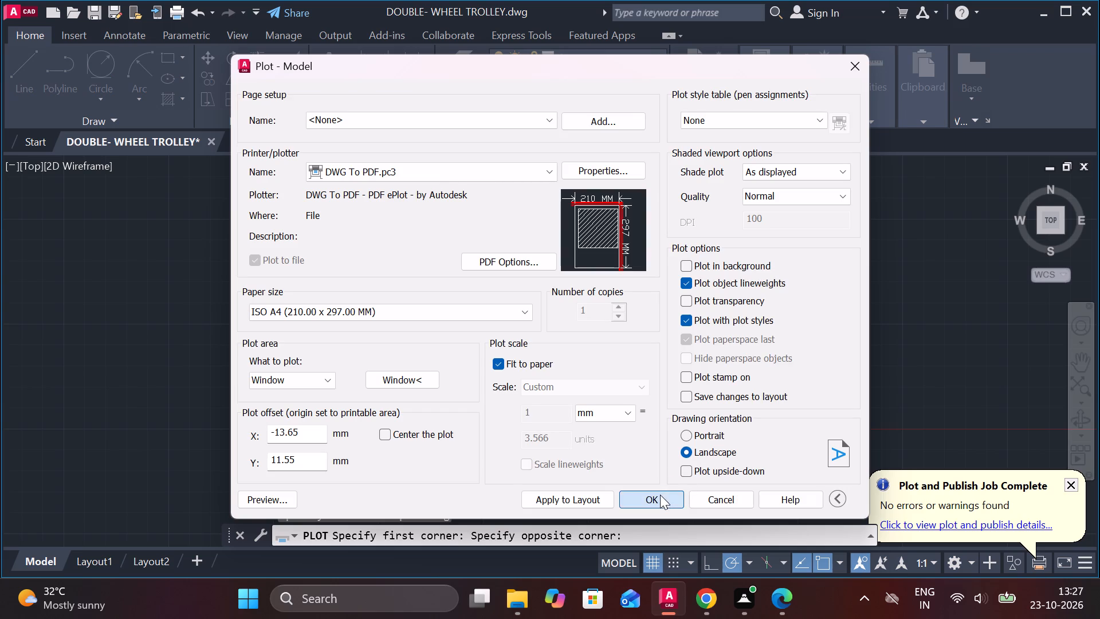
click(767, 465)
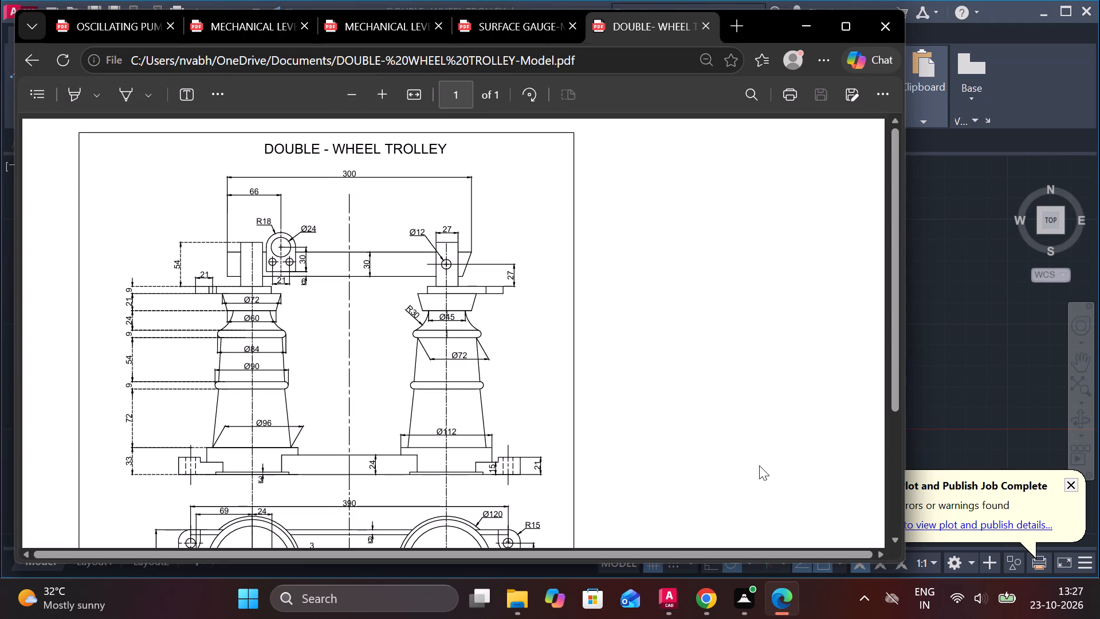
Examine the front and plan views and their dimensions in the plotted PDF.
scroll(632, 453, down, 2)
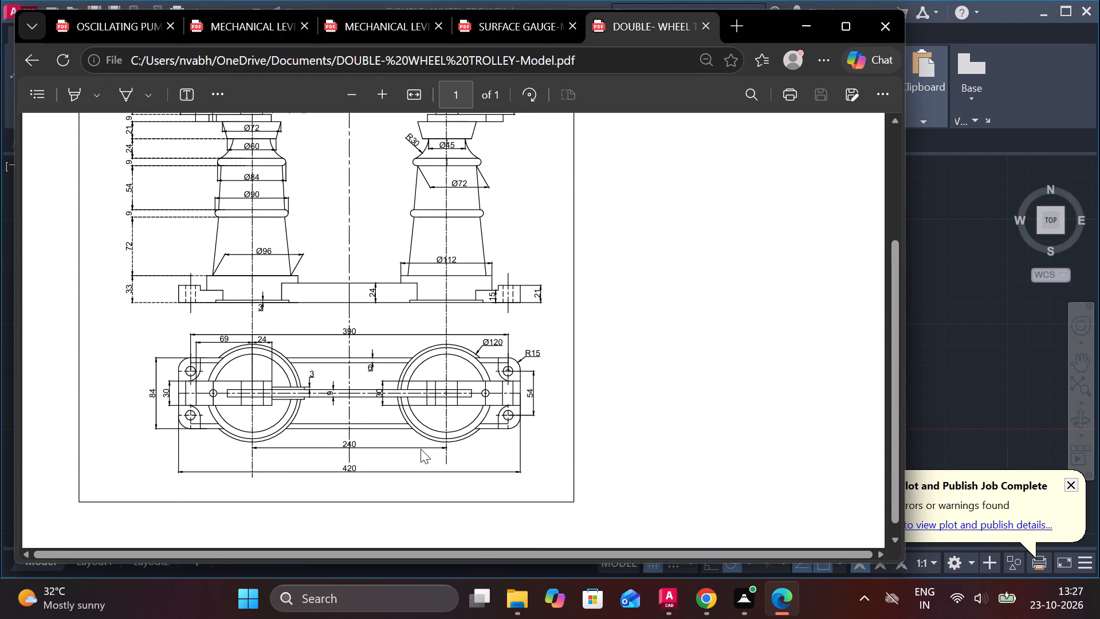
scroll(370, 362, up, 1)
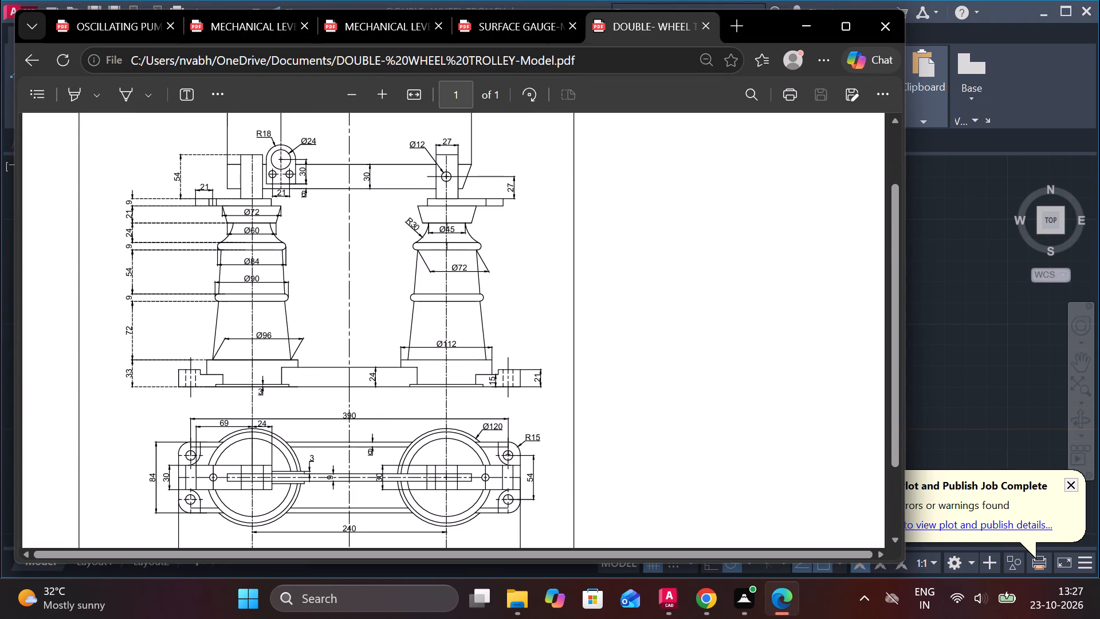